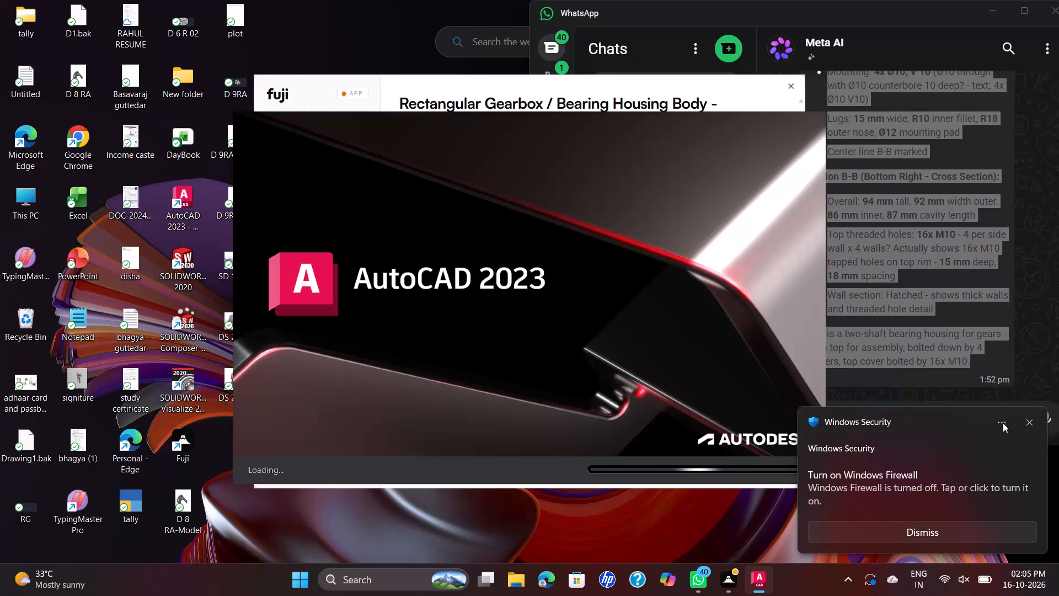
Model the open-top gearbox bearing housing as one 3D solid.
Close the Windows Security firewall notification.
{"action": "left_click", "coordinate": [1024, 419]}
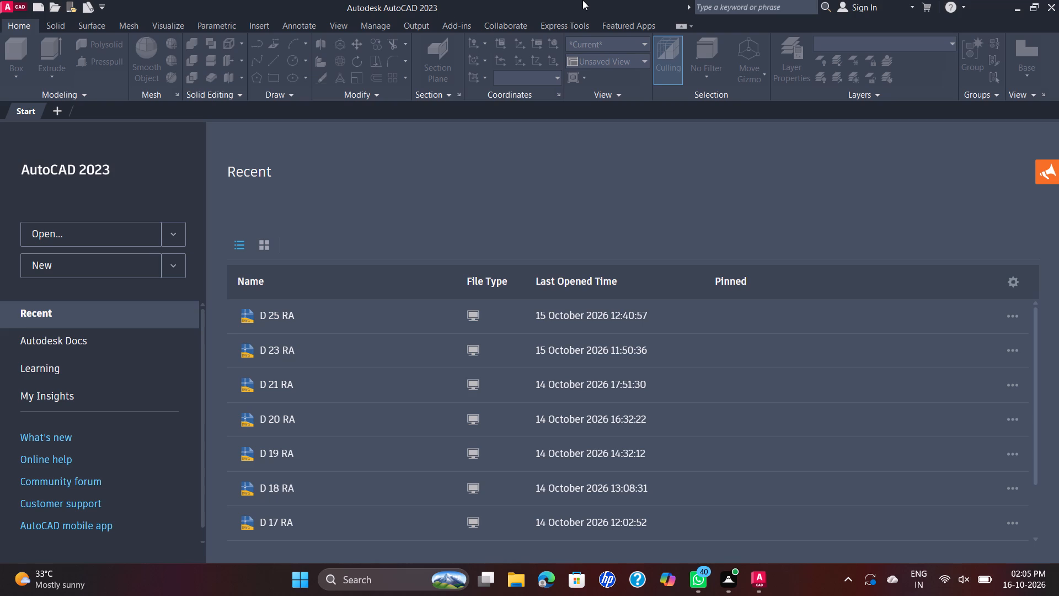
Create a new blank drawing.
{"action": "left_click", "coordinate": [65, 263]}
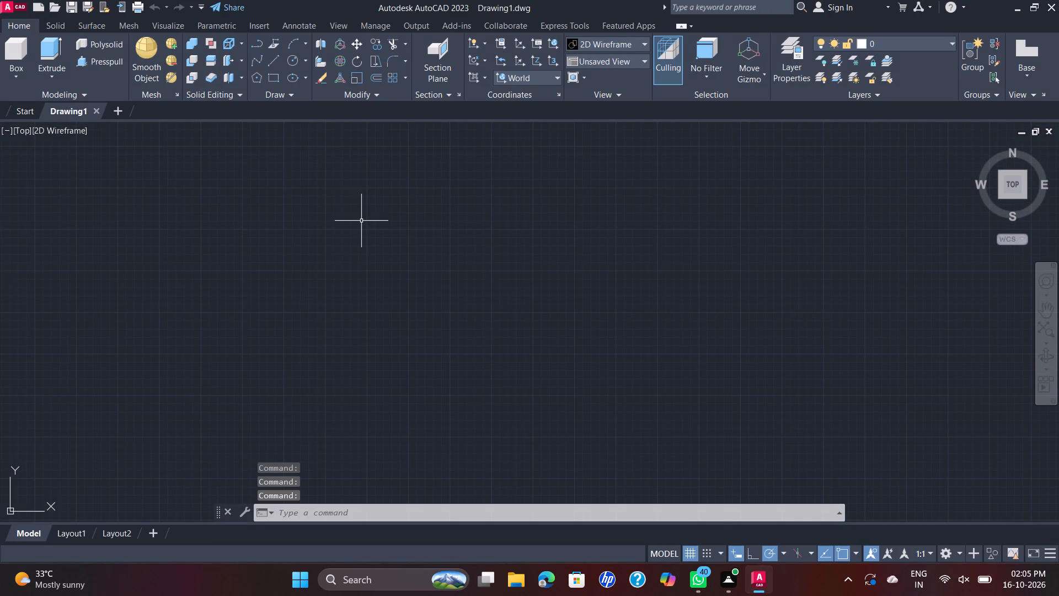
Configure the drawing units with a length precision of two decimal places (0.00).
{"action": "type", "text": "un"}
{"action": "key", "text": "Return"}
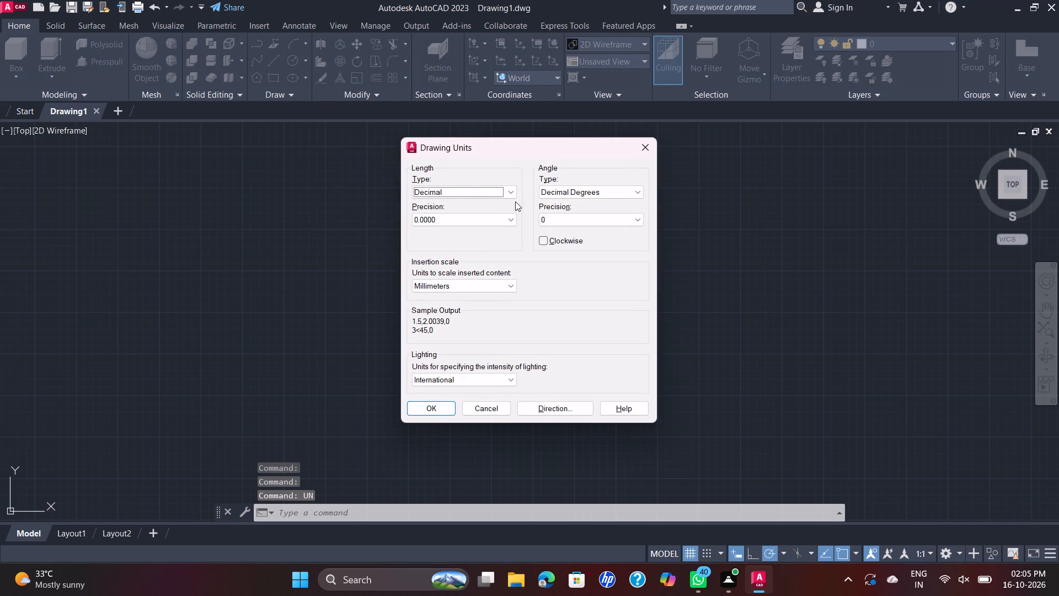
{"action": "left_click", "coordinate": [502, 221]}
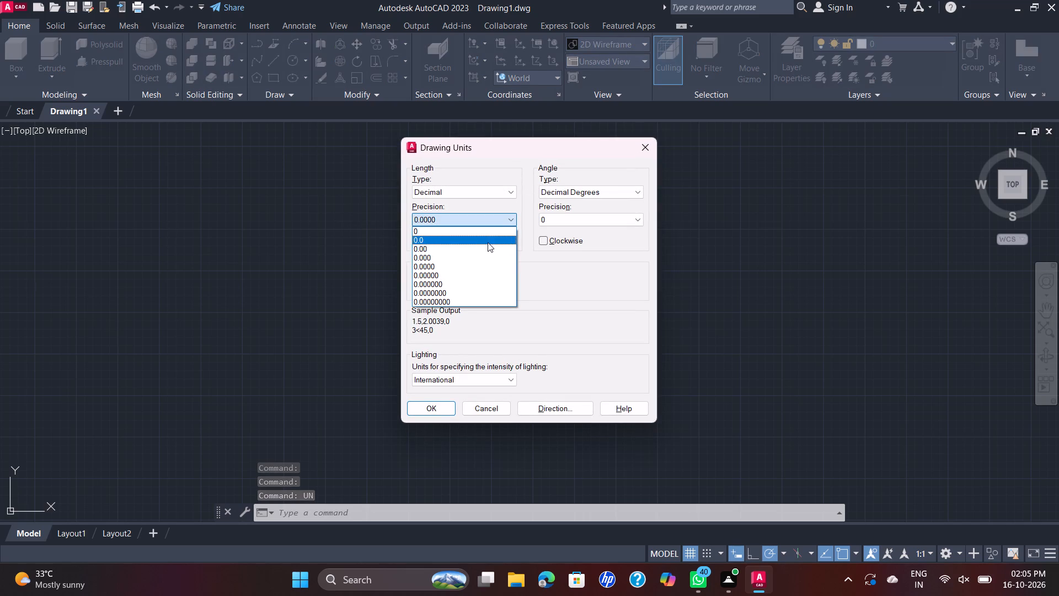
{"action": "left_click", "coordinate": [488, 247]}
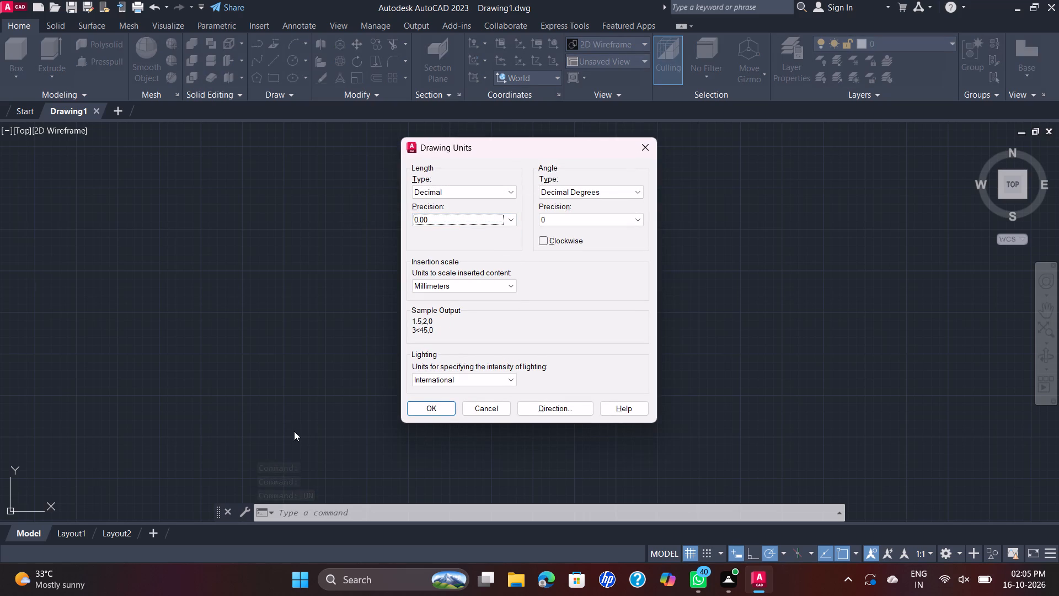
{"action": "left_click", "coordinate": [419, 407]}
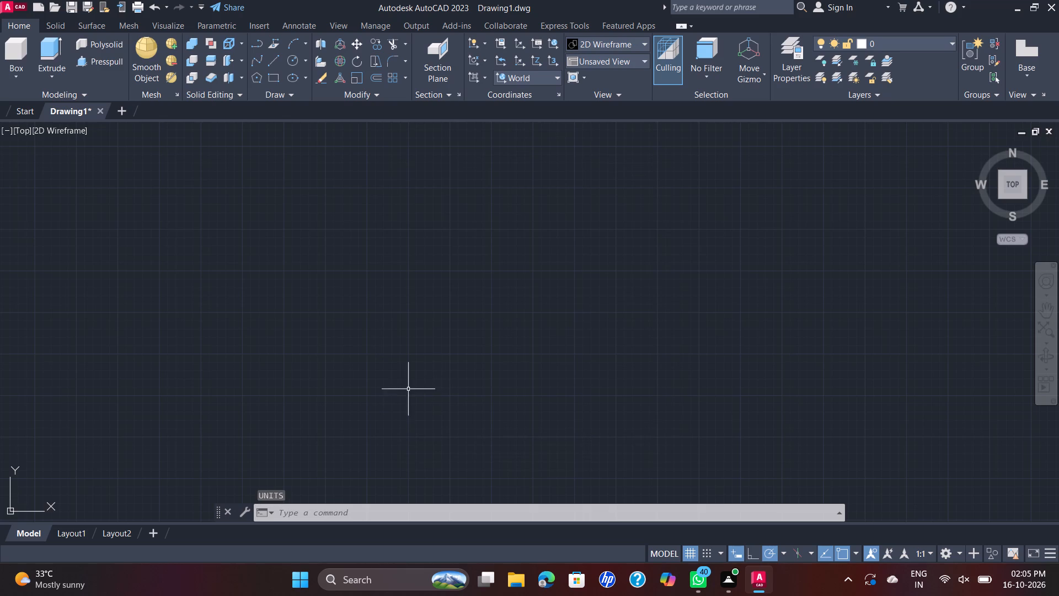
Set the model space limits with lower left corner 0,0 and upper right corner 250,250.
{"action": "type", "text": "LIM"}
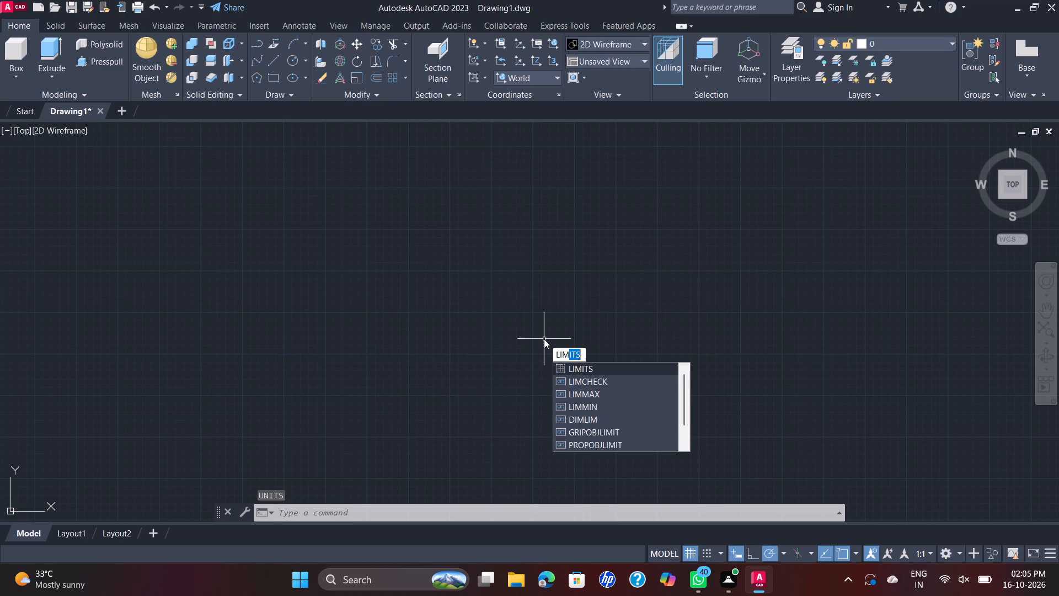
{"action": "key", "text": "Return"}
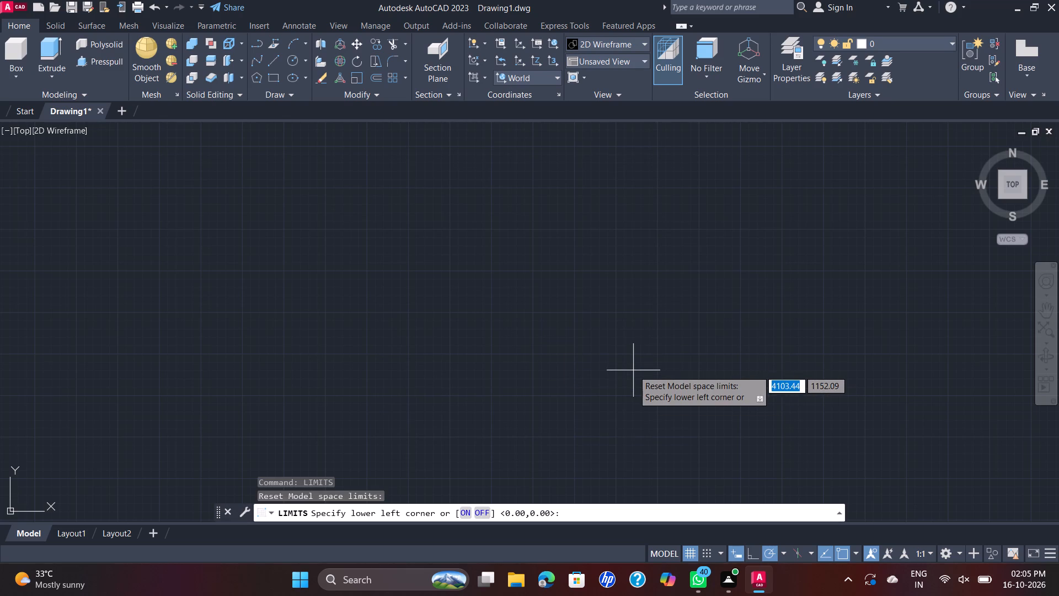
{"action": "key", "text": "0"}
{"action": "type", "text": ",0"}
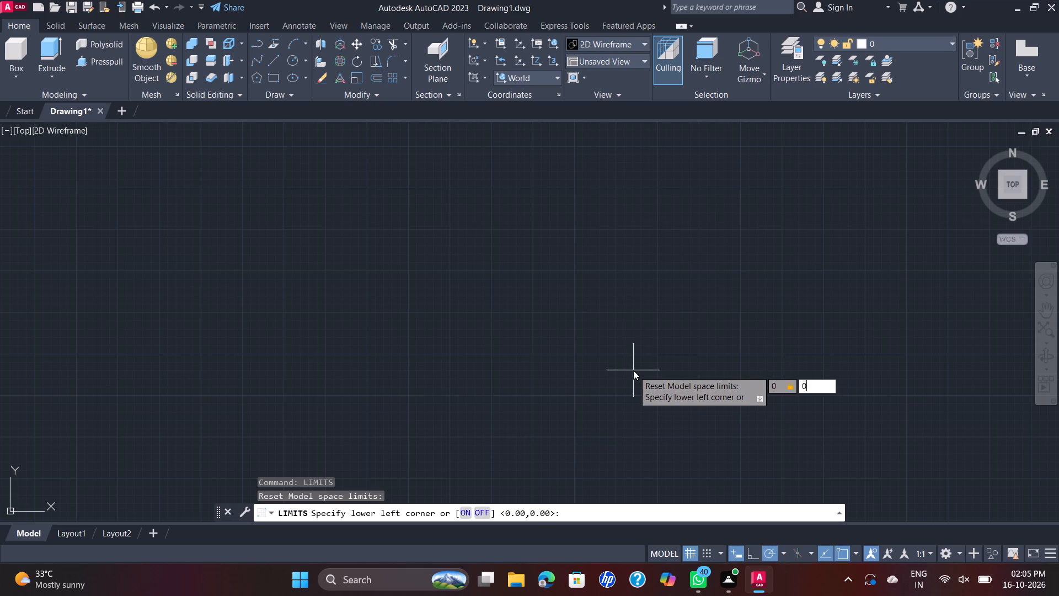
{"action": "key", "text": "Return"}
{"action": "type", "text": "250"}
{"action": "key", "text": "comma"}
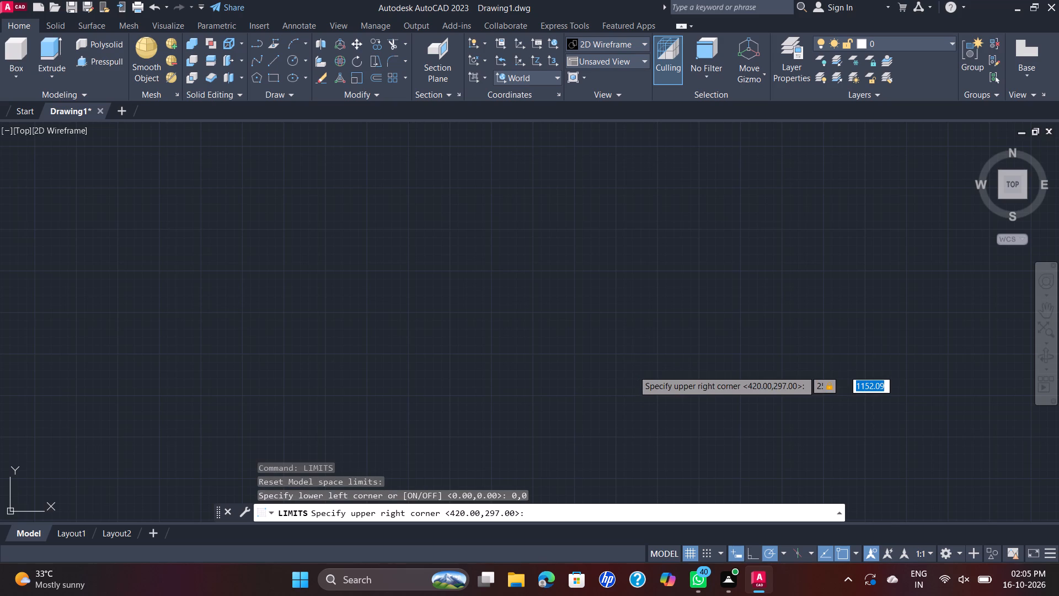
{"action": "type", "text": "250"}
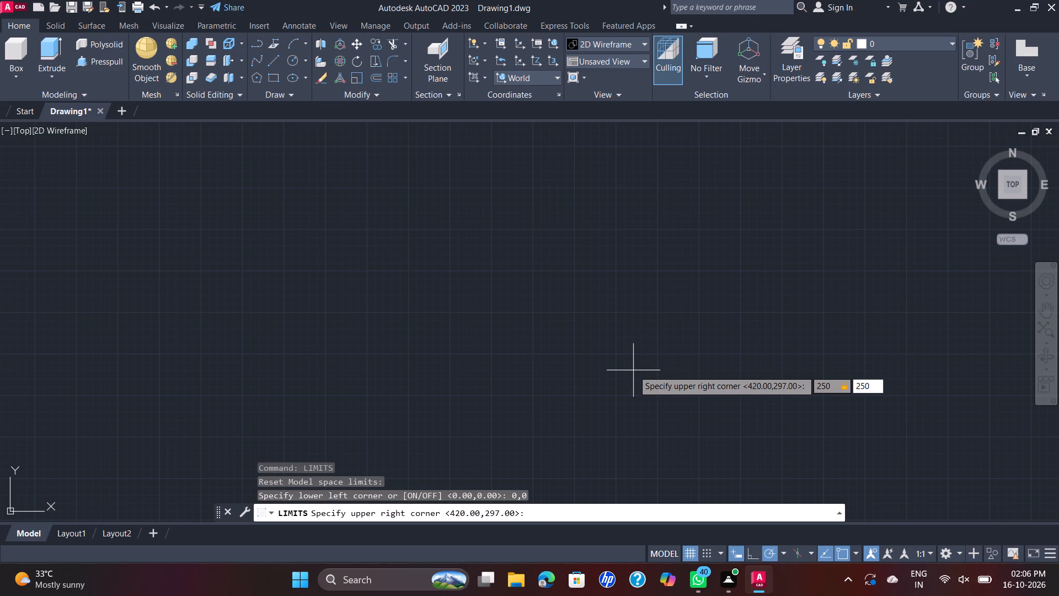
{"action": "key", "text": "Return"}
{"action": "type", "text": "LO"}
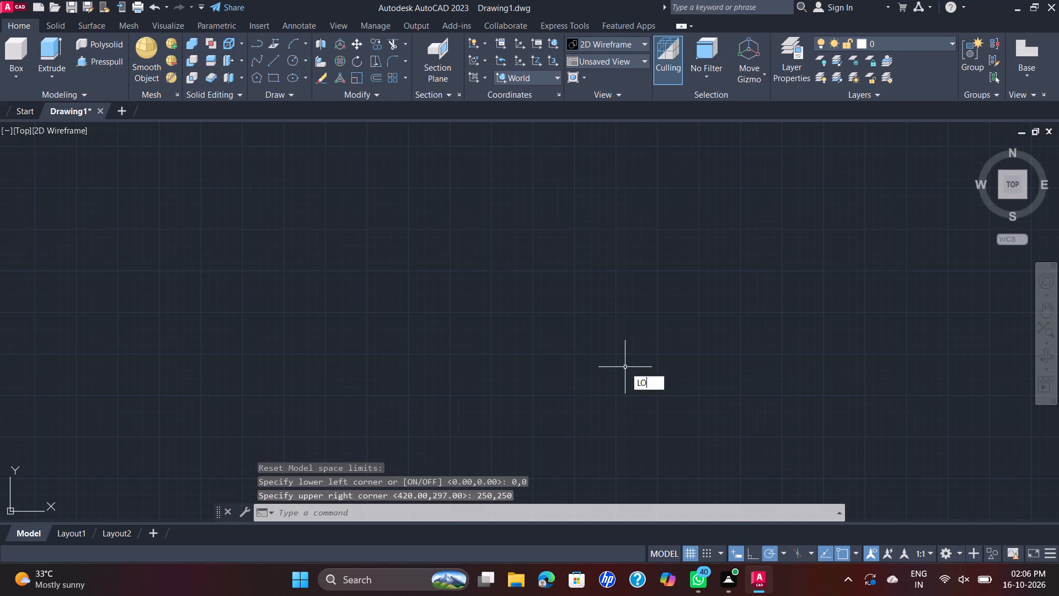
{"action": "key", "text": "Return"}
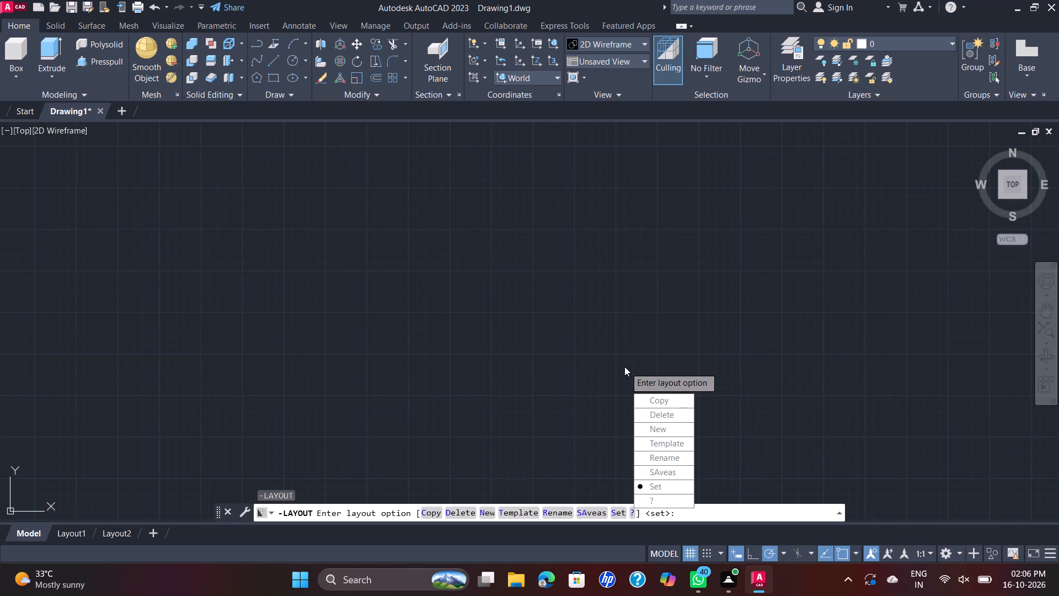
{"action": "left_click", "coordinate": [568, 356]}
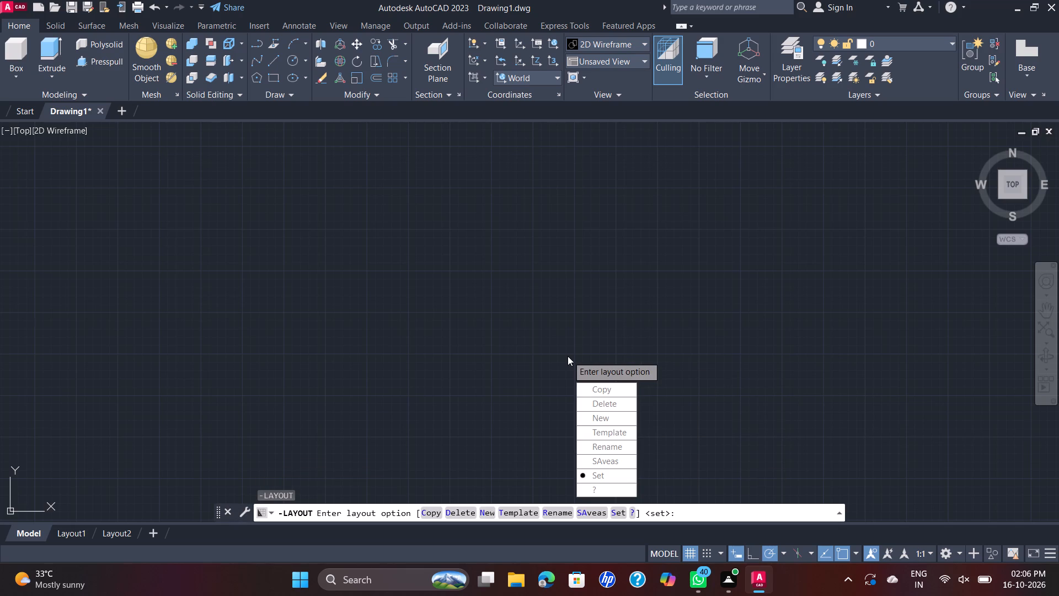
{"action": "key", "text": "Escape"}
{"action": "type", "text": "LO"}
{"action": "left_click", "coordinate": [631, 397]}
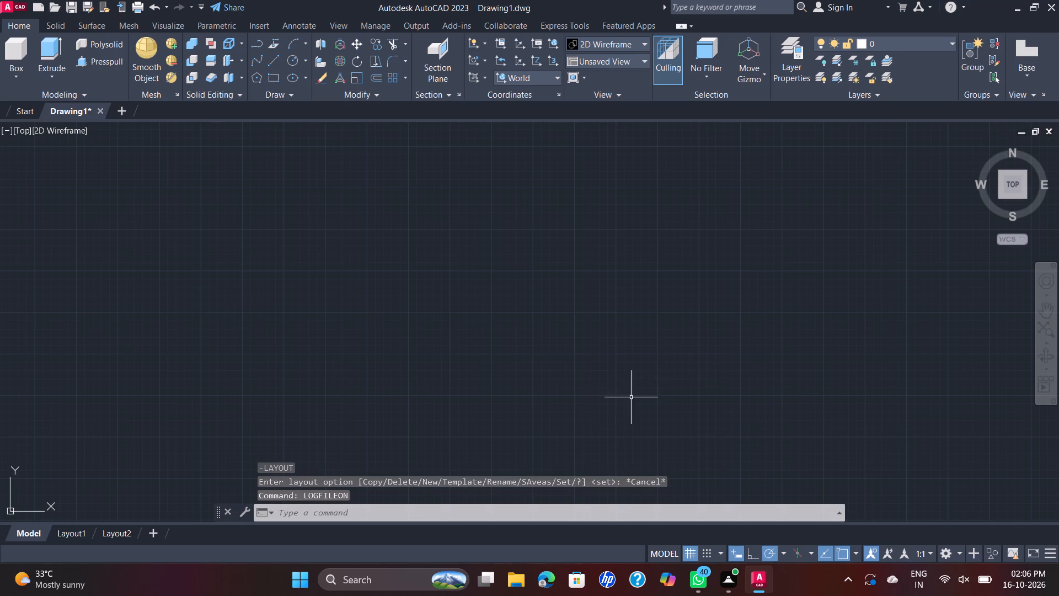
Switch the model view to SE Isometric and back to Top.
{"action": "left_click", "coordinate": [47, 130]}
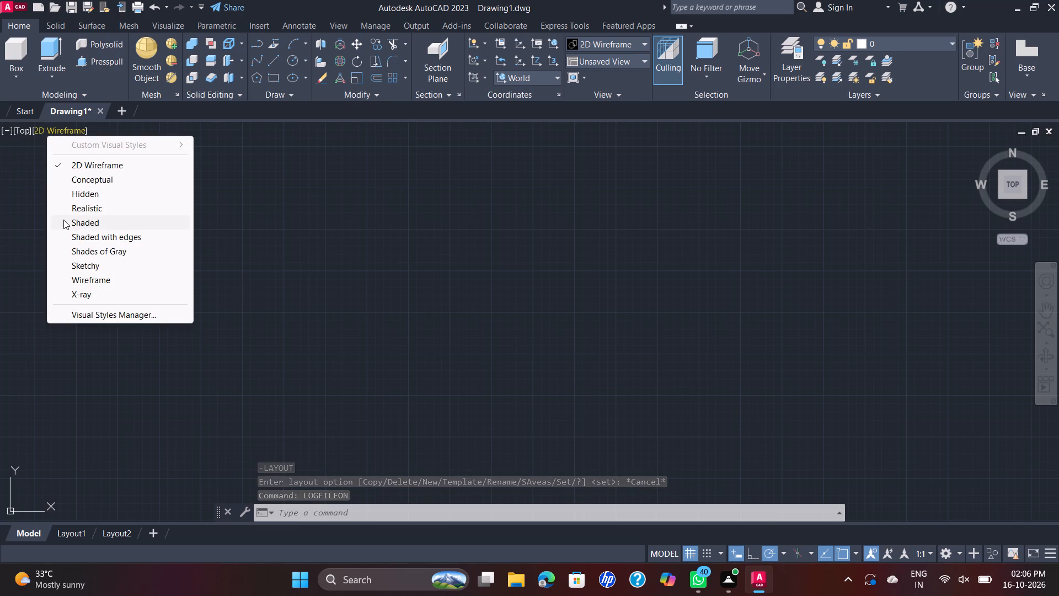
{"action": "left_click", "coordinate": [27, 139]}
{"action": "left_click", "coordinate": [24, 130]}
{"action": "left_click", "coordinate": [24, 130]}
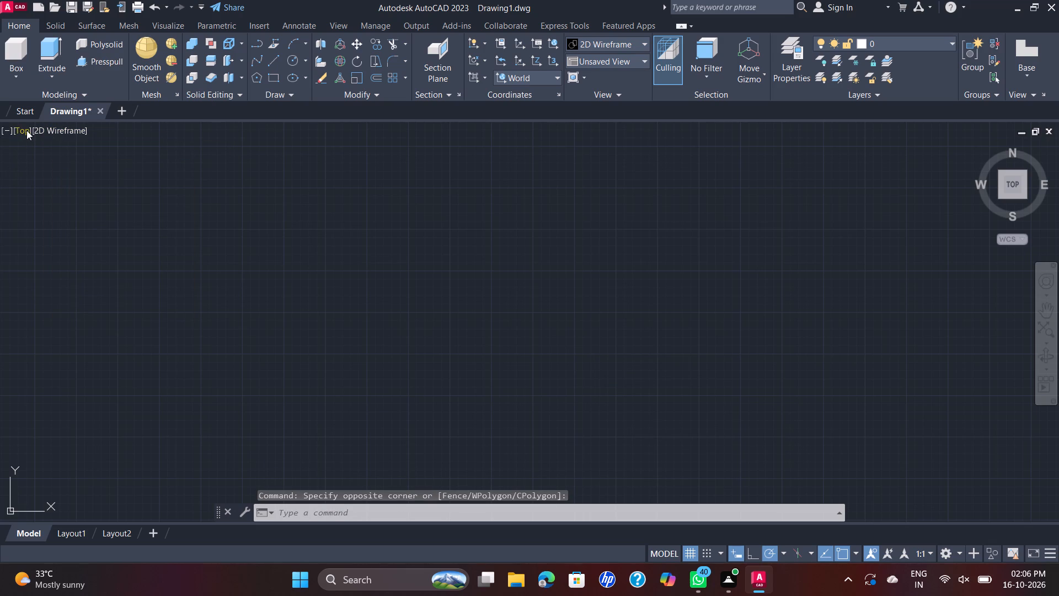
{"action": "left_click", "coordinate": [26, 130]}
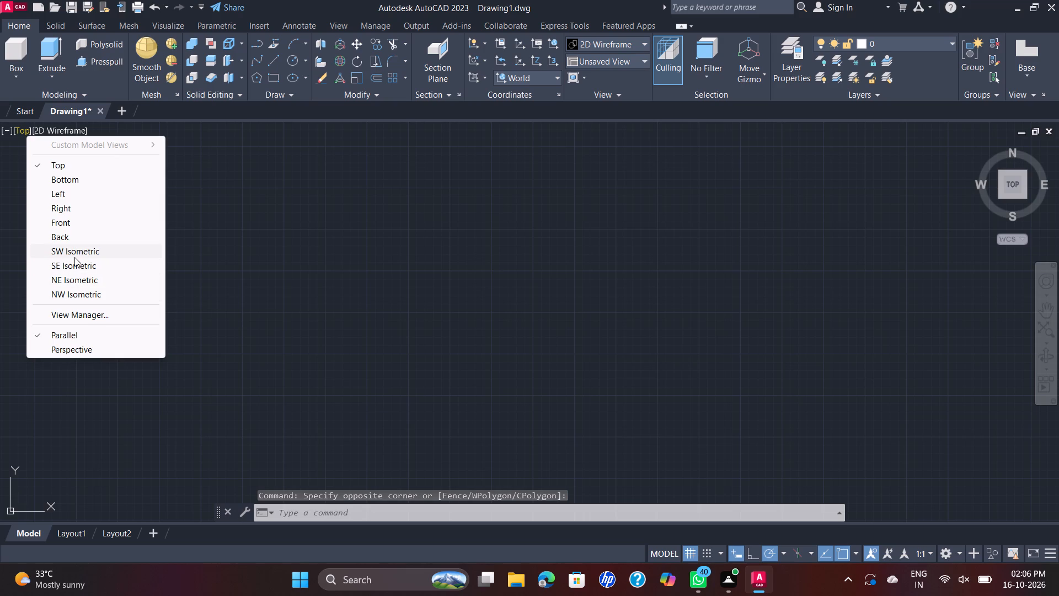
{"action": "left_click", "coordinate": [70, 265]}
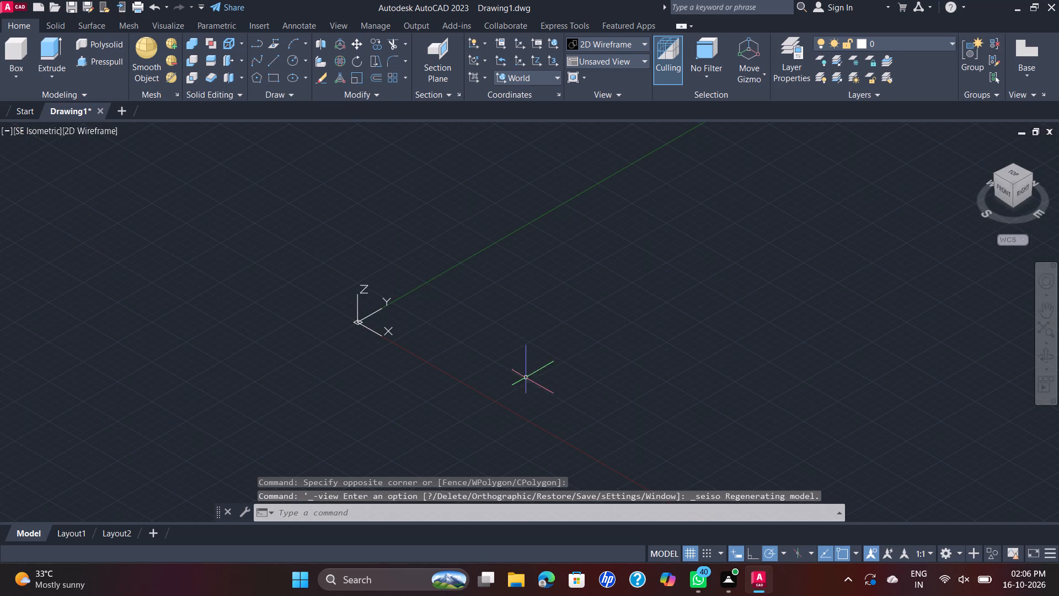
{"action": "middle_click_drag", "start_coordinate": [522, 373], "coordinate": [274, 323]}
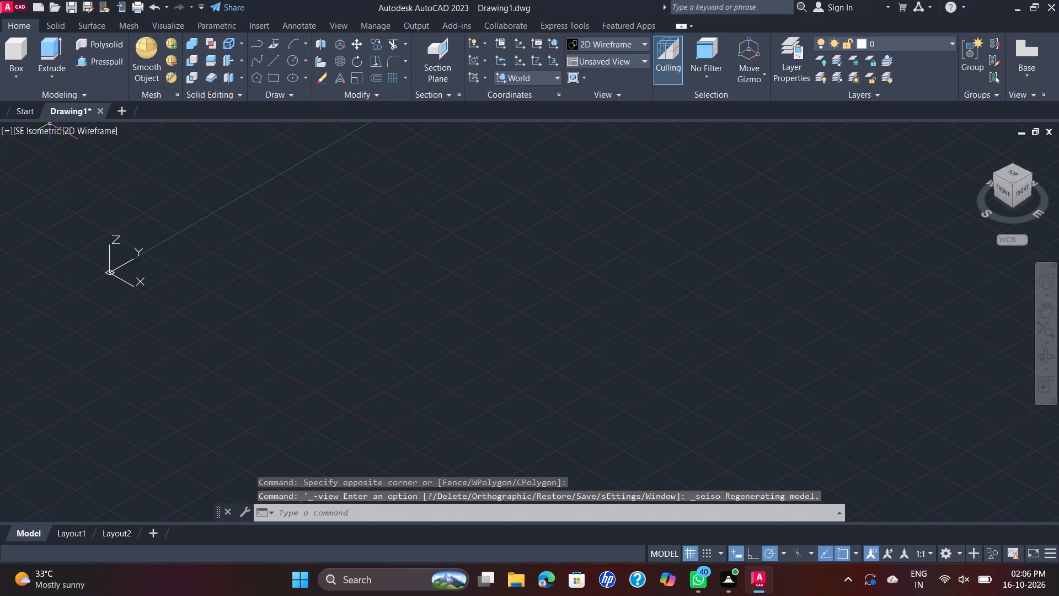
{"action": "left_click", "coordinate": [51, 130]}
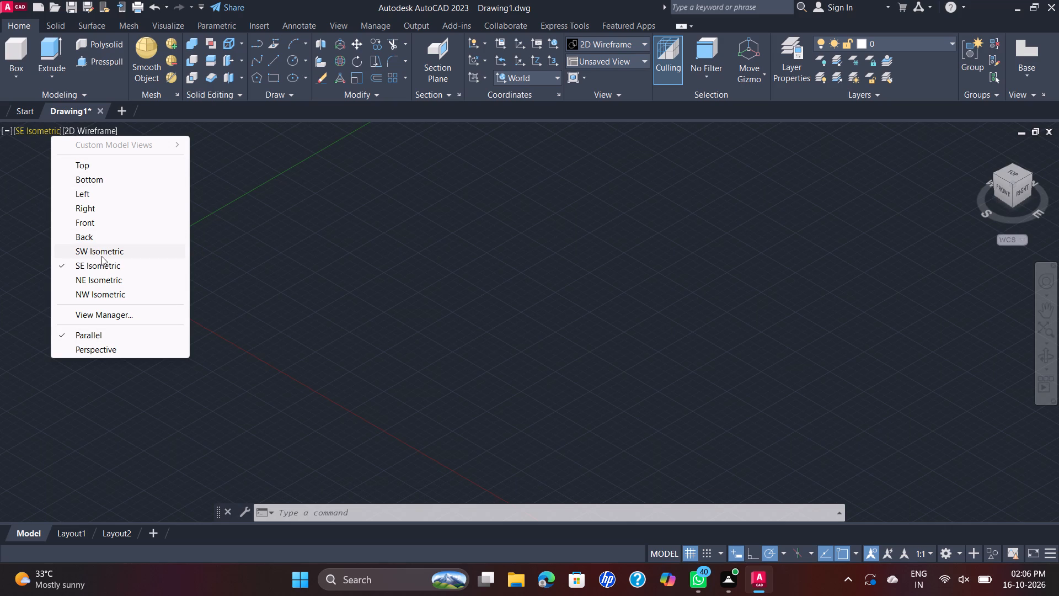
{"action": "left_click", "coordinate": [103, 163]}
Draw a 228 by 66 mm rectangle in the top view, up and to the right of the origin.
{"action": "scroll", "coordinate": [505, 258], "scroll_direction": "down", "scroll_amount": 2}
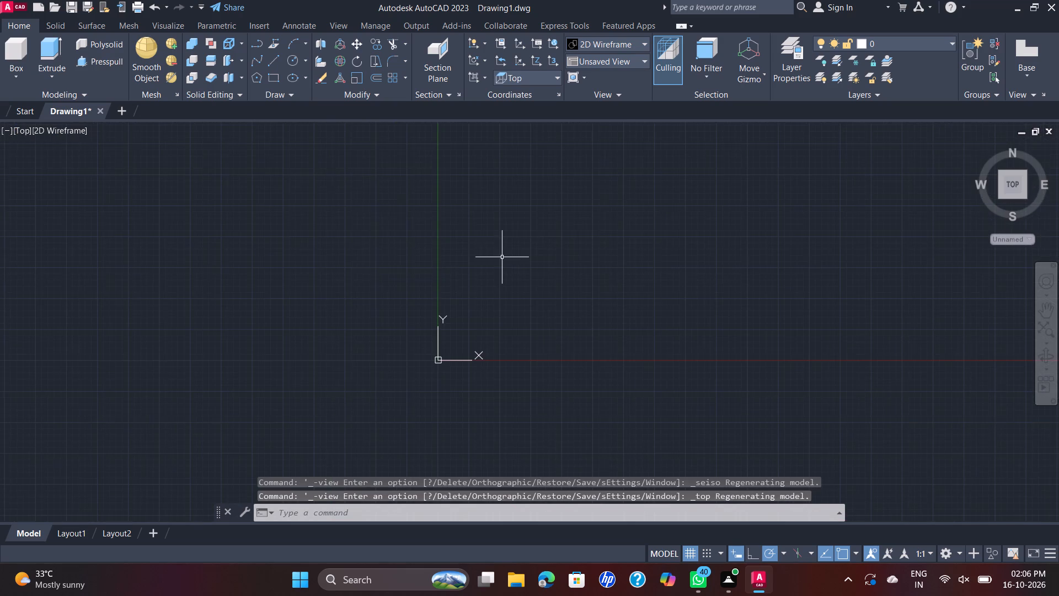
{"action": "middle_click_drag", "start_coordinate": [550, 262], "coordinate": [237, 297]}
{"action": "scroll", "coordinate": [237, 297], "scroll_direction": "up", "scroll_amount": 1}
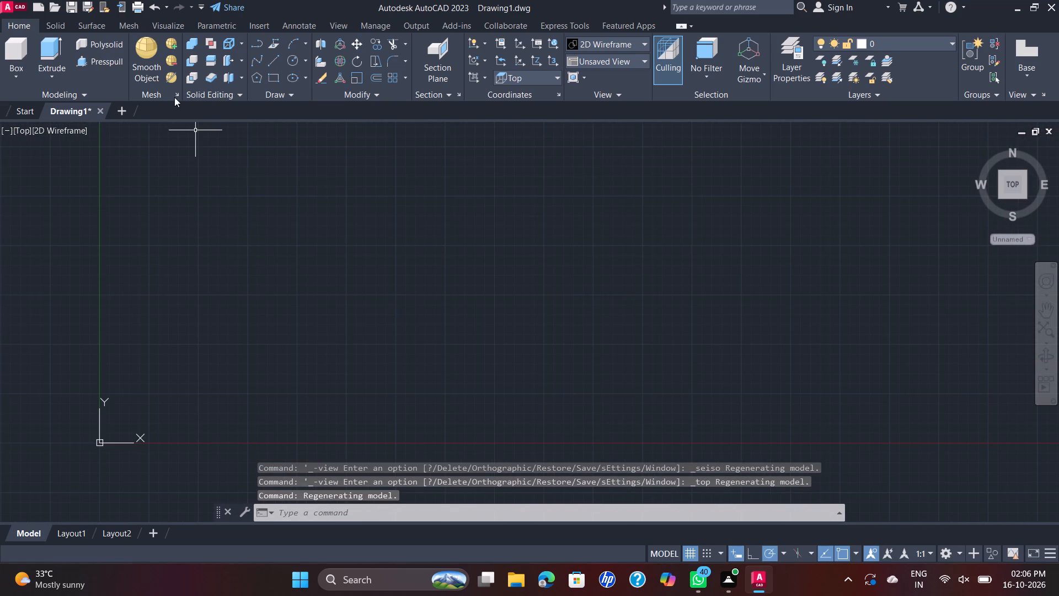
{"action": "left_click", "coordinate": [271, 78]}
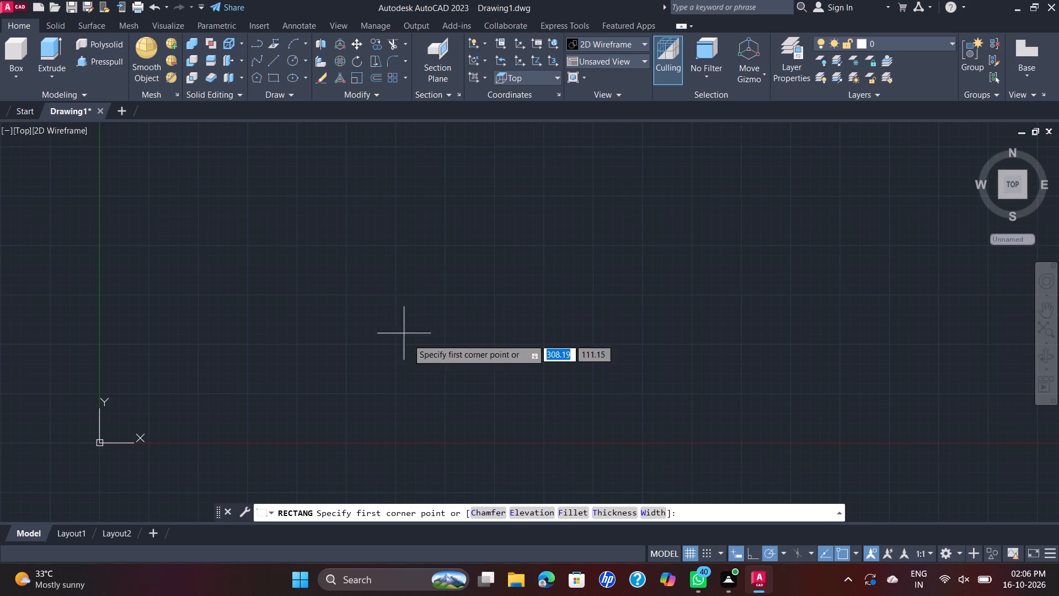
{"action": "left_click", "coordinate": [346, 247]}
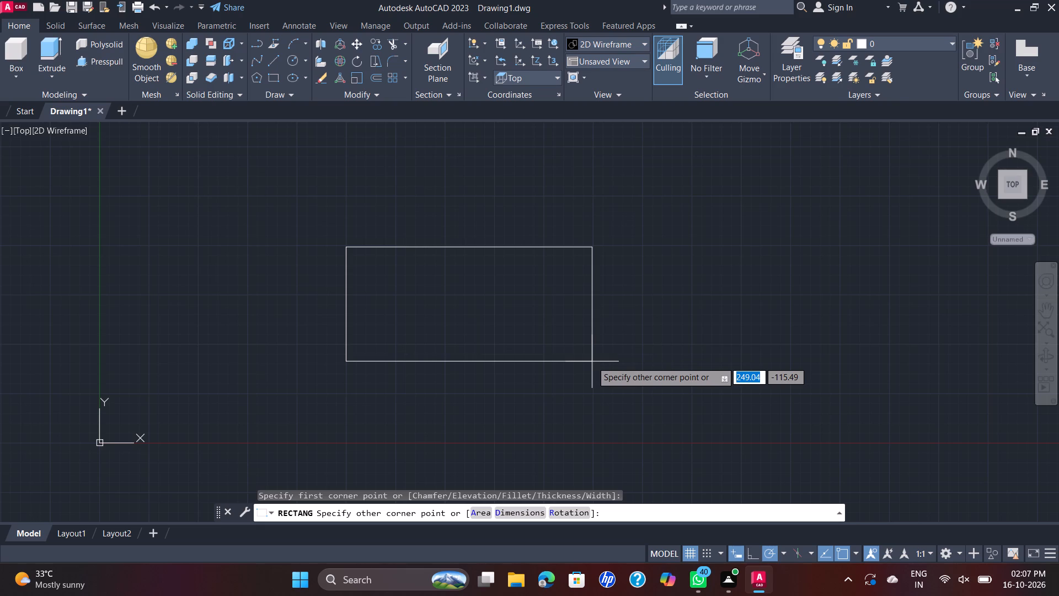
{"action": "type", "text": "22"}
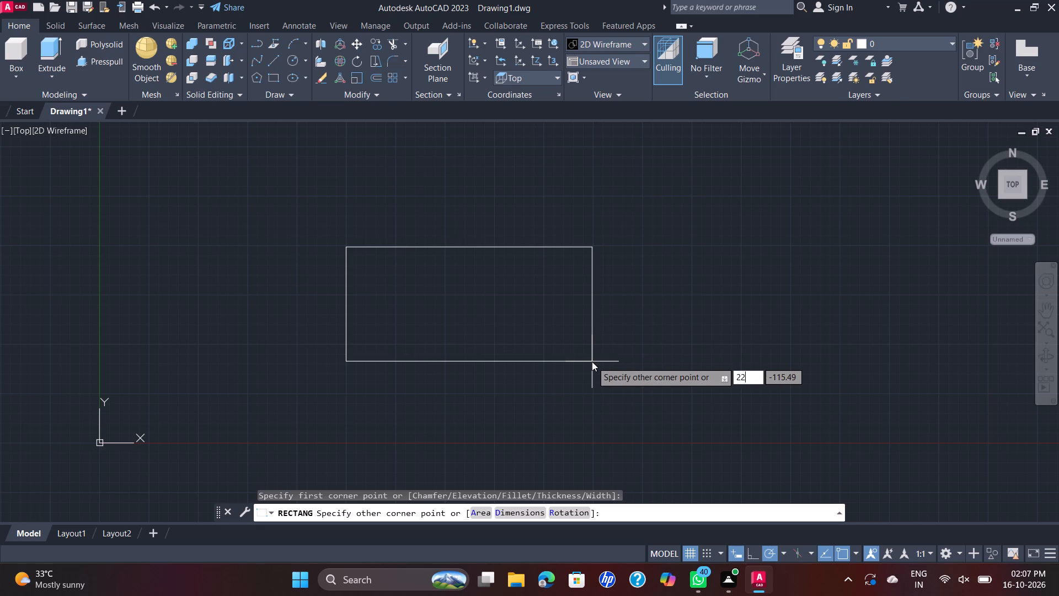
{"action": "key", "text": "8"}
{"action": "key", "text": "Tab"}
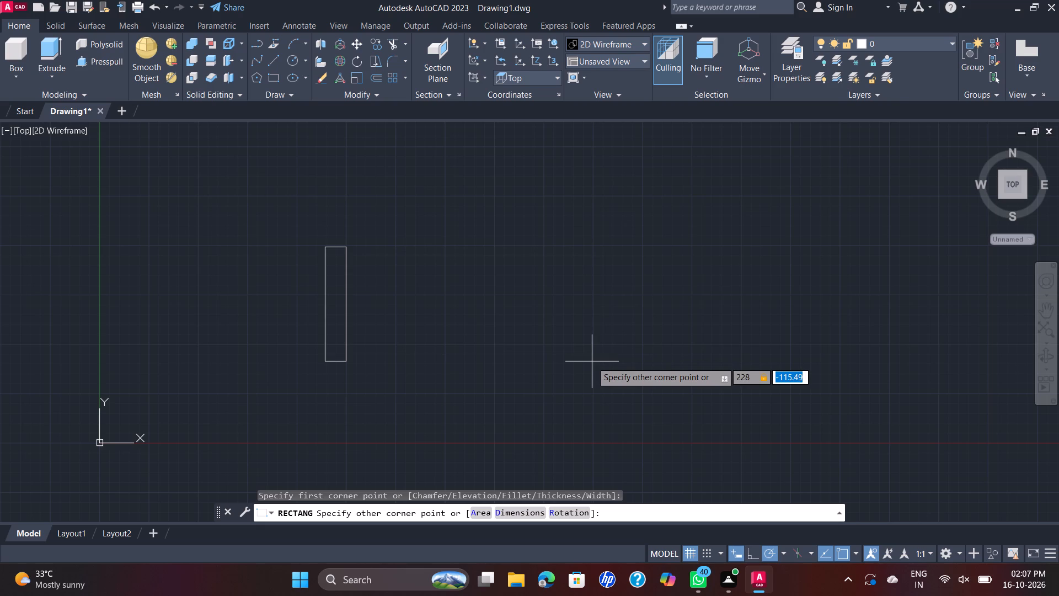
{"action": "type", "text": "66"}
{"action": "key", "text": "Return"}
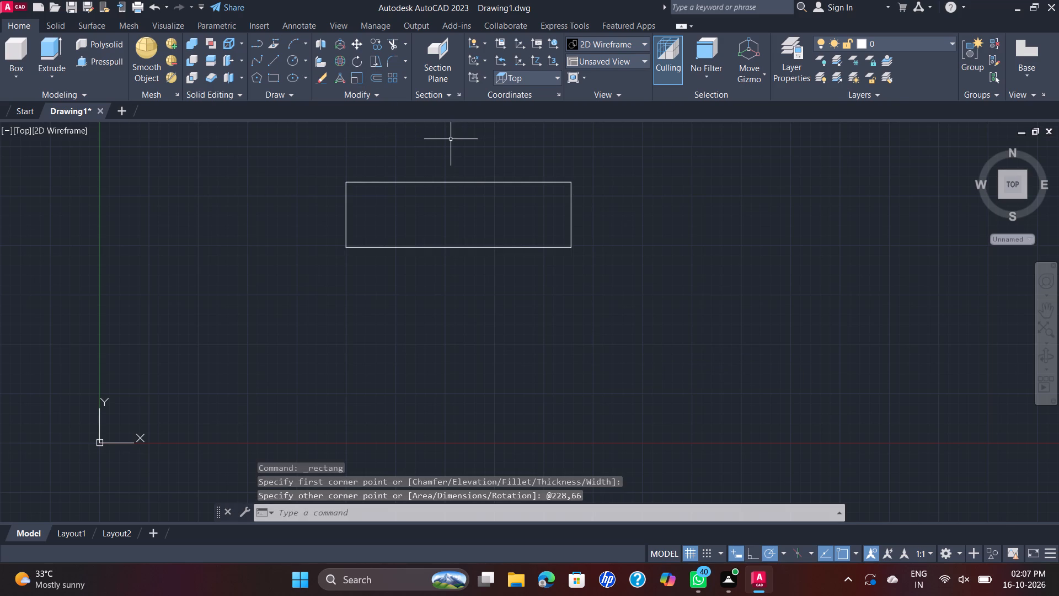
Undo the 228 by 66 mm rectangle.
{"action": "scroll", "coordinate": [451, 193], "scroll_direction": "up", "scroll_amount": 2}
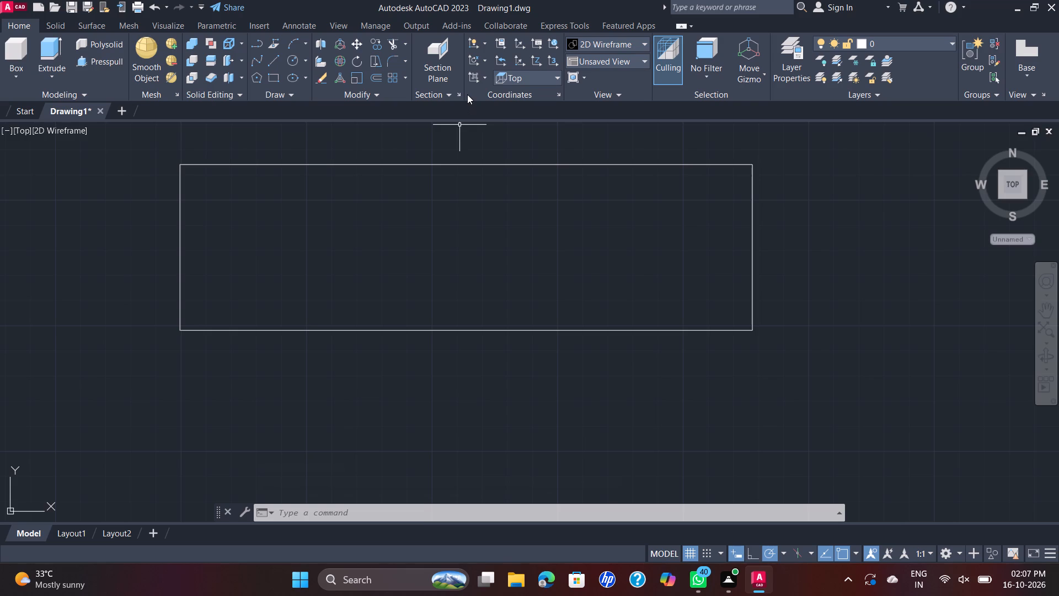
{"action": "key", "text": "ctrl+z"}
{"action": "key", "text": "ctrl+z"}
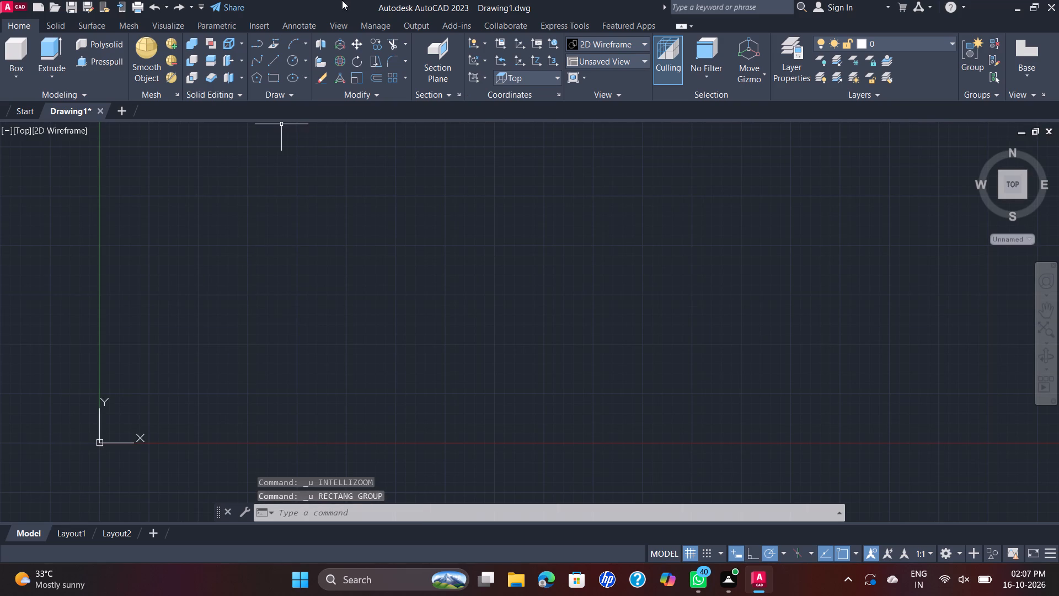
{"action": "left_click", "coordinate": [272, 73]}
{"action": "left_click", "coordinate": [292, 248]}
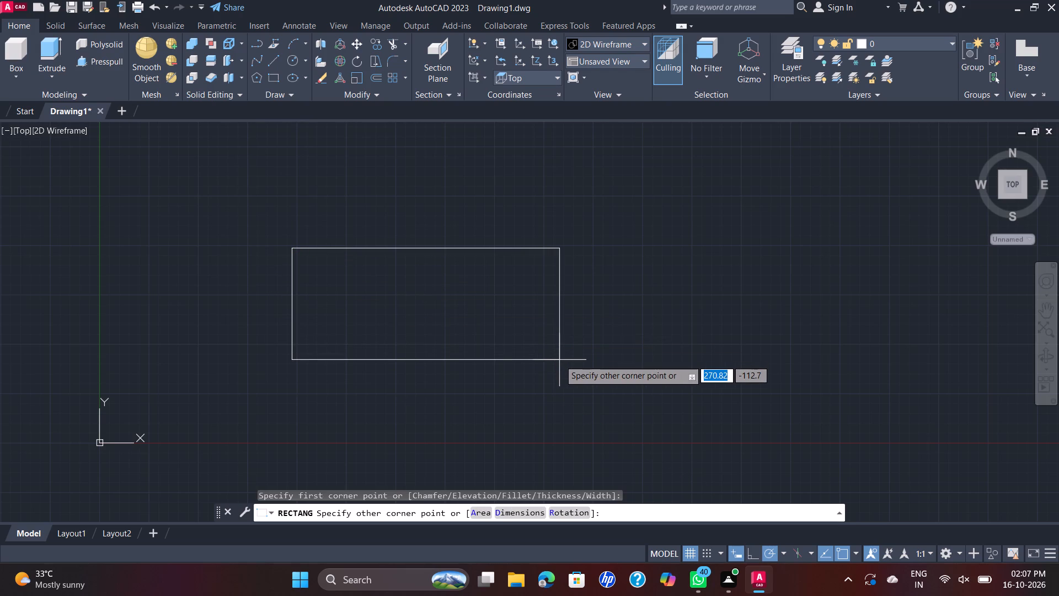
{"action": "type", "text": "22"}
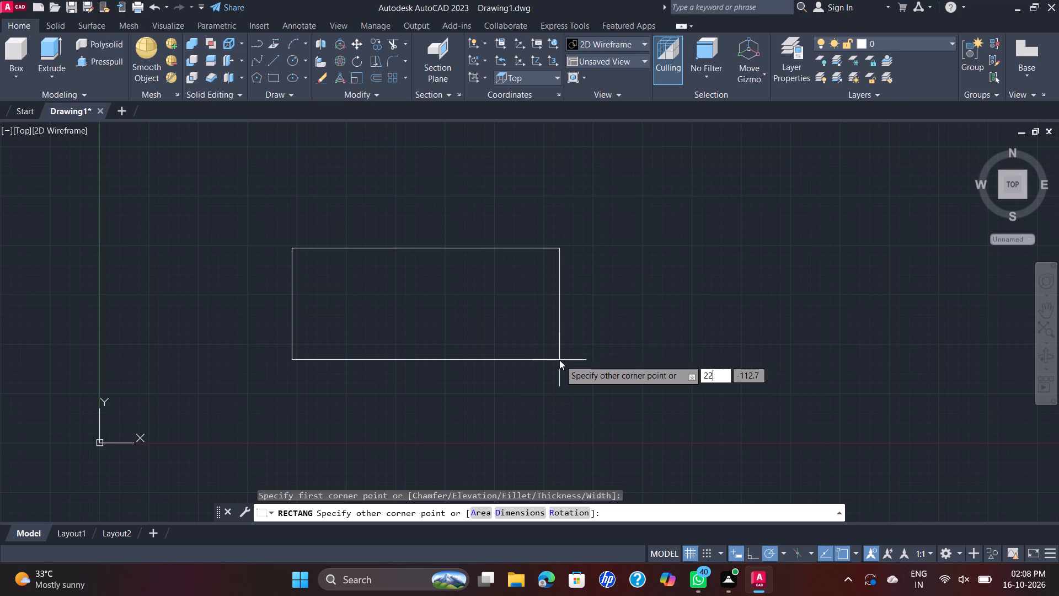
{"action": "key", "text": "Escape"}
Draw a single horizontal line 228 mm long in the top view, up and to the right of the origin.
{"action": "key", "text": "l"}
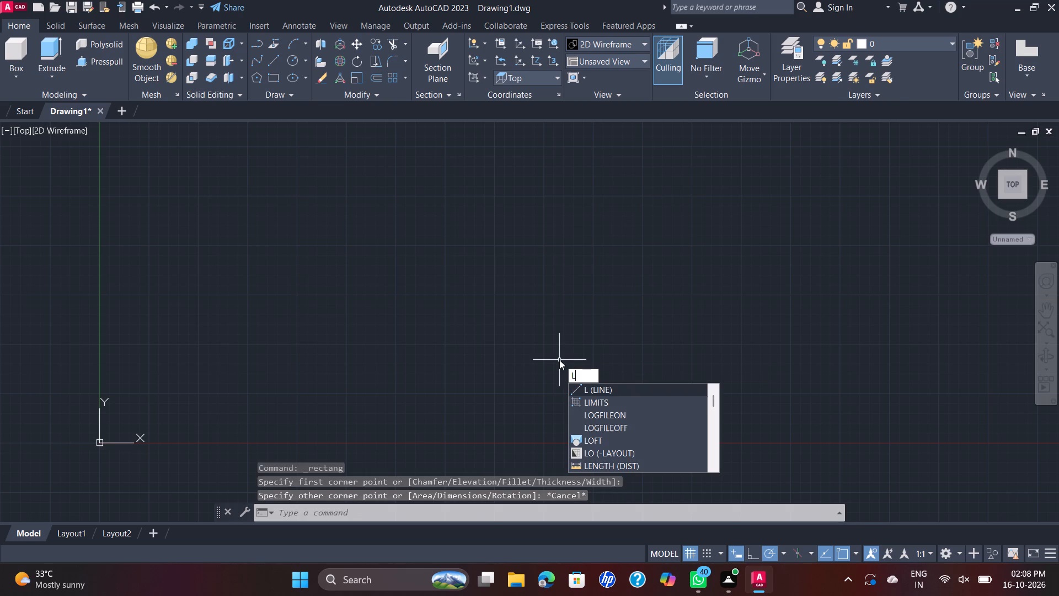
{"action": "key", "text": "Return"}
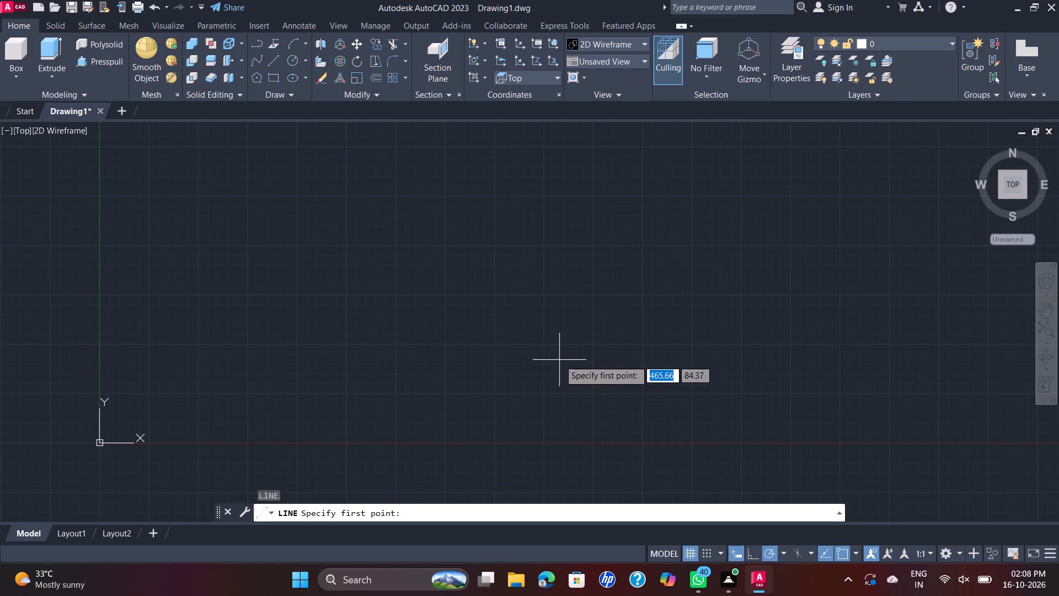
{"action": "right_click", "coordinate": [559, 360]}
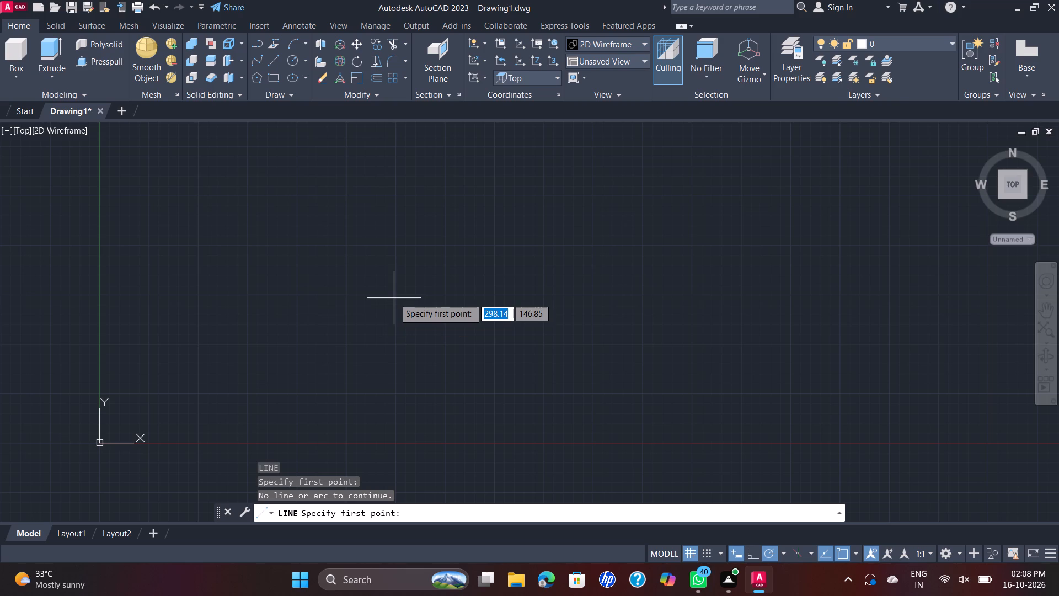
{"action": "left_click", "coordinate": [395, 296]}
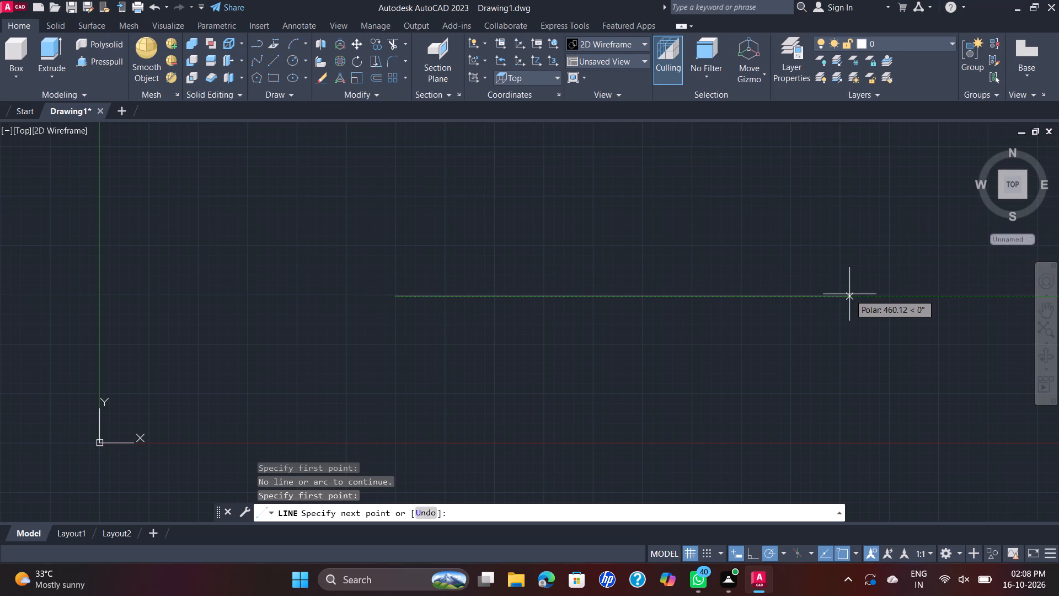
{"action": "type", "text": "22"}
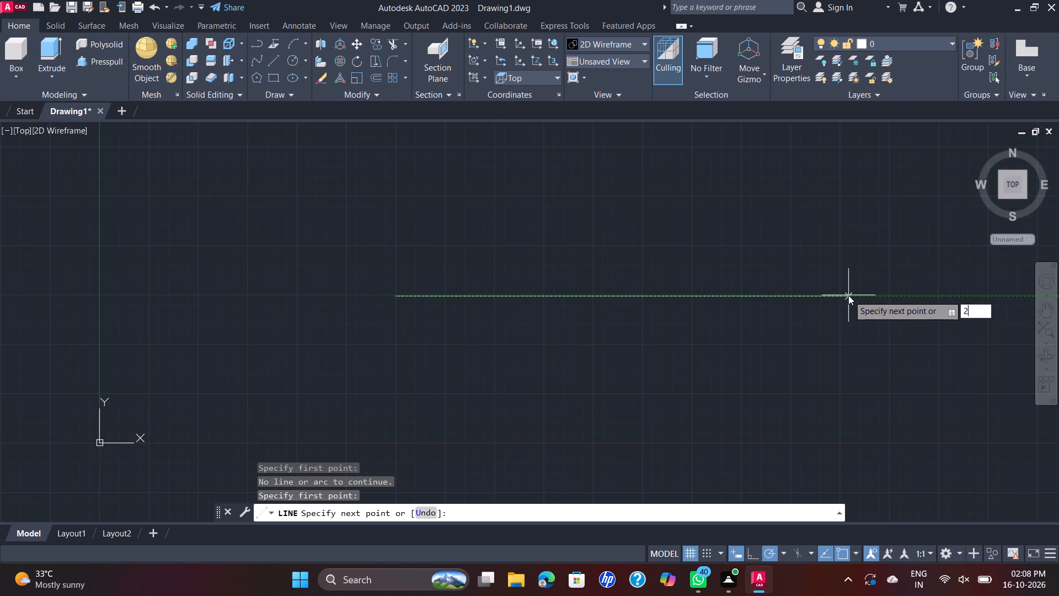
{"action": "key", "text": "8"}
{"action": "key", "text": "Return"}
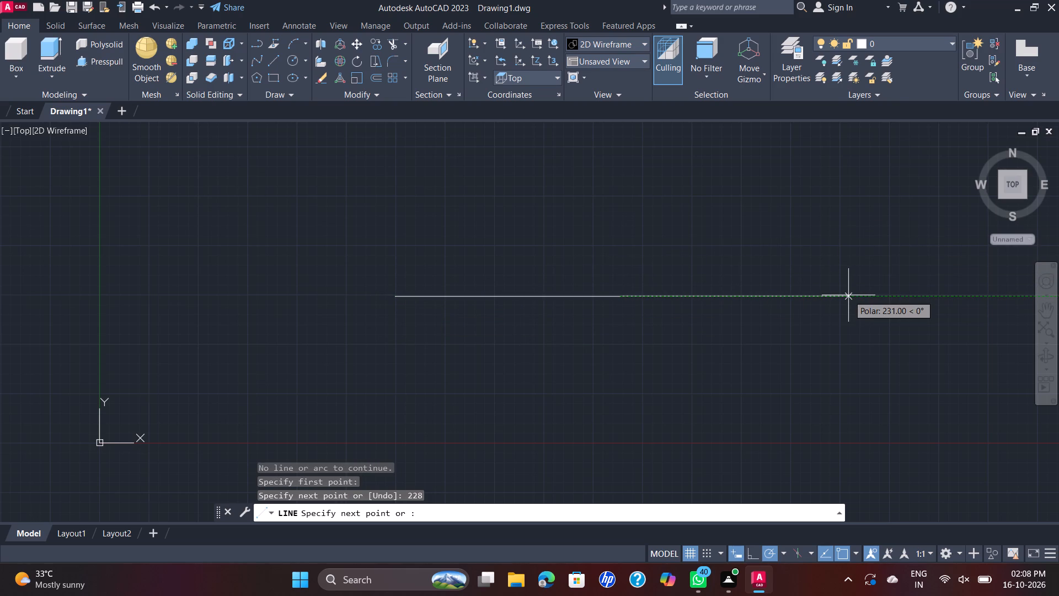
{"action": "key", "text": "Escape"}
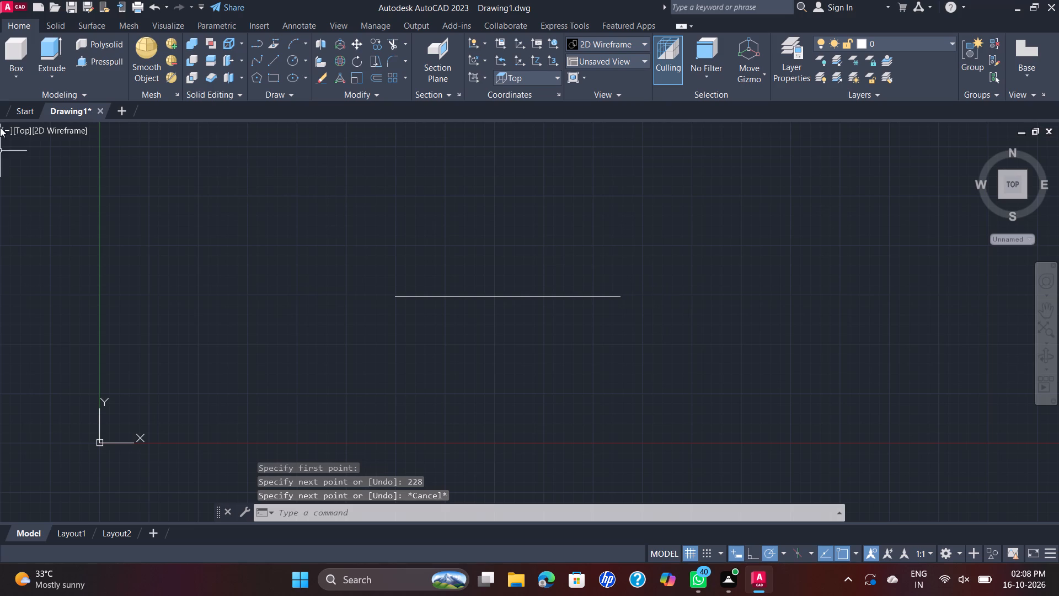
Draw a circle of radius 18 mm centred on the right endpoint of the horizontal line.
{"action": "left_click", "coordinate": [292, 57]}
{"action": "left_click", "coordinate": [620, 300]}
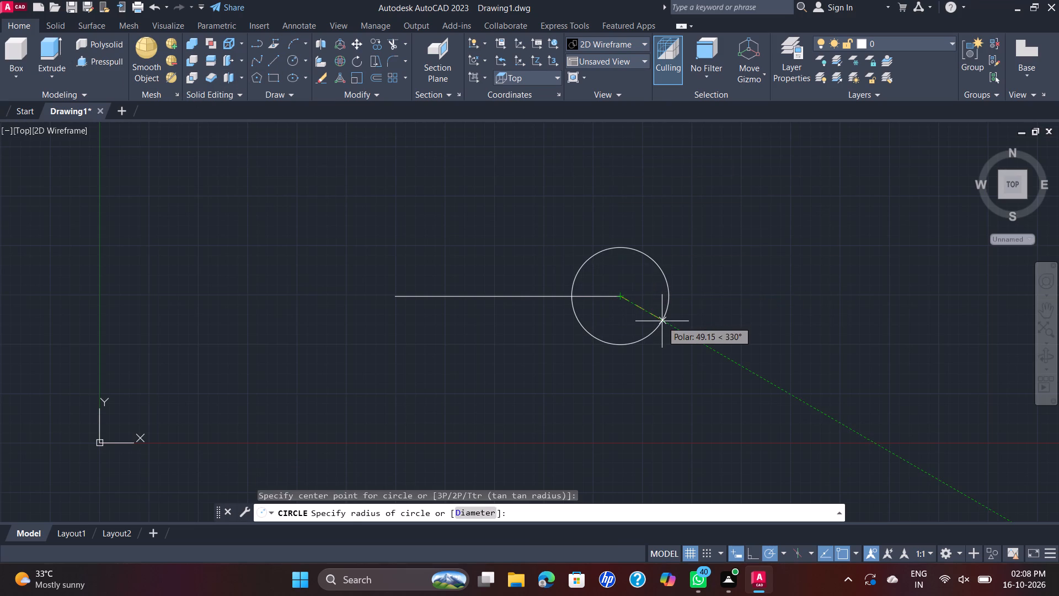
{"action": "type", "text": "18"}
{"action": "key", "text": "Return"}
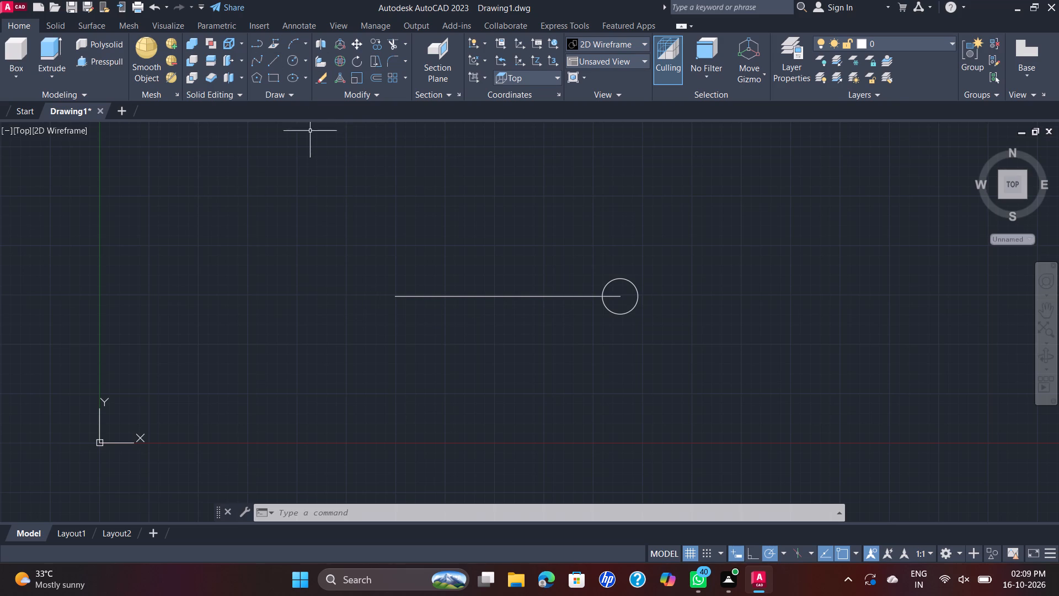
Draw a concentric circle of diameter 28 mm inside the first circle at the line's right endpoint.
{"action": "left_click", "coordinate": [290, 61]}
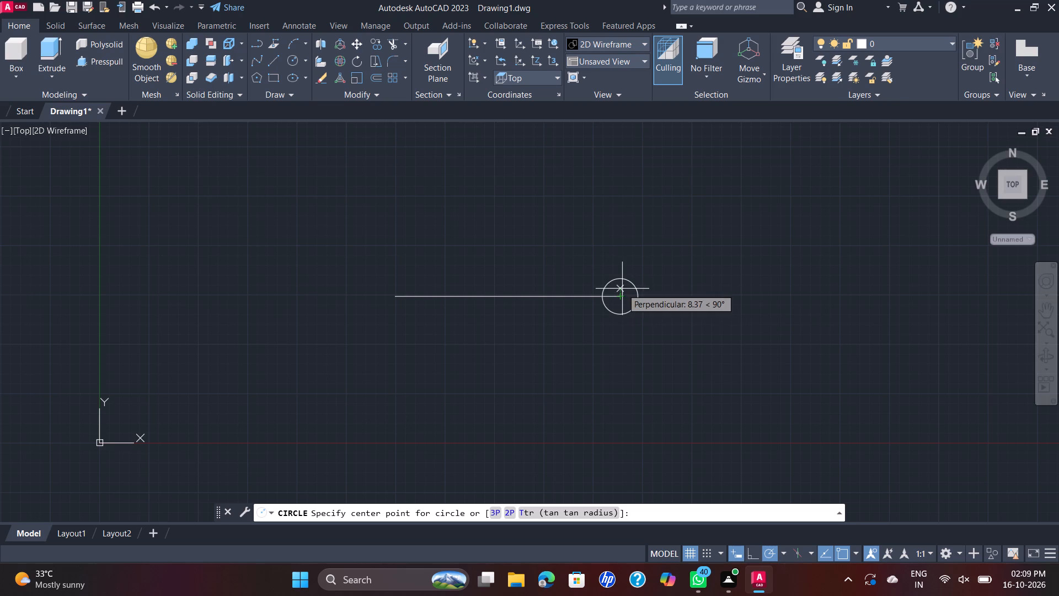
{"action": "left_click", "coordinate": [622, 294]}
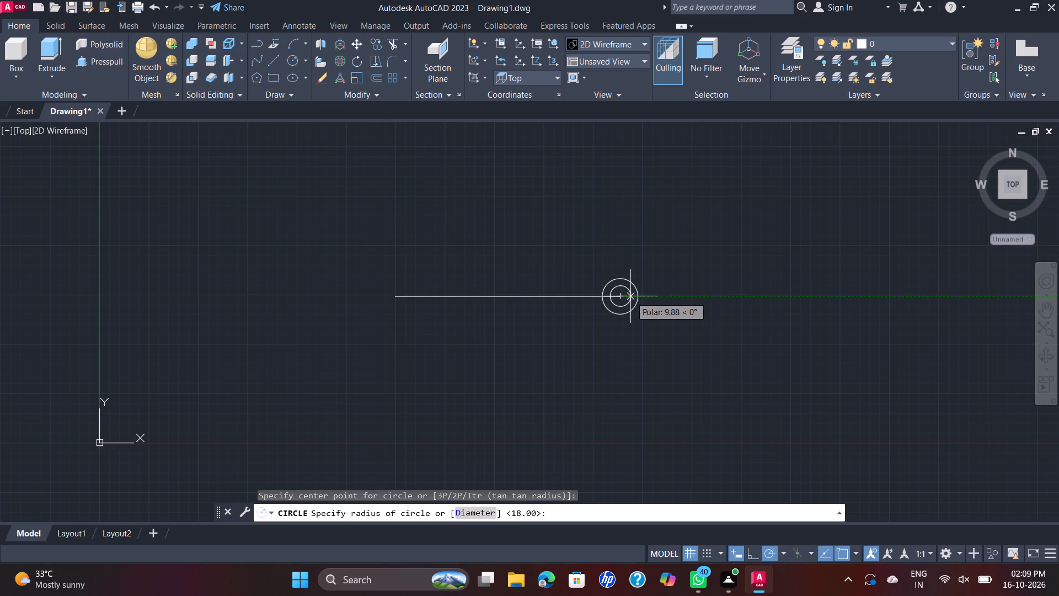
{"action": "key", "text": "d"}
{"action": "key", "text": "Return"}
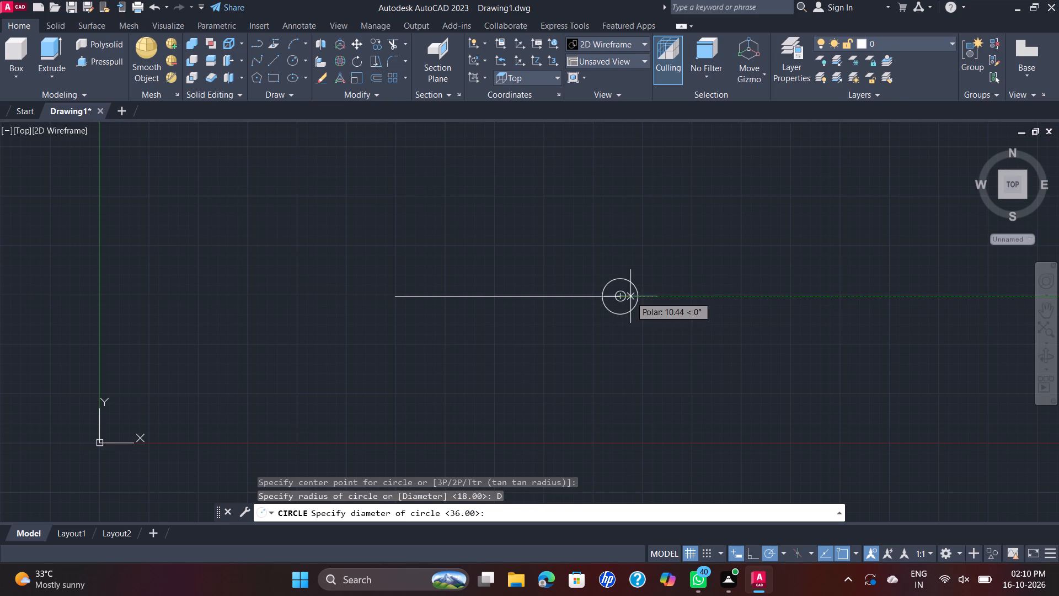
{"action": "type", "text": "28"}
{"action": "key", "text": "Return"}
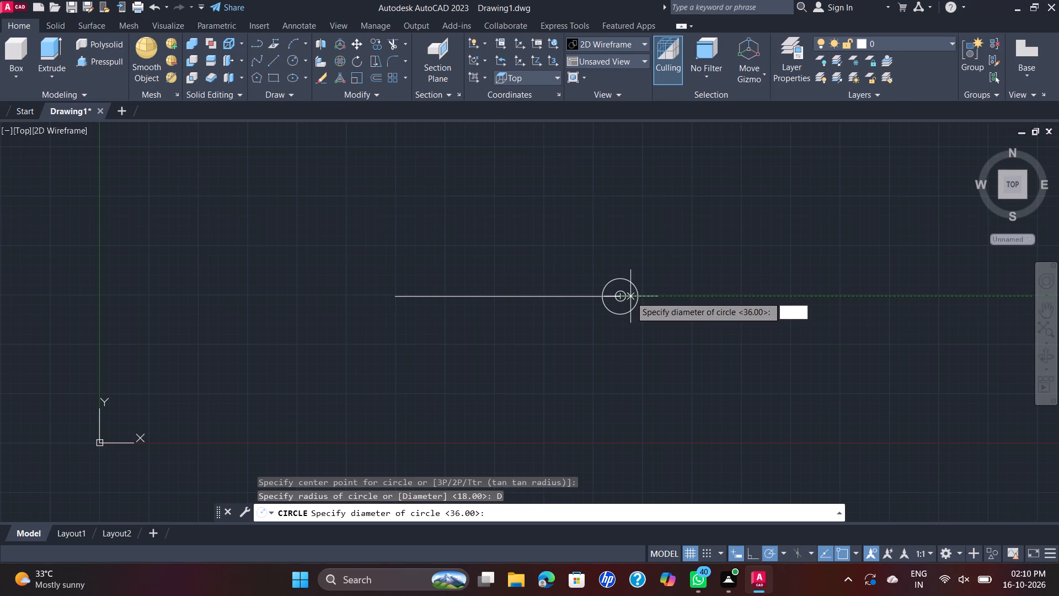
Draw a third concentric circle of diameter 16 mm at the line's right endpoint.
{"action": "key", "text": "space"}
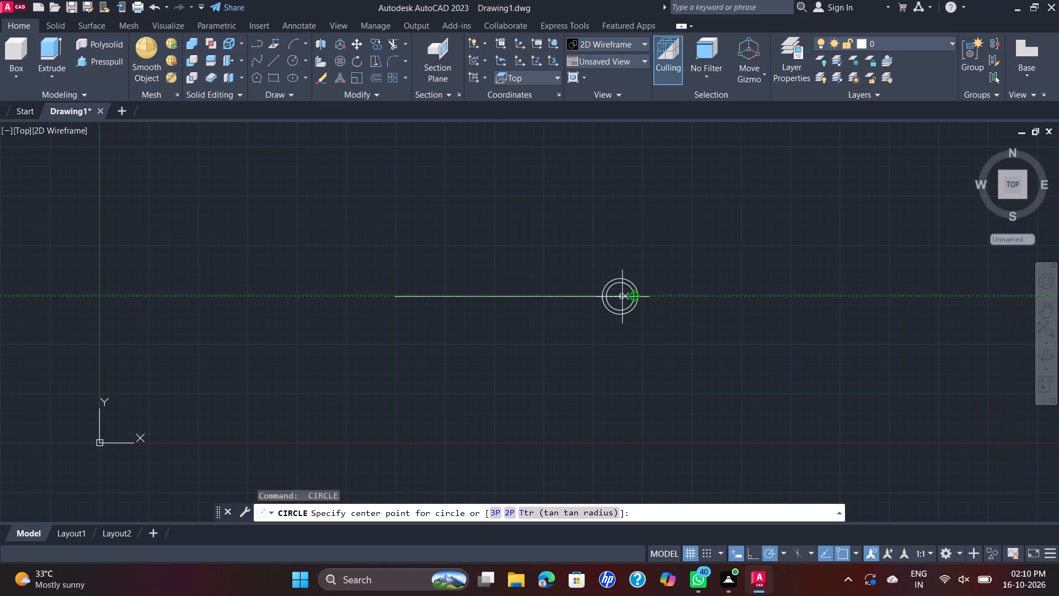
{"action": "left_click", "coordinate": [619, 298]}
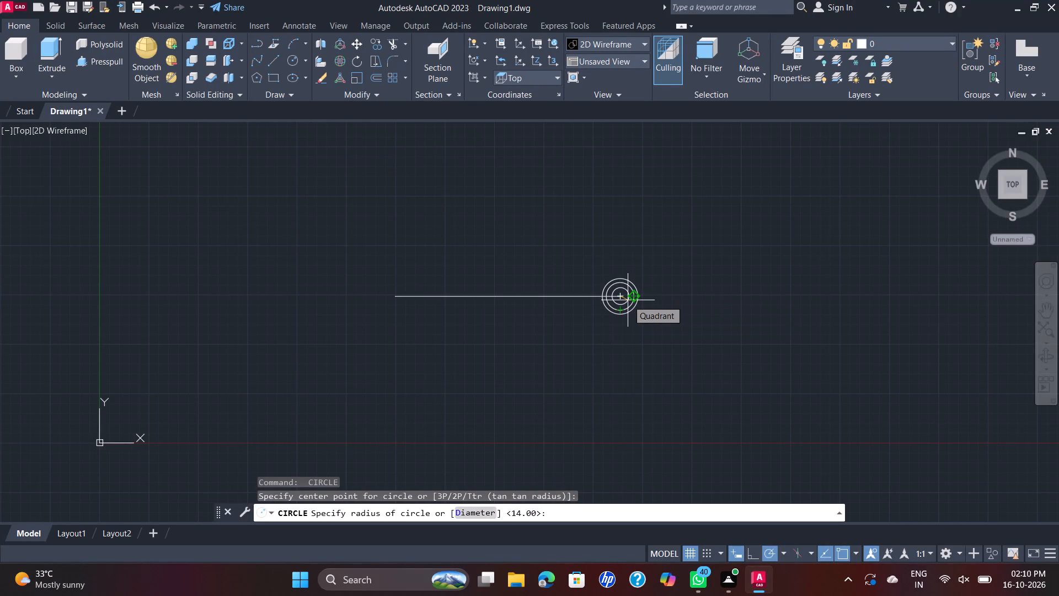
{"action": "key", "text": "d"}
{"action": "key", "text": "Return"}
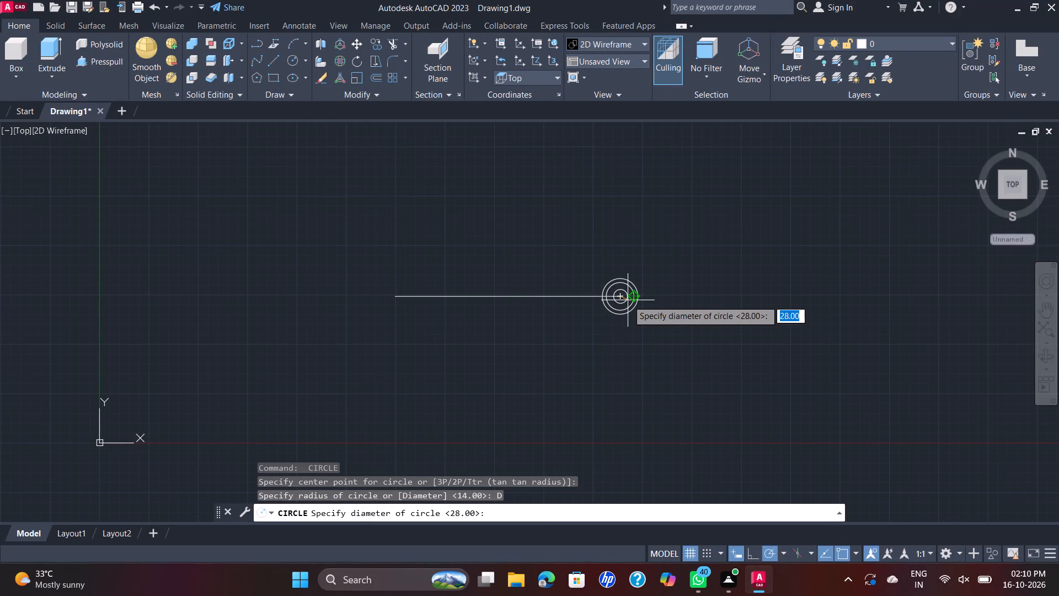
{"action": "type", "text": "16"}
{"action": "key", "text": "Return"}
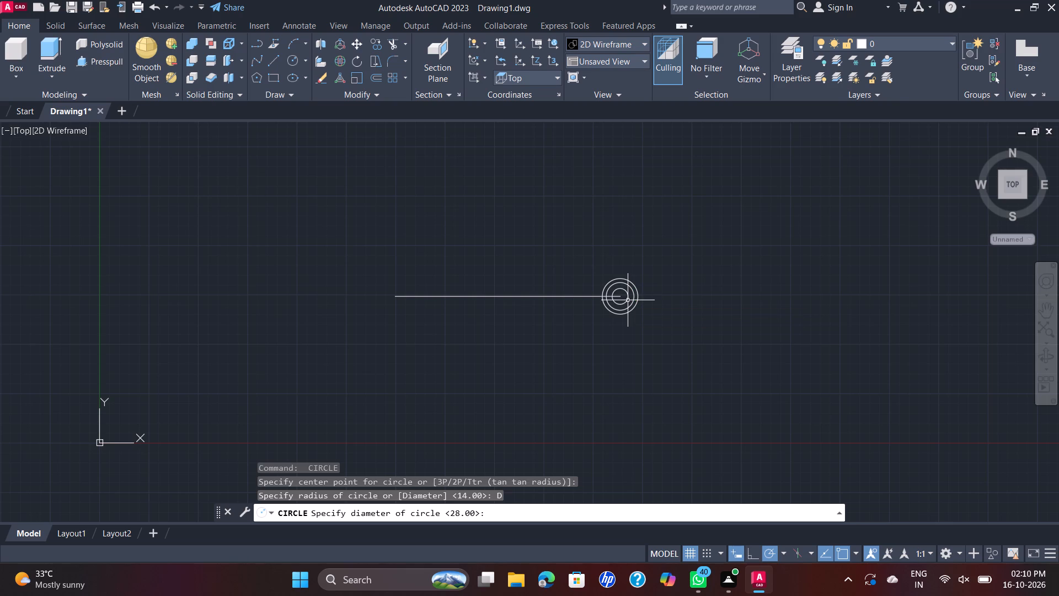
Copy the three concentric circles from their common centre to the left endpoint of the line.
{"action": "scroll", "coordinate": [626, 301], "scroll_direction": "up", "scroll_amount": 3}
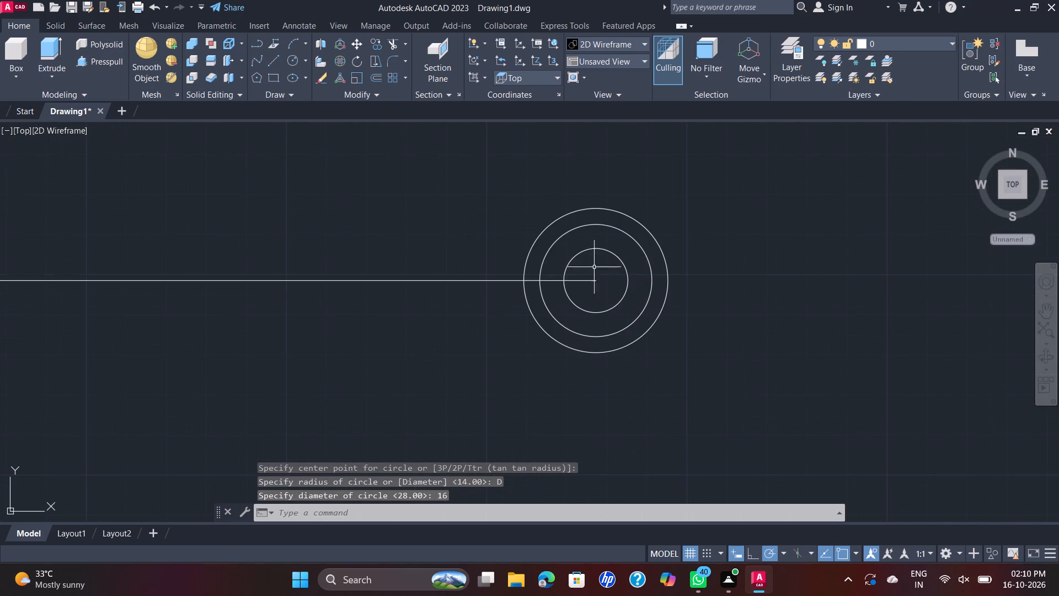
{"action": "left_click_drag", "start_coordinate": [664, 197], "coordinate": [657, 196]}
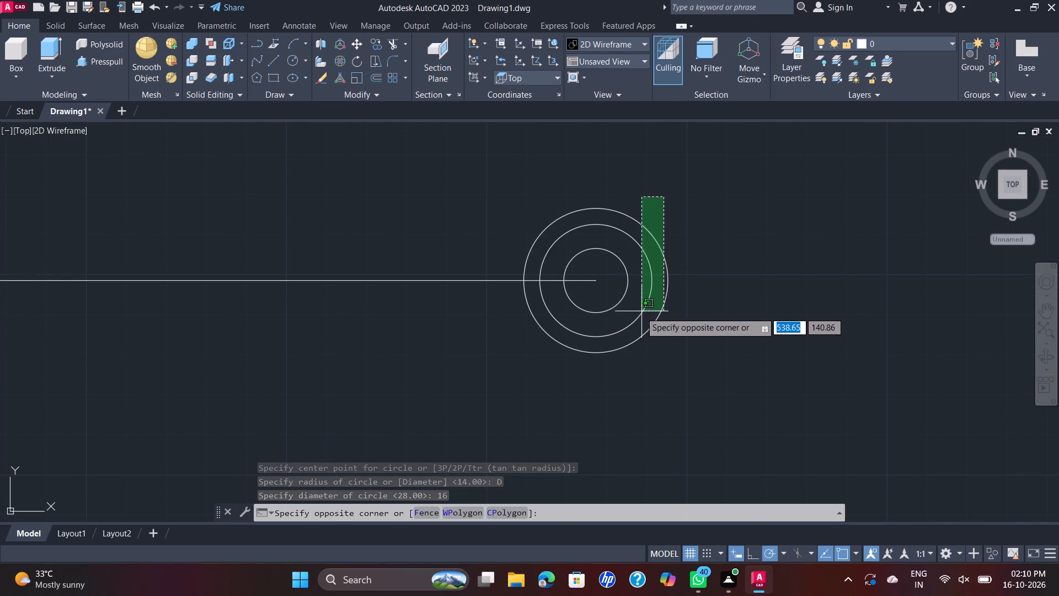
{"action": "left_click", "coordinate": [613, 358]}
{"action": "scroll", "coordinate": [665, 251], "scroll_direction": "down", "scroll_amount": 1}
{"action": "middle_click_drag", "start_coordinate": [670, 251], "coordinate": [742, 294]}
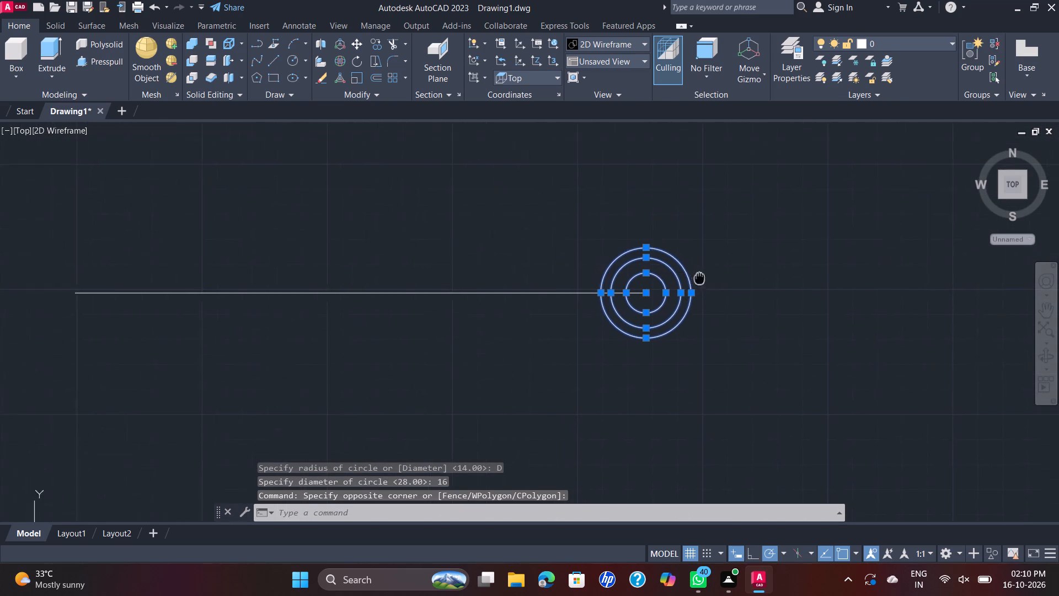
{"action": "middle_click_drag", "start_coordinate": [742, 294], "coordinate": [767, 304]}
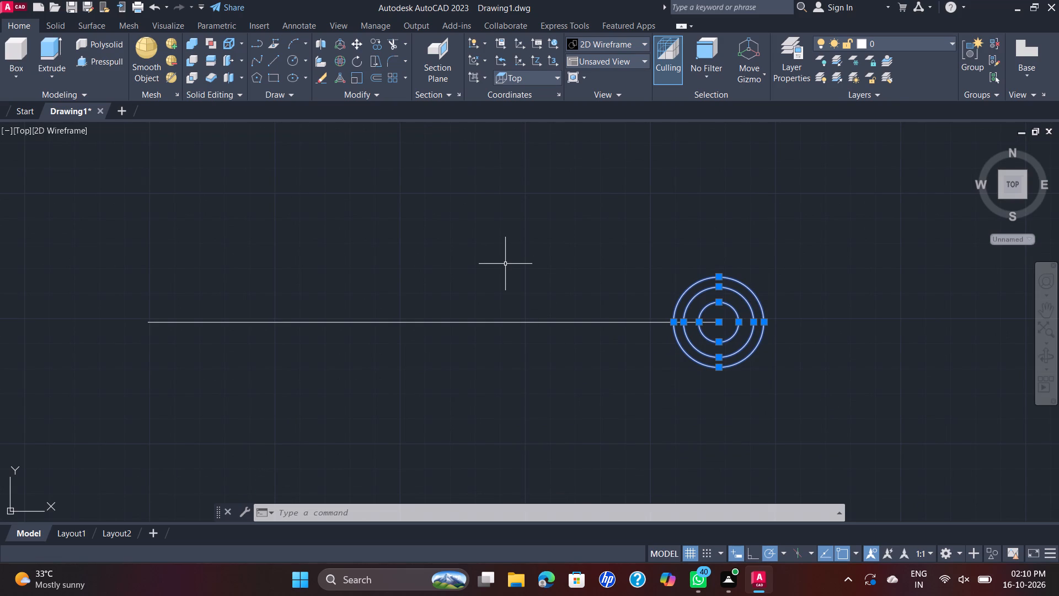
{"action": "left_click", "coordinate": [376, 46]}
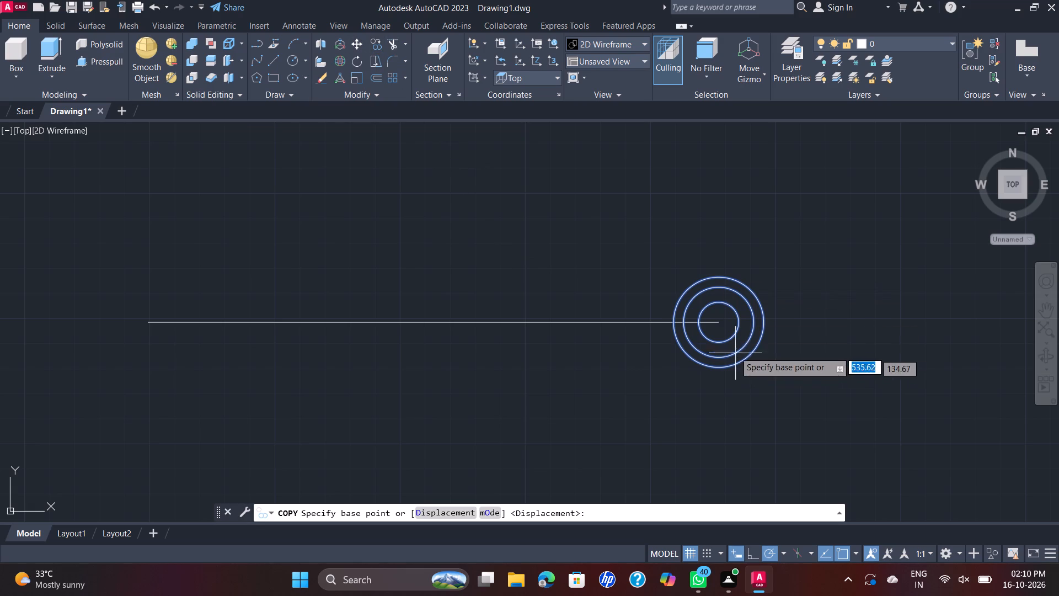
{"action": "left_click", "coordinate": [721, 321]}
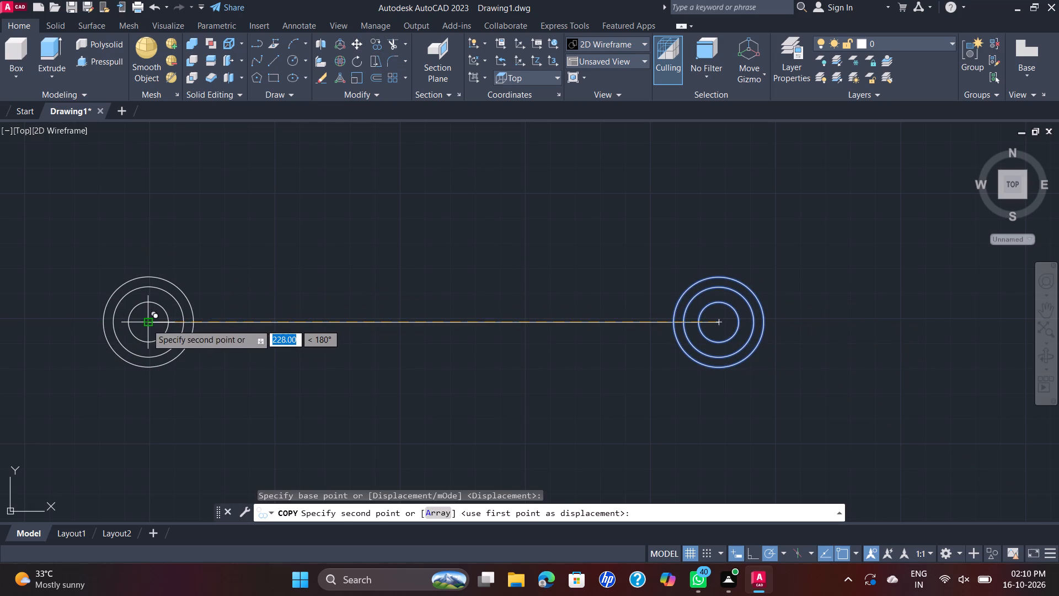
{"action": "left_click", "coordinate": [147, 324]}
{"action": "key", "text": "Escape"}
Switch the model view to SE Isometric.
{"action": "scroll", "coordinate": [338, 265], "scroll_direction": "down", "scroll_amount": 1}
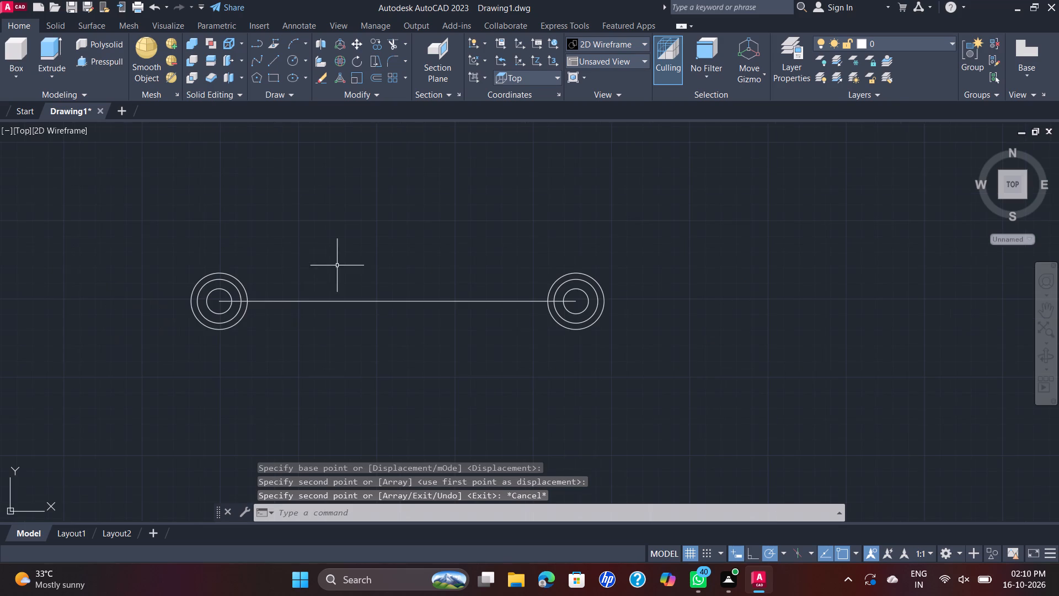
{"action": "left_click", "coordinate": [21, 130]}
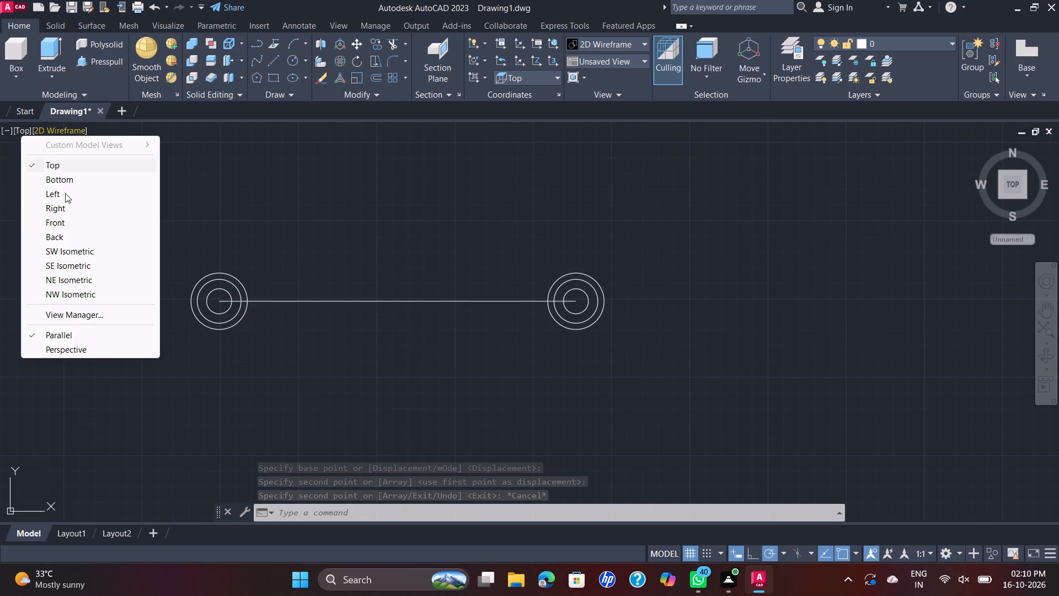
{"action": "left_click", "coordinate": [82, 262]}
{"action": "scroll", "coordinate": [422, 285], "scroll_direction": "down", "scroll_amount": 2}
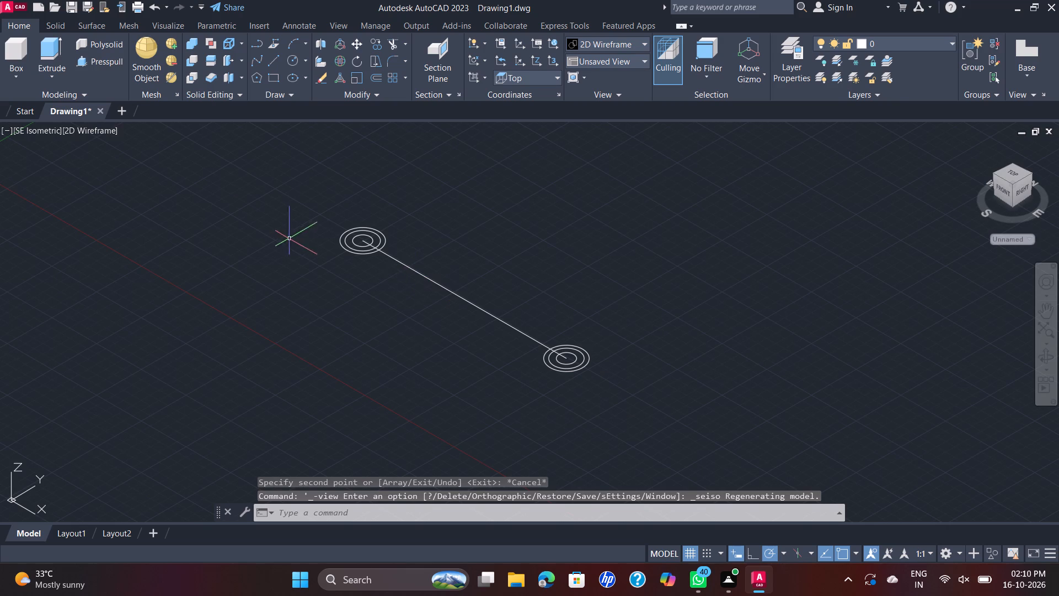
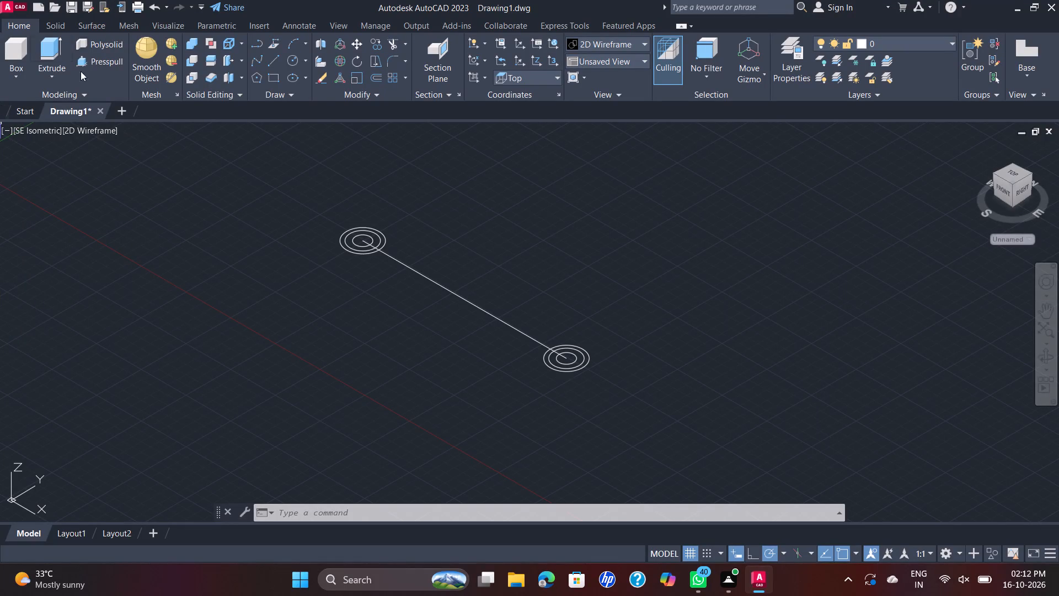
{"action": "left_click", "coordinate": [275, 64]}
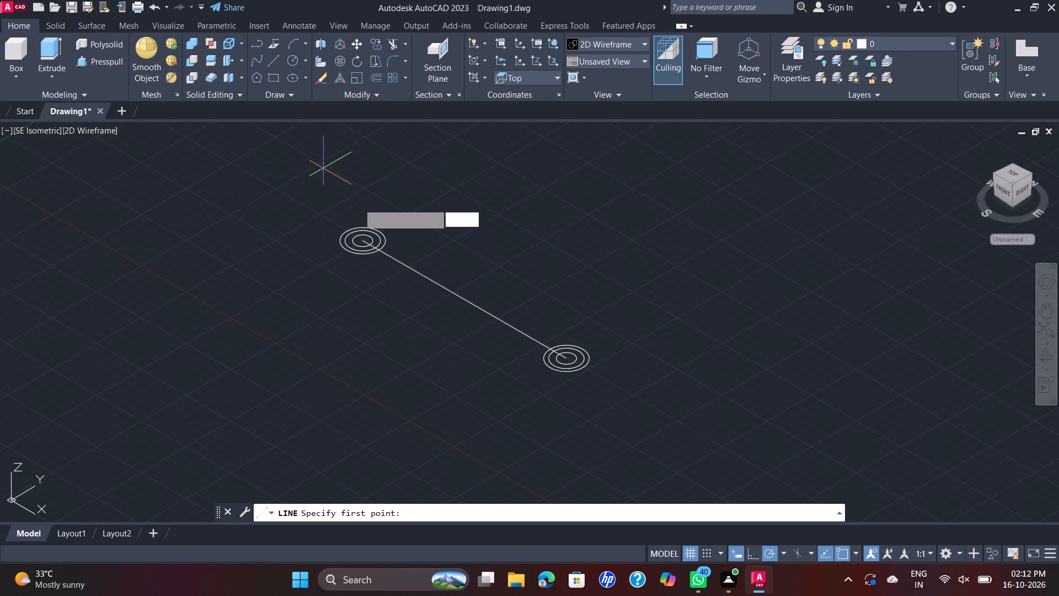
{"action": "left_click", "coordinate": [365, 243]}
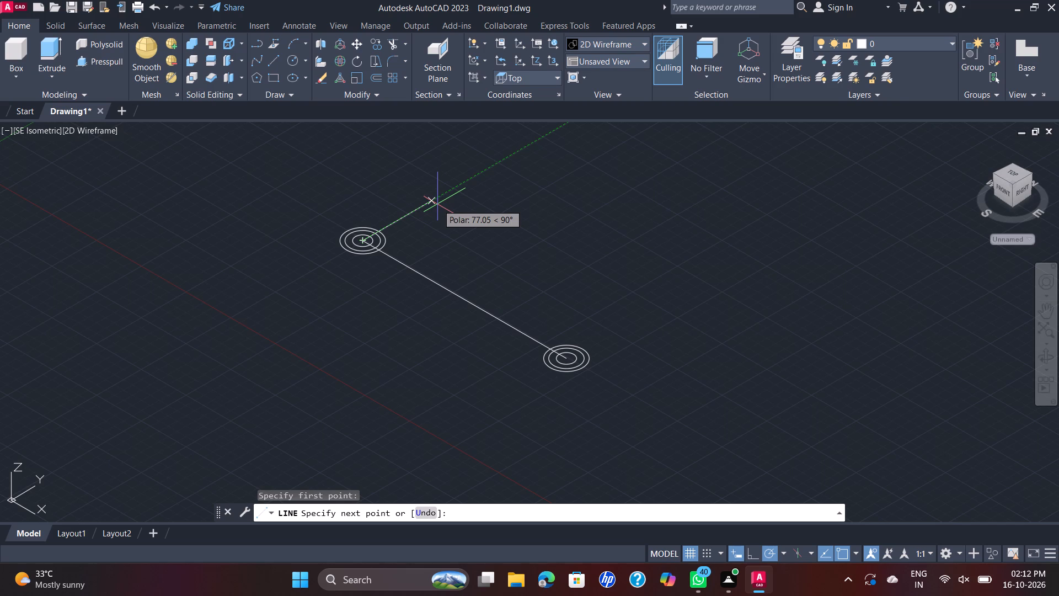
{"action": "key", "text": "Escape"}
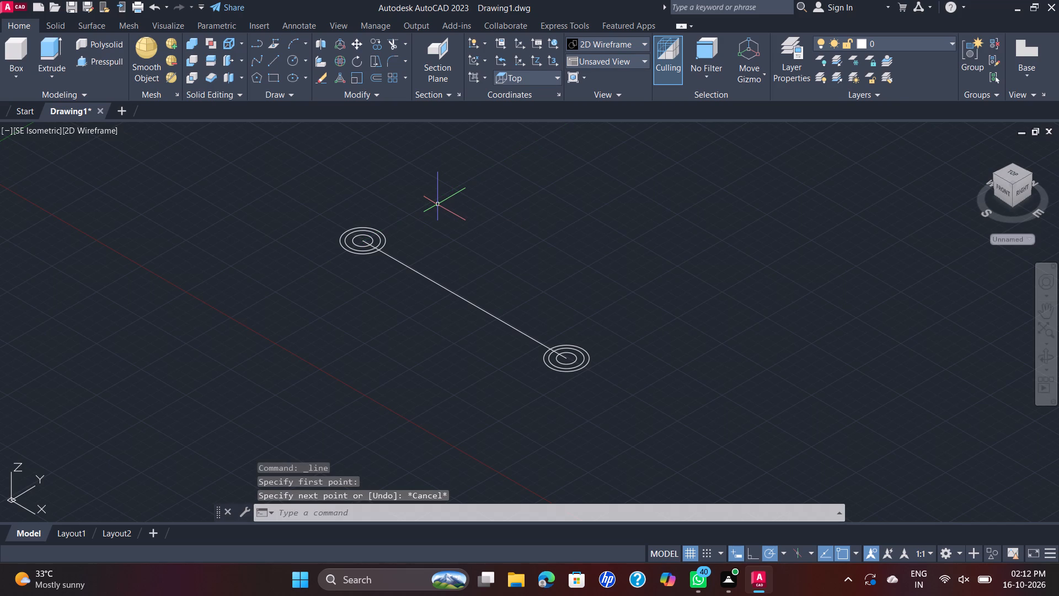
Draw a separate 96 mm line at 90° along the Y direction, in the empty space beyond the 228 mm line.
{"action": "key", "text": "space"}
{"action": "left_click", "coordinate": [614, 230]}
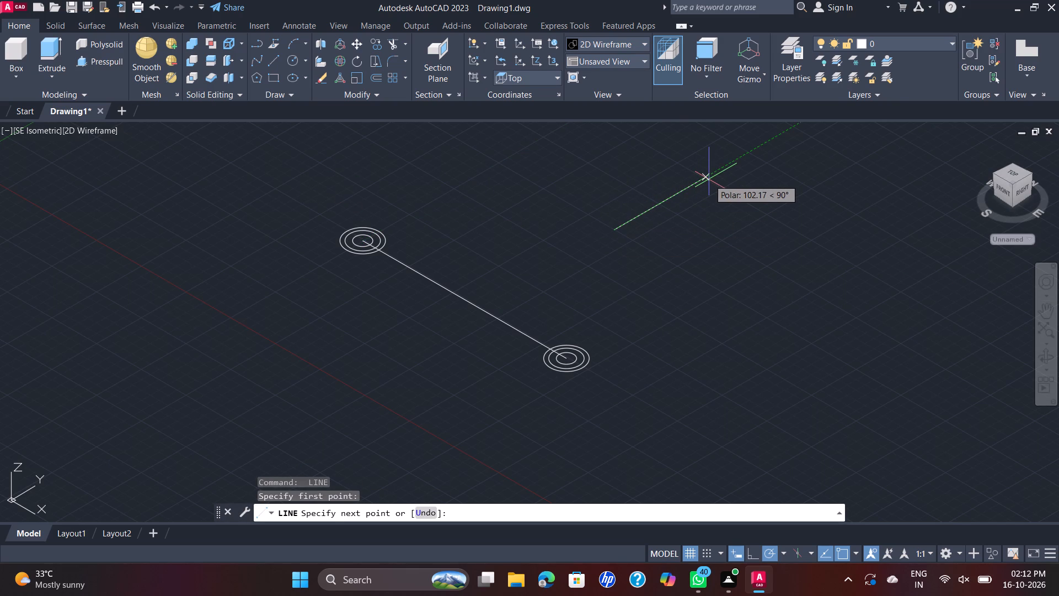
{"action": "key", "text": "9"}
{"action": "key", "text": "6"}
{"action": "key", "text": "Return"}
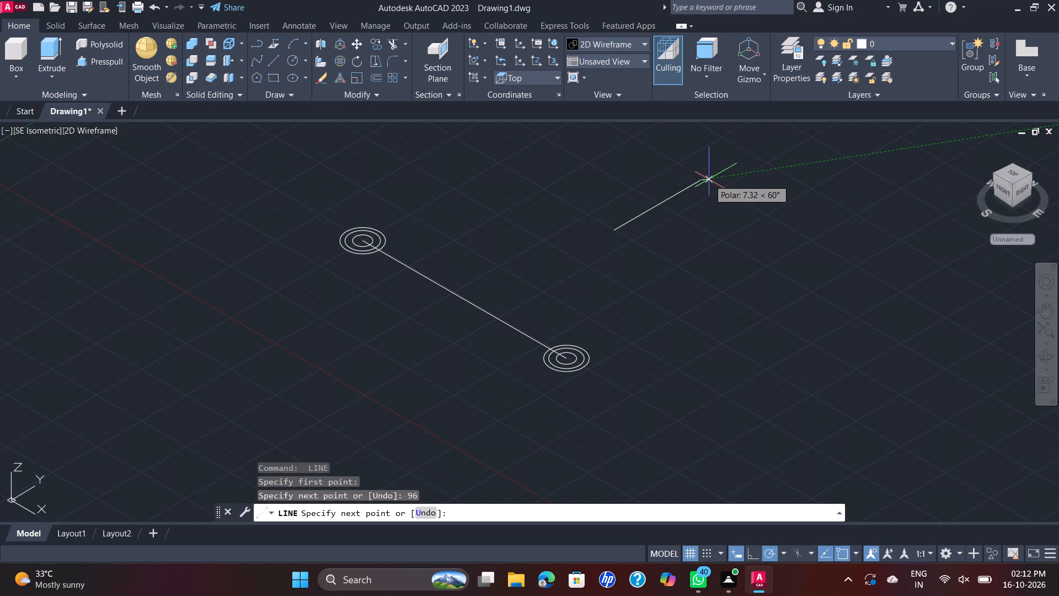
{"action": "key", "text": "grave"}
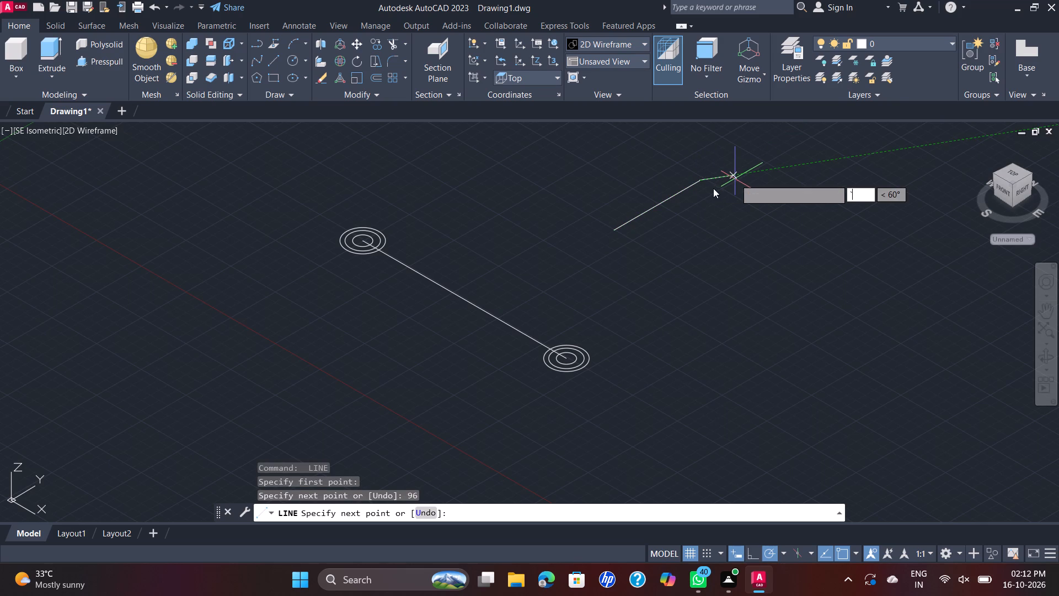
{"action": "key", "text": "Escape"}
Select the separate 96 mm line.
{"action": "scroll", "coordinate": [659, 204], "scroll_direction": "up", "scroll_amount": 2}
{"action": "left_click", "coordinate": [659, 203]}
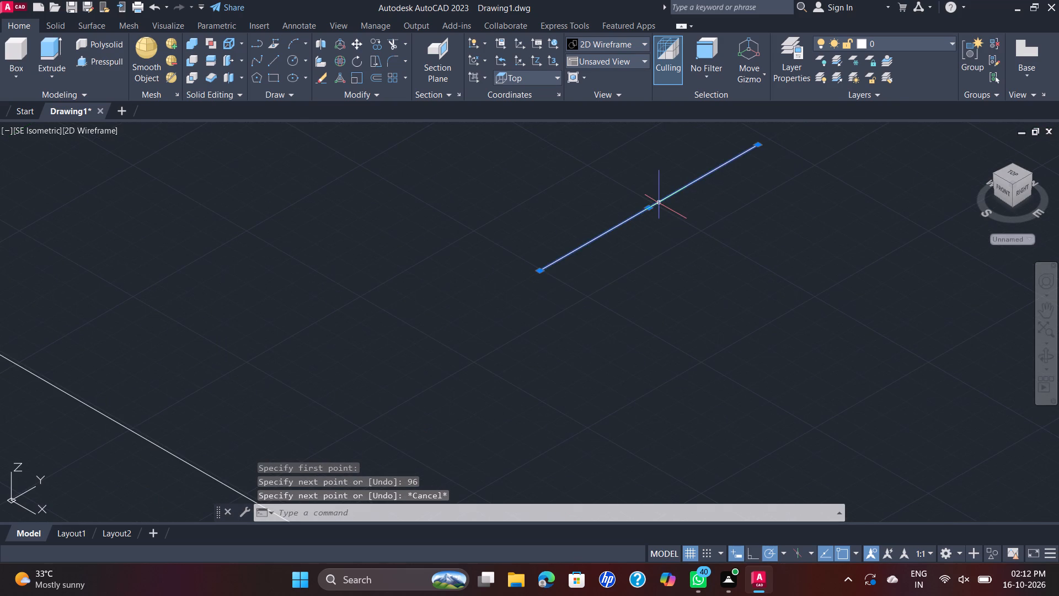
{"action": "scroll", "coordinate": [659, 203], "scroll_direction": "down", "scroll_amount": 2}
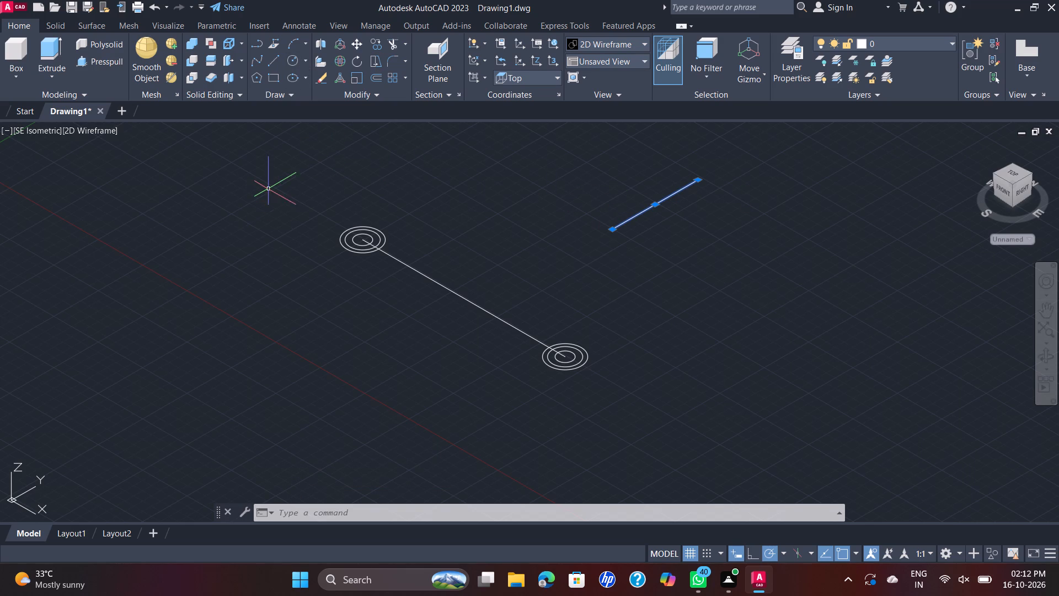
{"action": "scroll", "coordinate": [272, 183], "scroll_direction": "up", "scroll_amount": 1}
{"action": "scroll", "coordinate": [273, 182], "scroll_direction": "down", "scroll_amount": 1}
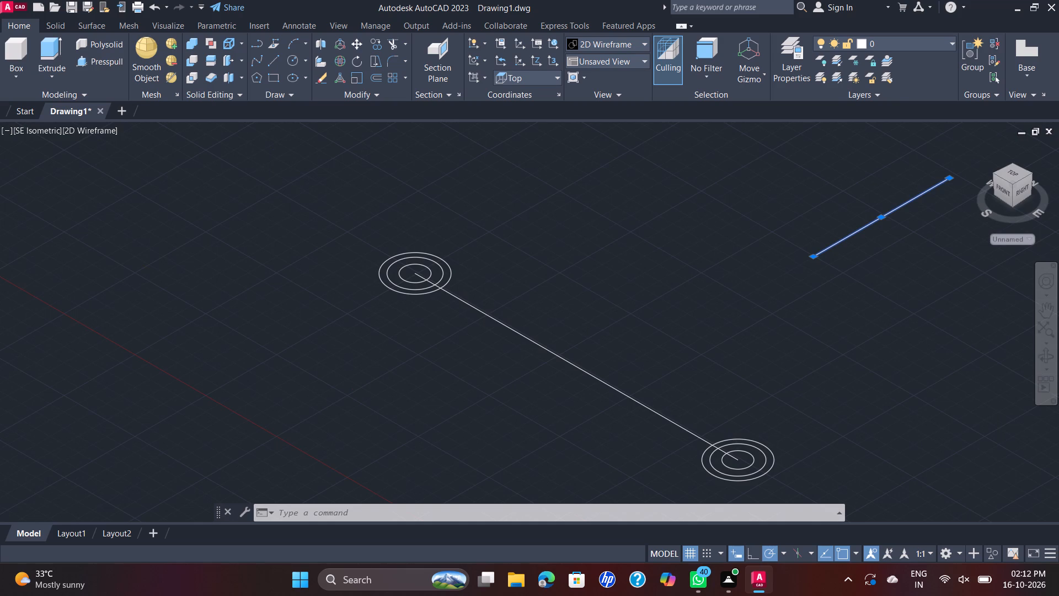
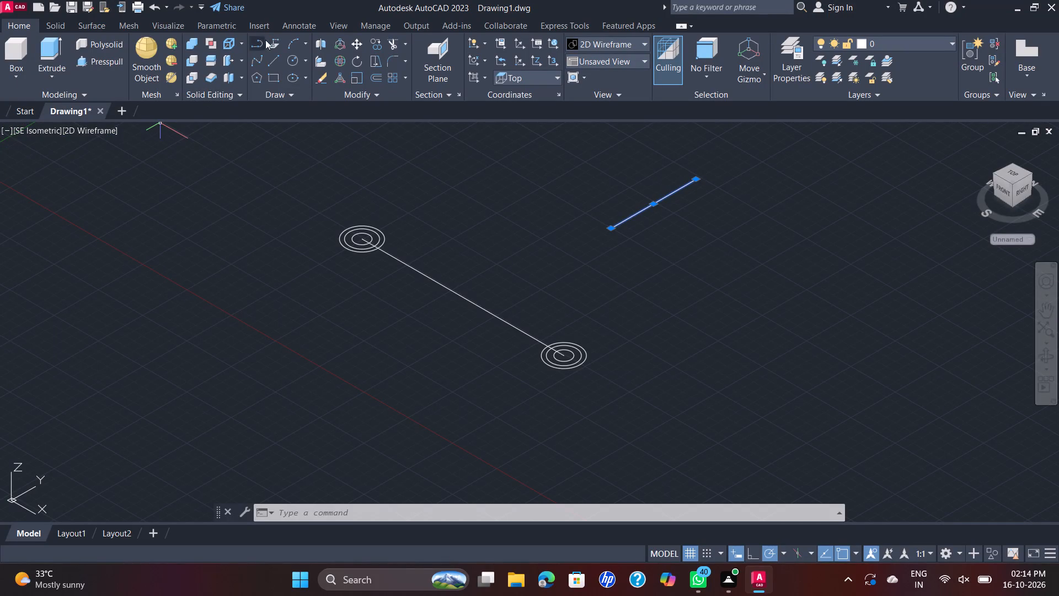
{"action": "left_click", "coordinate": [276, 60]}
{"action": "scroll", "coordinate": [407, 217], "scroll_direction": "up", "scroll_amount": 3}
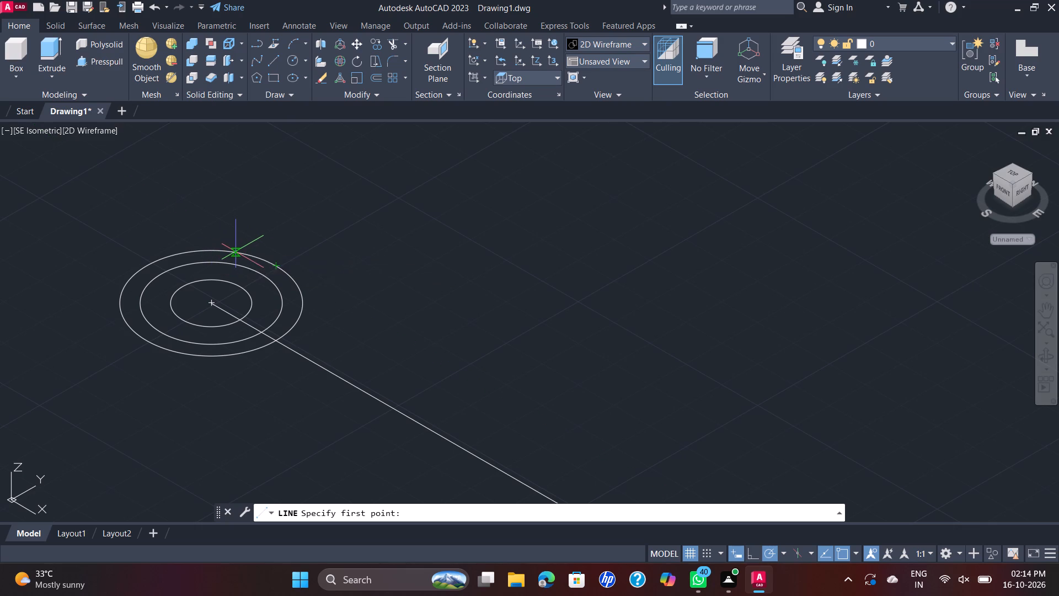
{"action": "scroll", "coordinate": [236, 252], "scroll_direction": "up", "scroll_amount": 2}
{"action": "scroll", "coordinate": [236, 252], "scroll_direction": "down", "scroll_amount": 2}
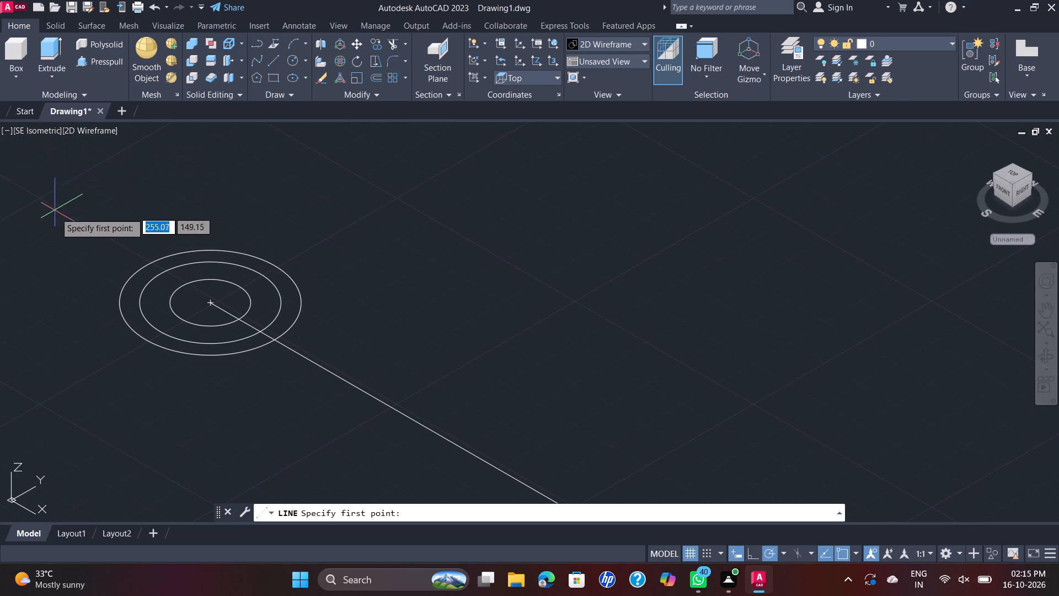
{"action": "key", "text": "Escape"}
Switch the viewport from the isometric view to the Top view.
{"action": "left_click", "coordinate": [36, 121]}
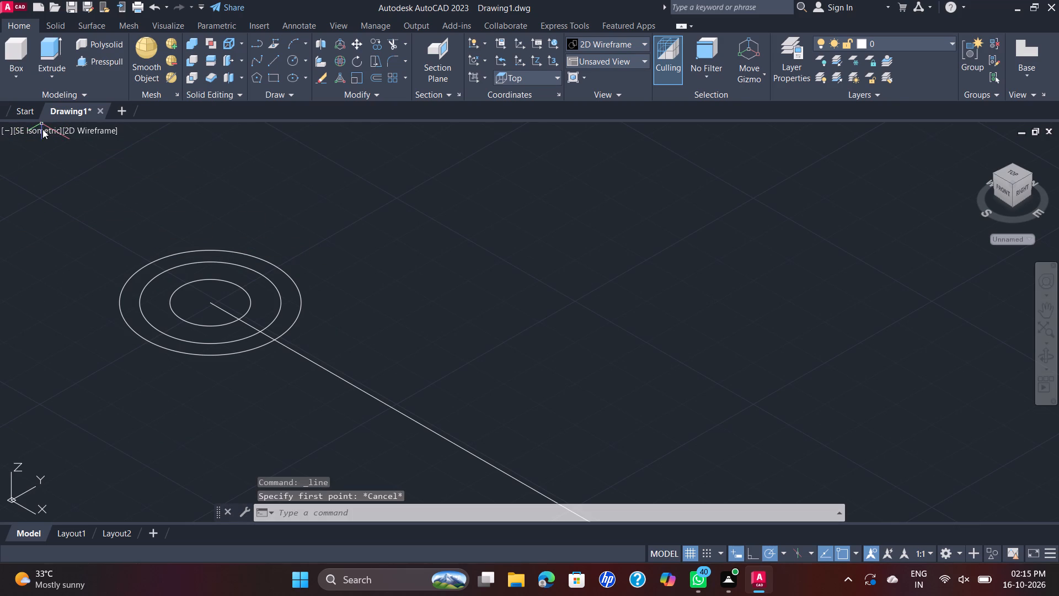
{"action": "left_click", "coordinate": [42, 129]}
{"action": "left_click", "coordinate": [97, 166]}
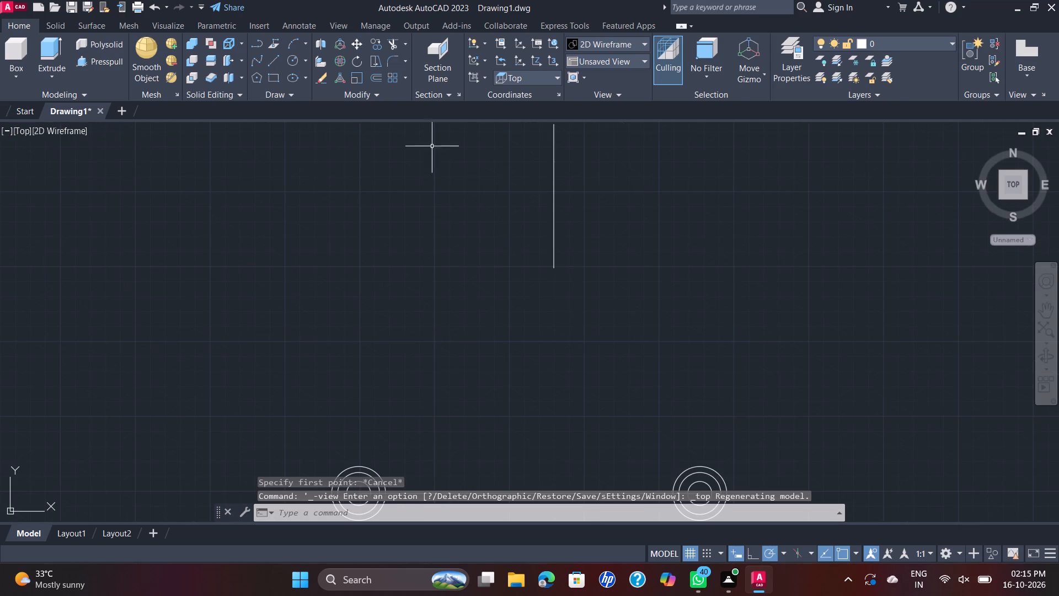
Draw a line about 43 mm long at 30° from the upper-left part of the left-hand outer circle.
{"action": "scroll", "coordinate": [445, 145], "scroll_direction": "down", "scroll_amount": 2}
{"action": "scroll", "coordinate": [409, 263], "scroll_direction": "up", "scroll_amount": 3}
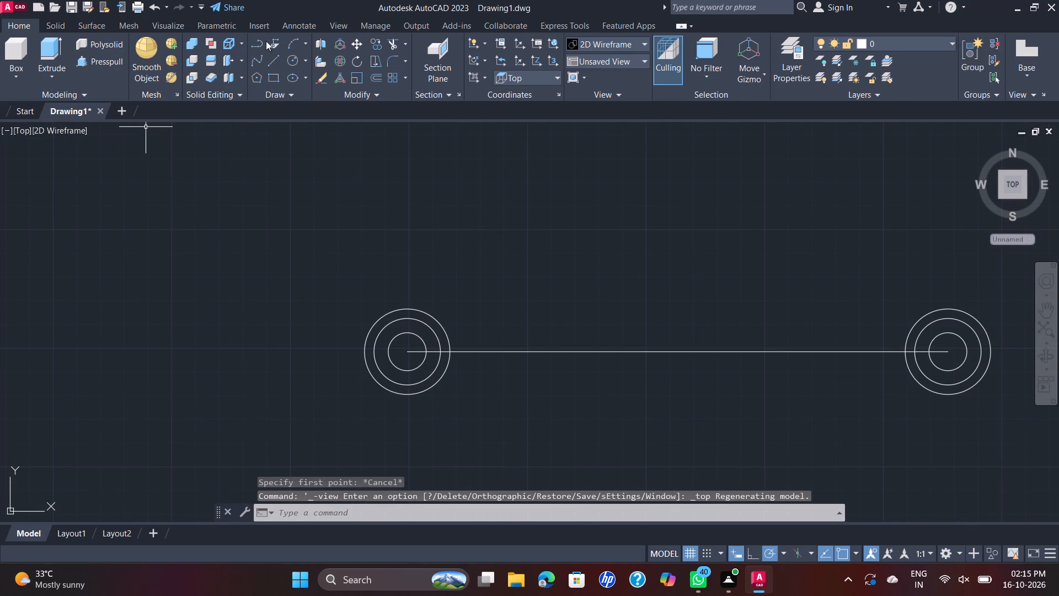
{"action": "left_click", "coordinate": [265, 57]}
{"action": "left_click", "coordinate": [271, 58]}
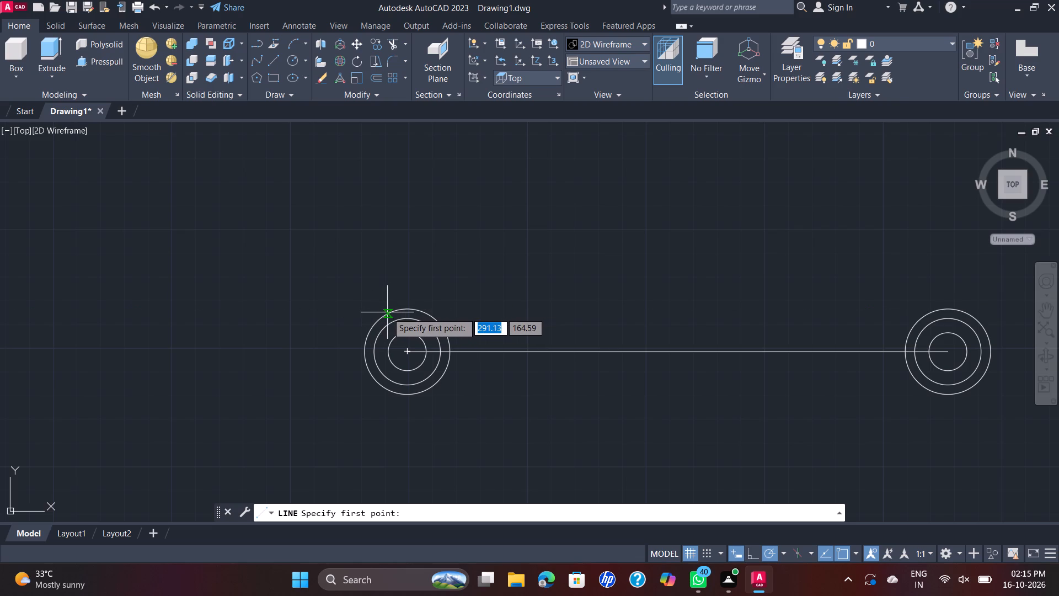
{"action": "left_click", "coordinate": [387, 314]}
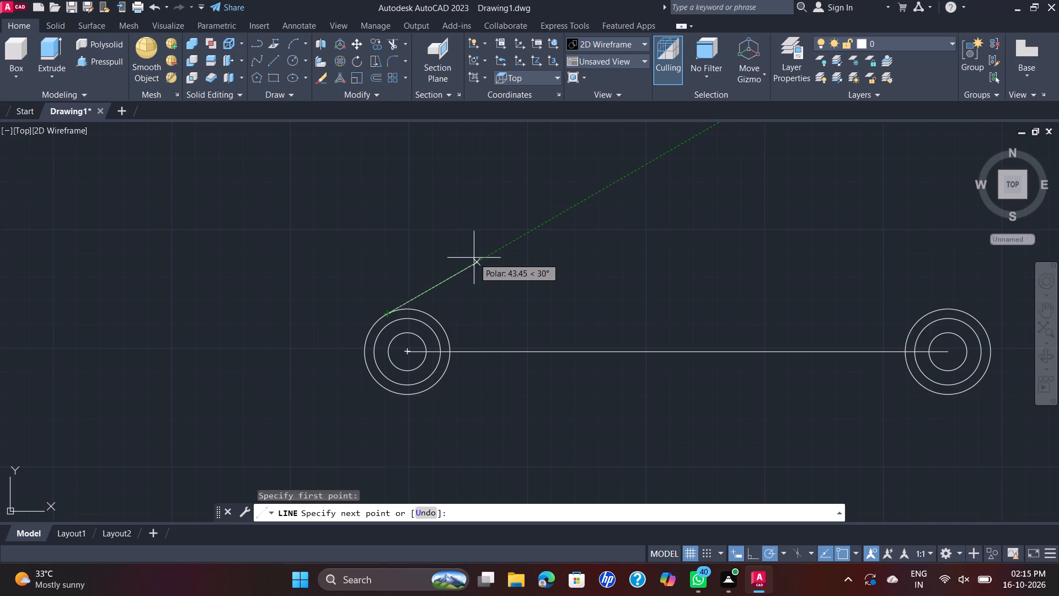
{"action": "left_click", "coordinate": [474, 258]}
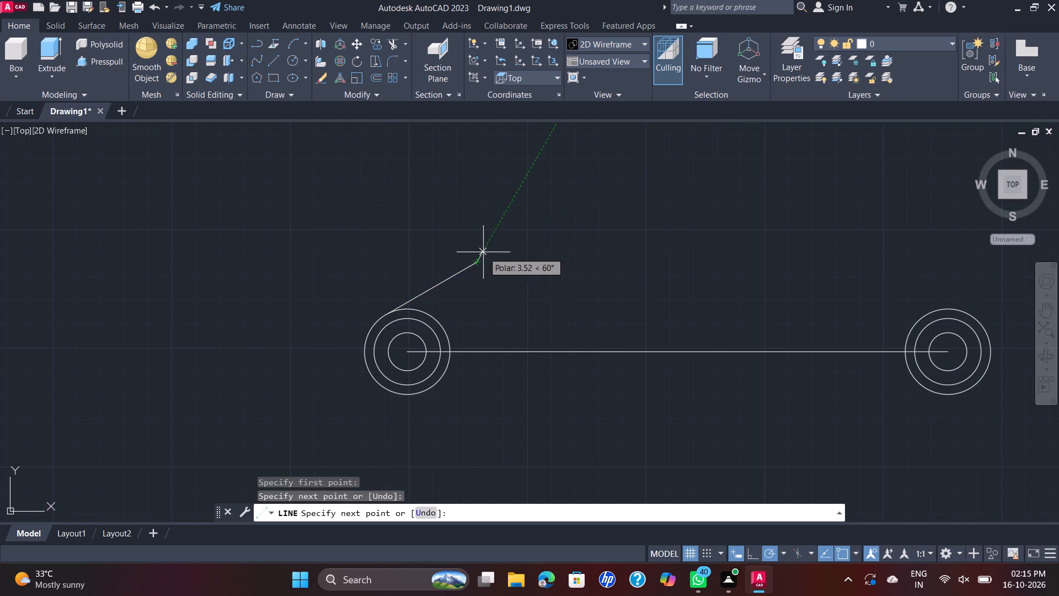
{"action": "key", "text": "Escape"}
Draw a vertical line from the sloping line's start point down past the lower edge of the left-hand outer circle.
{"action": "key", "text": "space"}
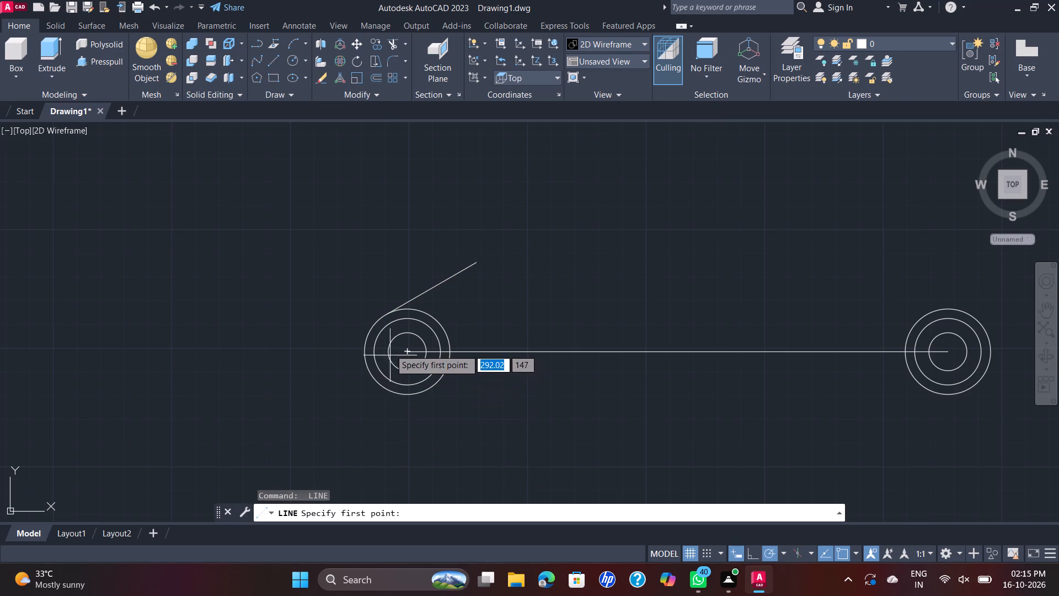
{"action": "left_click", "coordinate": [386, 317]}
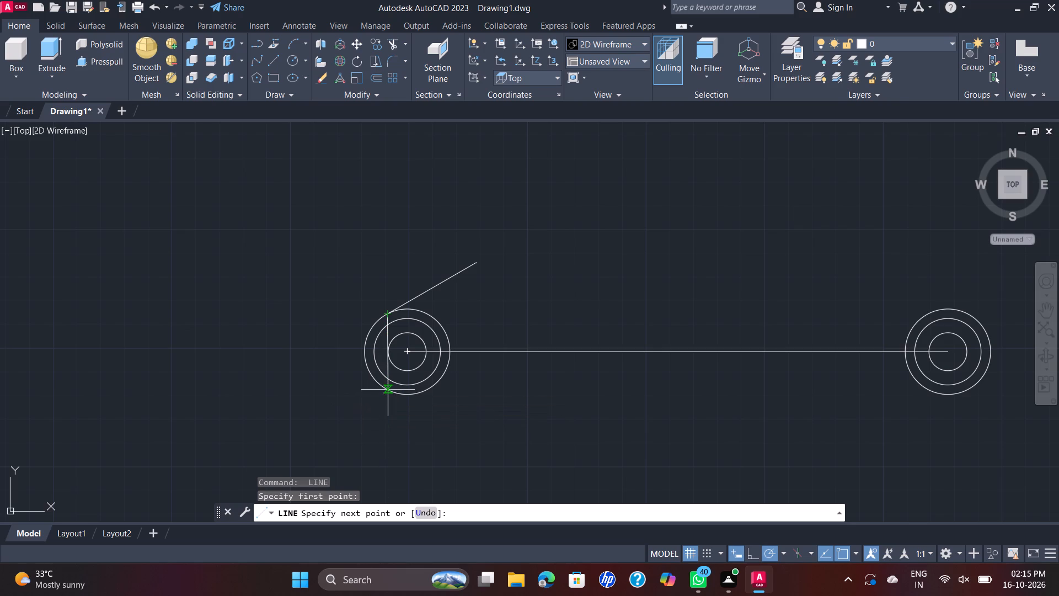
{"action": "scroll", "coordinate": [388, 390], "scroll_direction": "up", "scroll_amount": 1}
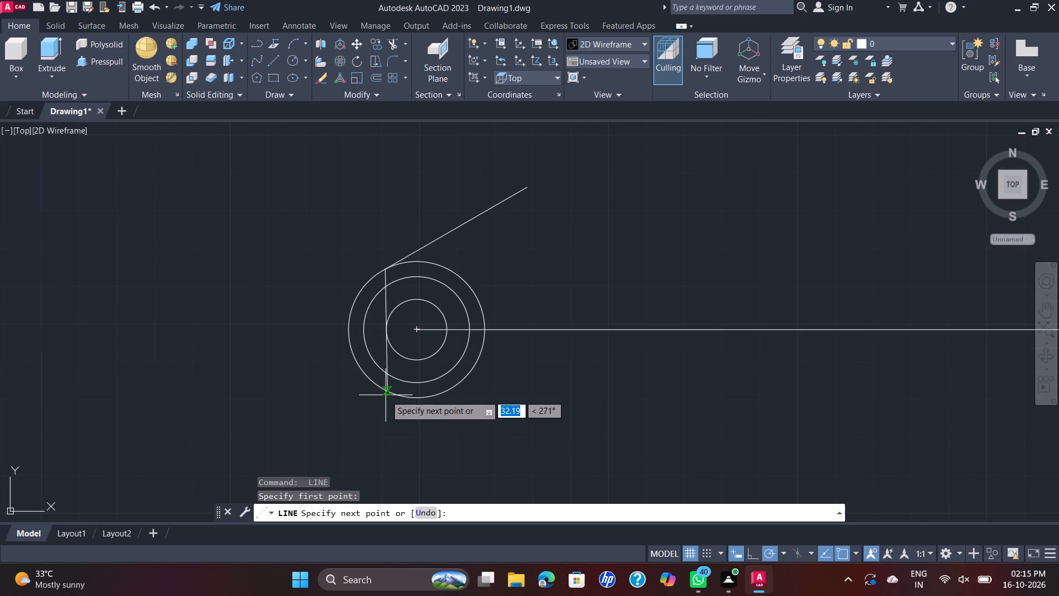
{"action": "left_click", "coordinate": [384, 412]}
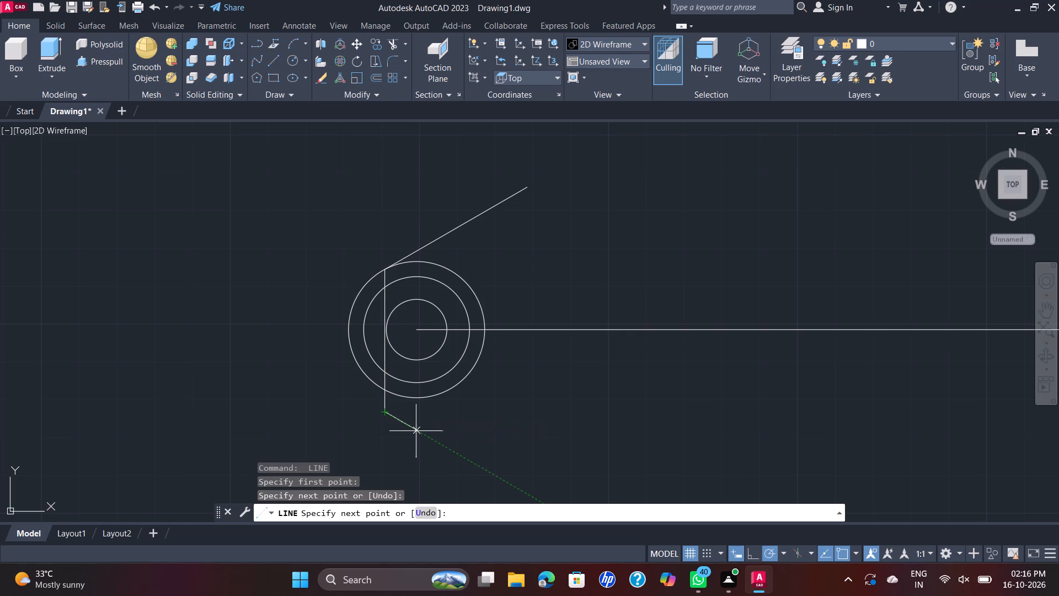
{"action": "key", "text": "Escape"}
Draw a line sloping down at about 30° from where the vertical line meets the lower part of the left-hand outer circle.
{"action": "key", "text": "space"}
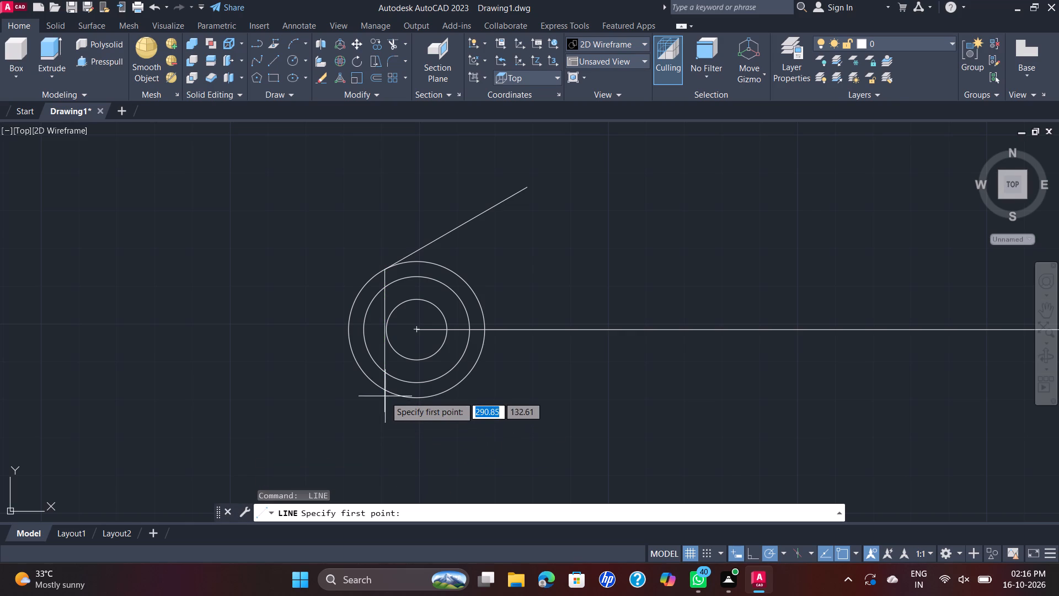
{"action": "left_click", "coordinate": [385, 389]}
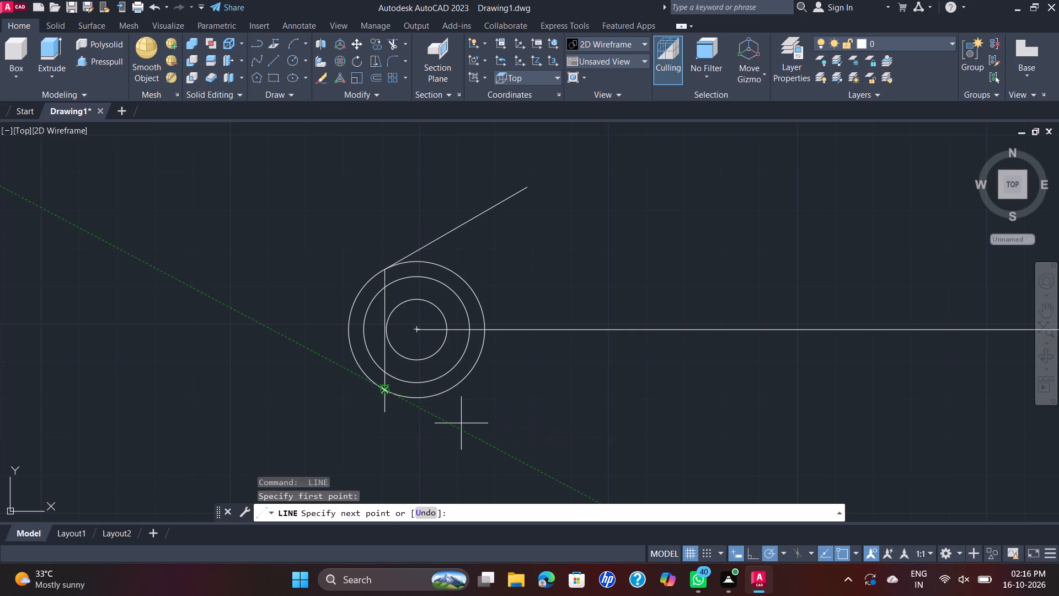
{"action": "left_click", "coordinate": [539, 469]}
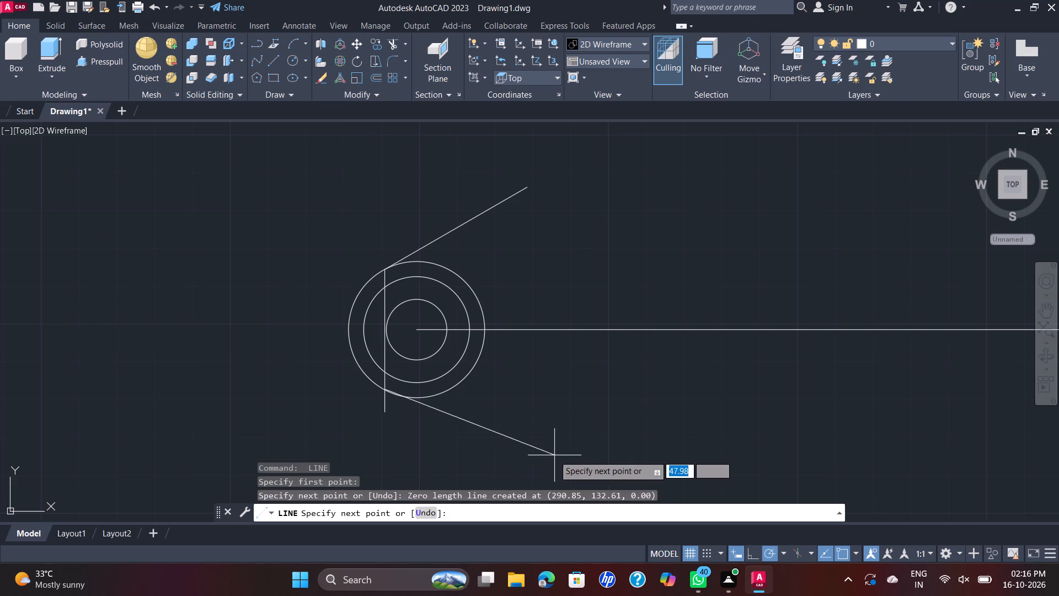
{"action": "left_click", "coordinate": [546, 485]}
{"action": "key", "text": "Escape"}
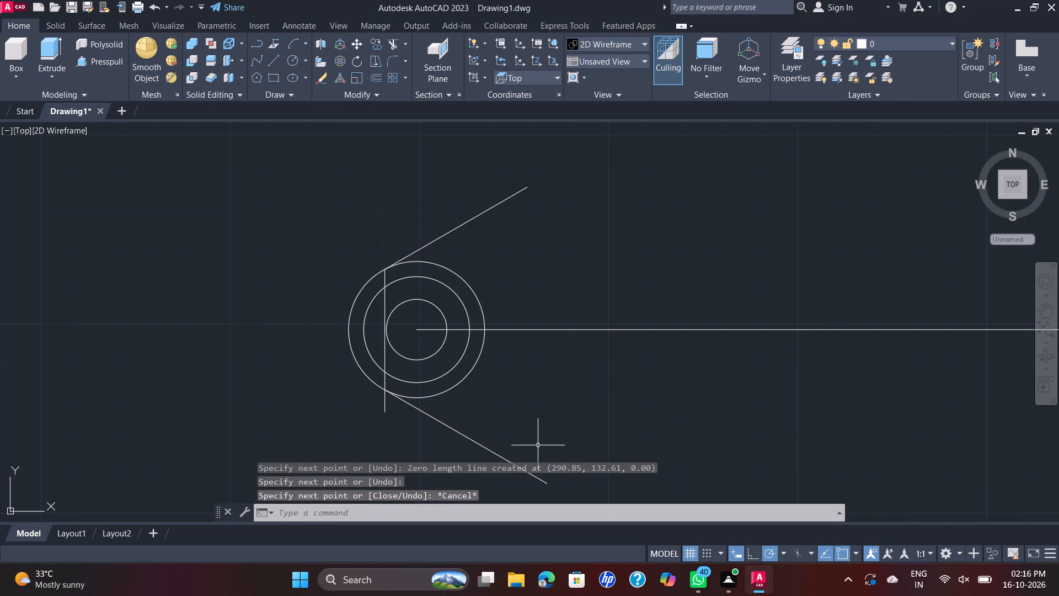
Add an angular dimension between the upper and lower sloping lines, placing its arc across the 228 mm line.
{"action": "scroll", "coordinate": [518, 374], "scroll_direction": "down", "scroll_amount": 1}
{"action": "middle_click_drag", "start_coordinate": [519, 374], "coordinate": [415, 342]}
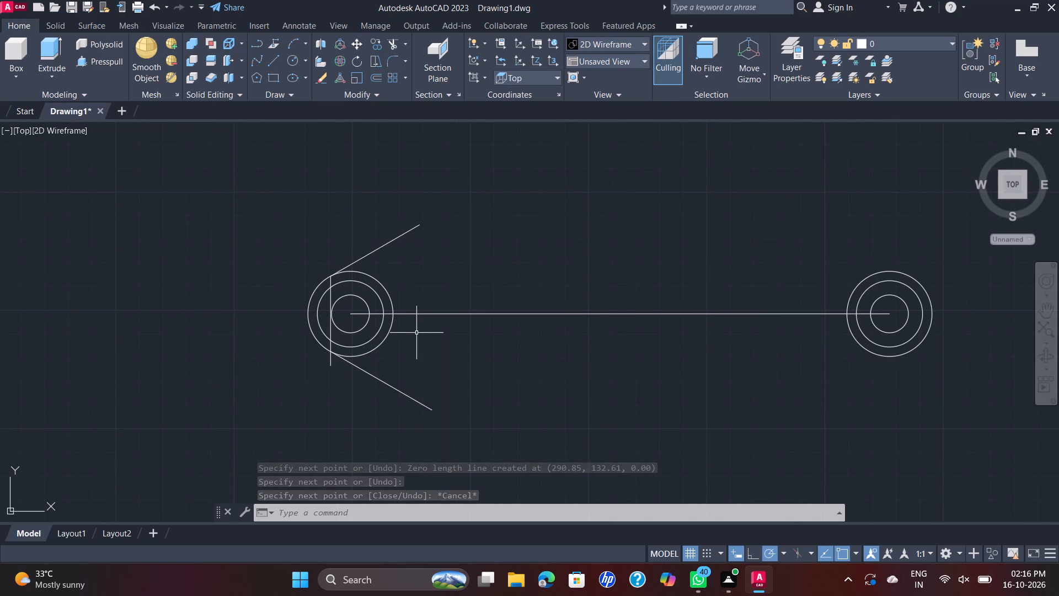
{"action": "key", "text": "d"}
{"action": "type", "text": "IM"}
{"action": "left_click", "coordinate": [464, 396]}
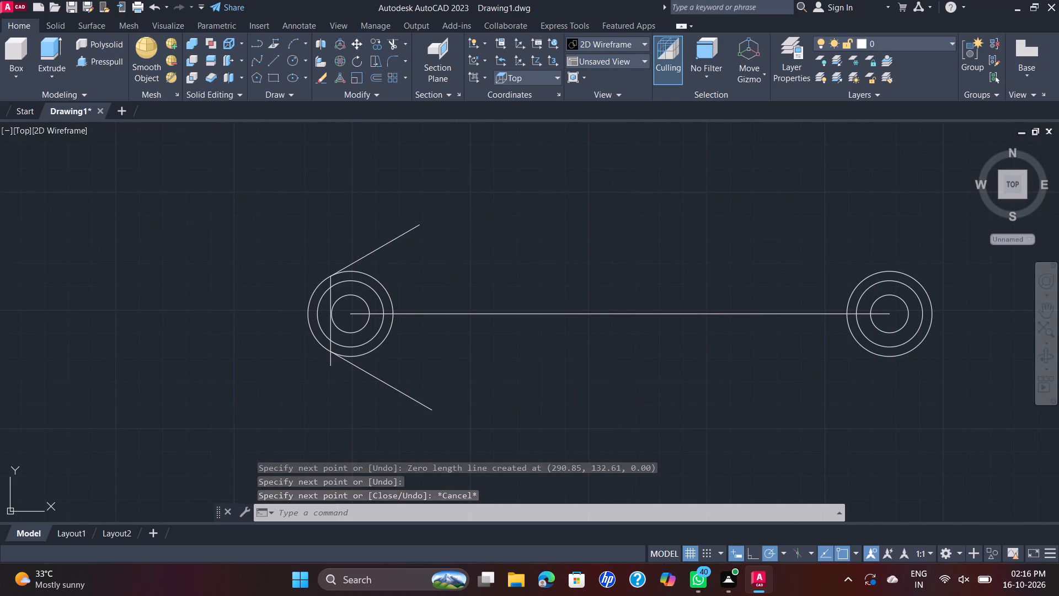
{"action": "left_click", "coordinate": [388, 243]}
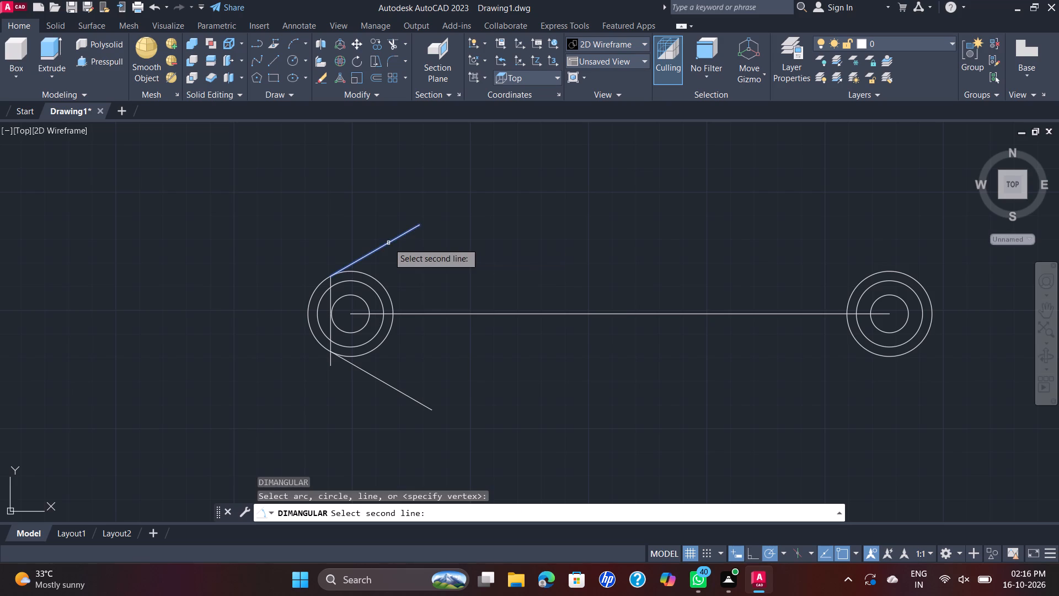
{"action": "left_click", "coordinate": [384, 384]}
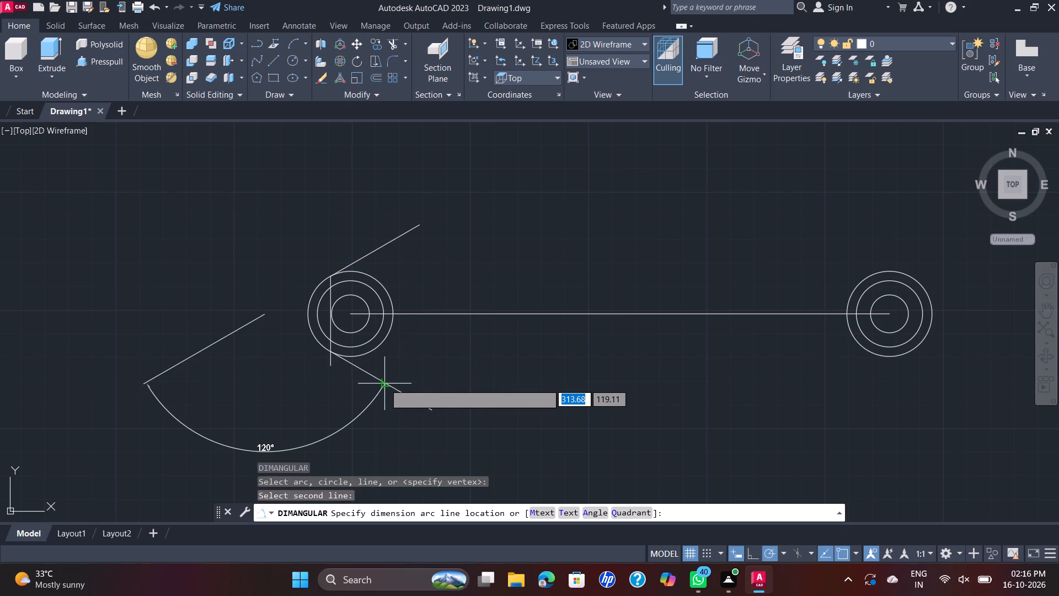
{"action": "scroll", "coordinate": [424, 327], "scroll_direction": "up", "scroll_amount": 2}
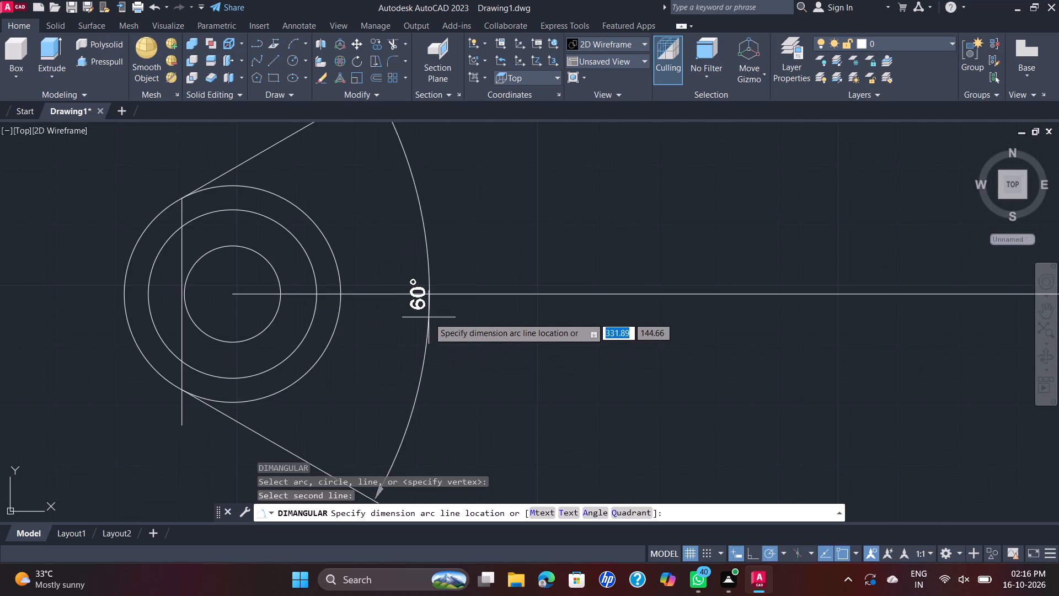
{"action": "scroll", "coordinate": [429, 316], "scroll_direction": "up", "scroll_amount": 1}
{"action": "scroll", "coordinate": [429, 316], "scroll_direction": "down", "scroll_amount": 2}
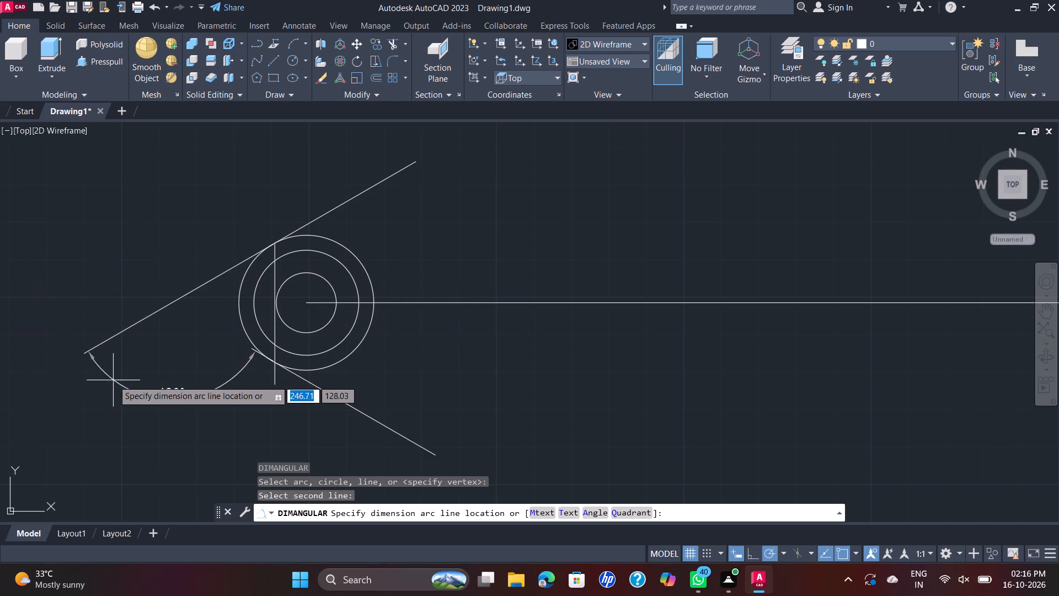
{"action": "left_click", "coordinate": [483, 336]}
Replace the angular dimension's text between the two sloping lines with 80.
{"action": "left_click", "coordinate": [476, 312]}
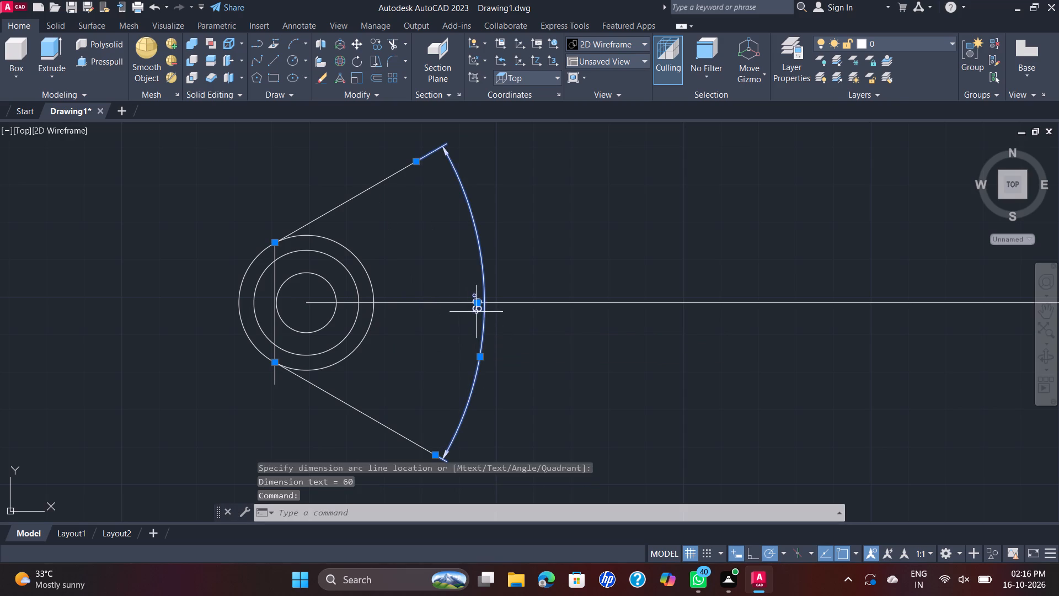
{"action": "double_click", "coordinate": [476, 312]}
{"action": "scroll", "coordinate": [478, 305], "scroll_direction": "up", "scroll_amount": 3}
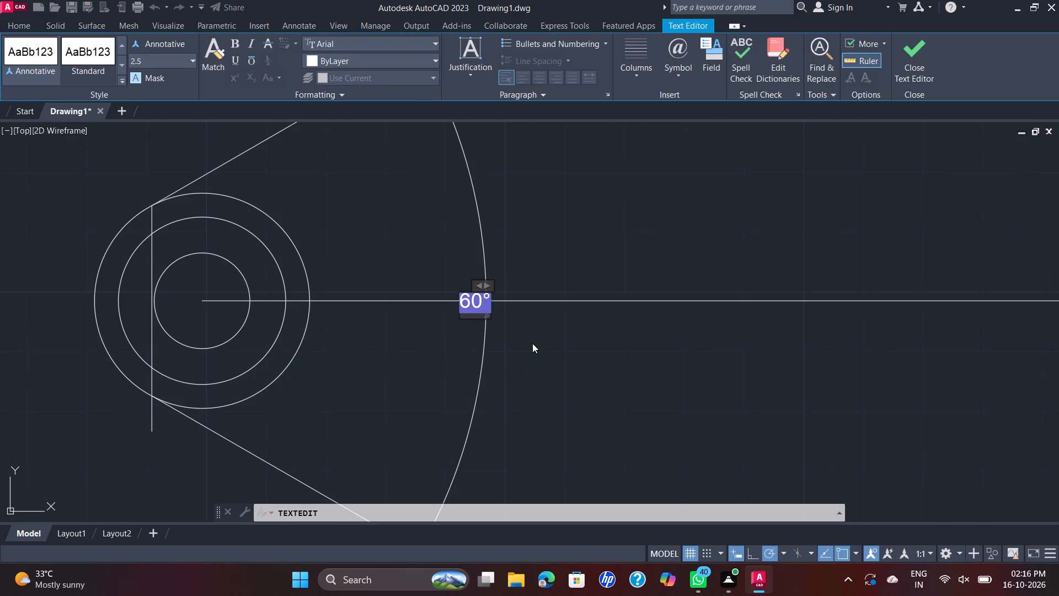
{"action": "type", "text": "80"}
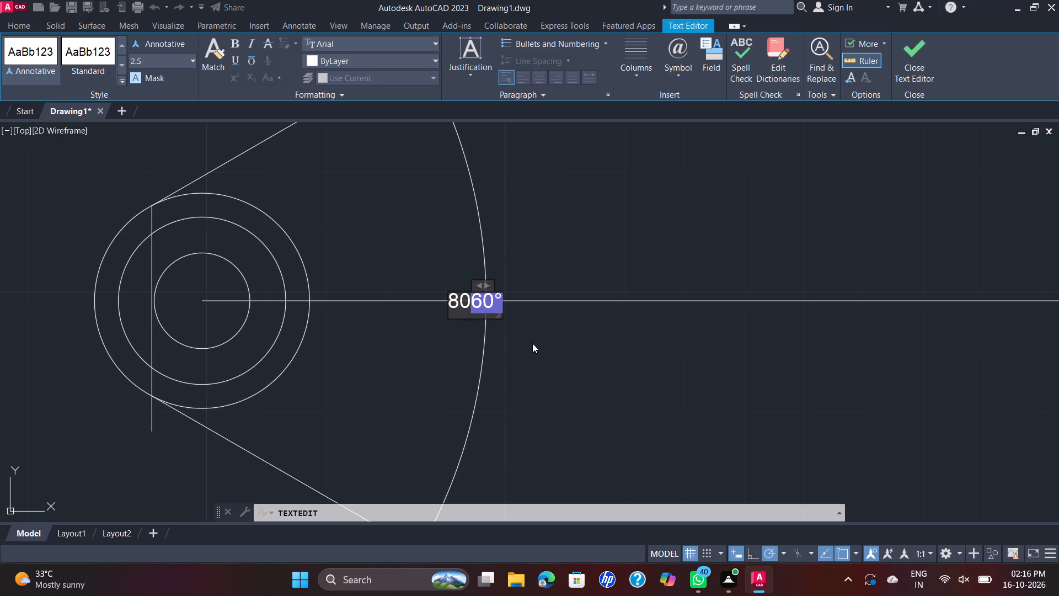
{"action": "key", "text": "Escape"}
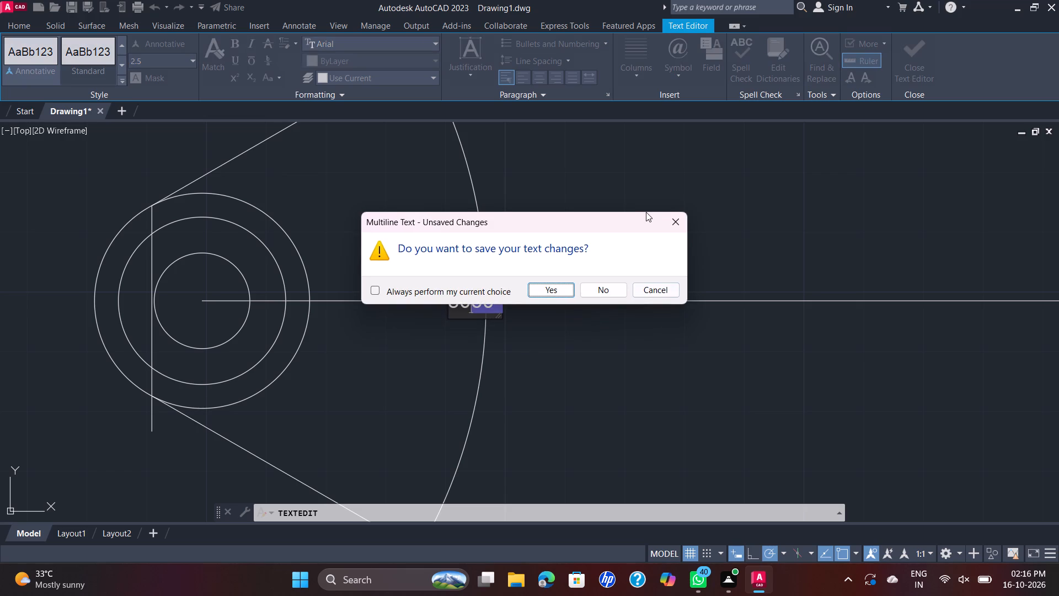
{"action": "left_click", "coordinate": [680, 221]}
{"action": "left_click", "coordinate": [498, 303]}
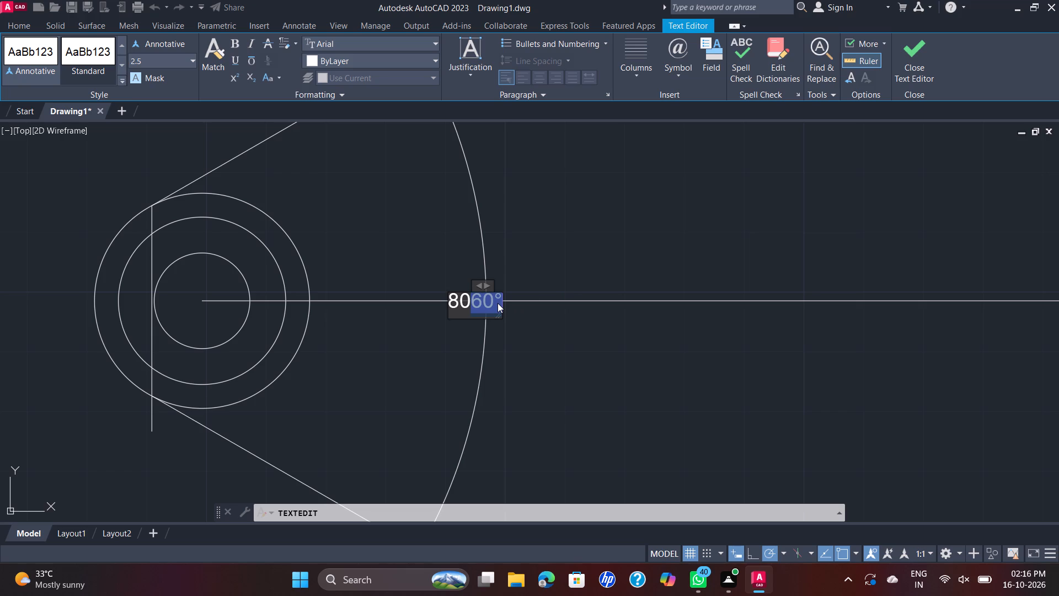
{"action": "key", "text": "BackSpace"}
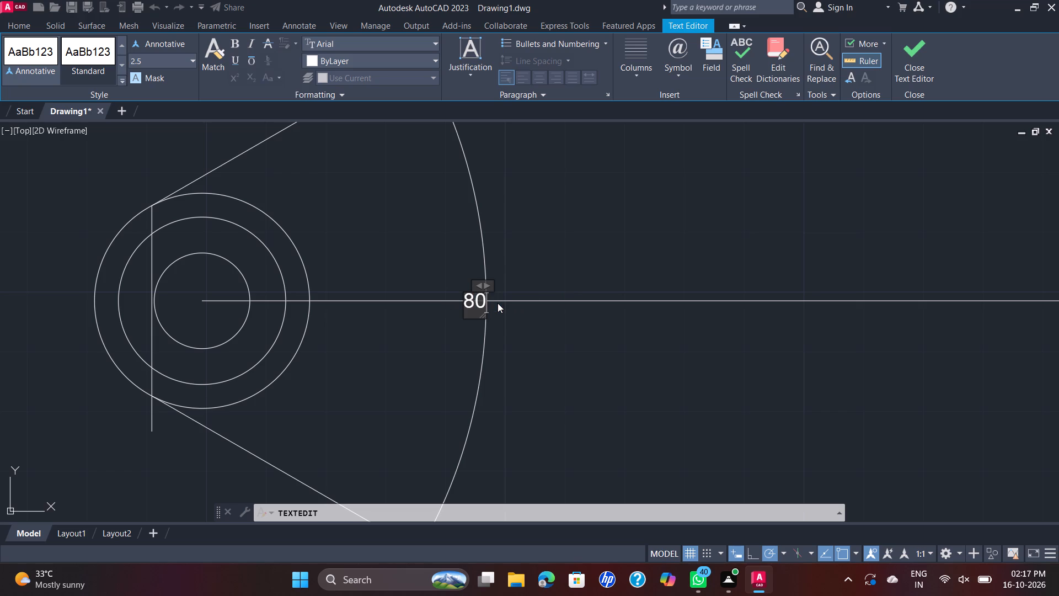
{"action": "key", "text": "Return"}
{"action": "key", "text": "Escape"}
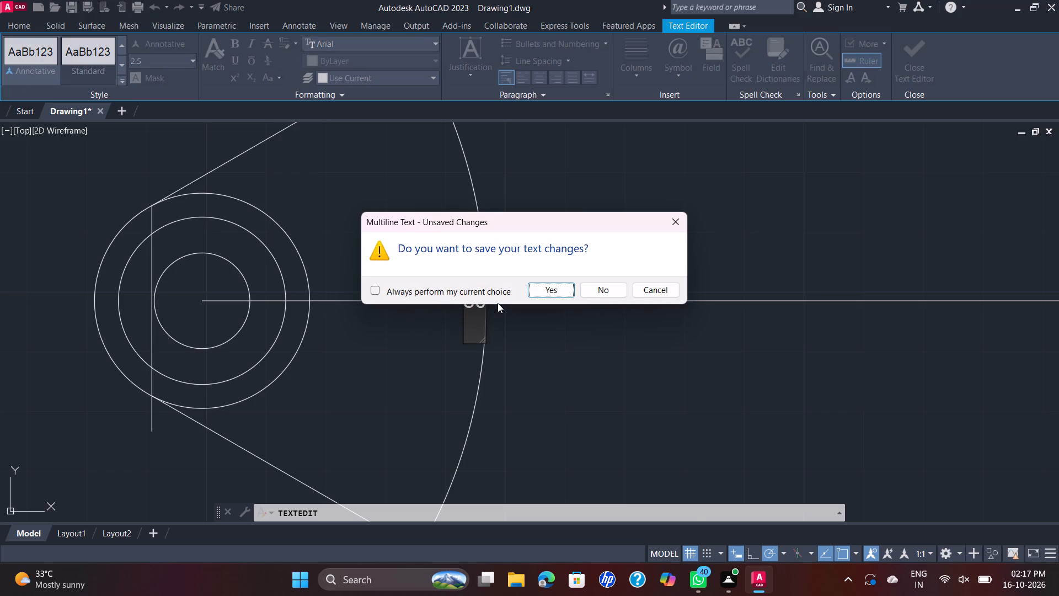
{"action": "left_click", "coordinate": [676, 222]}
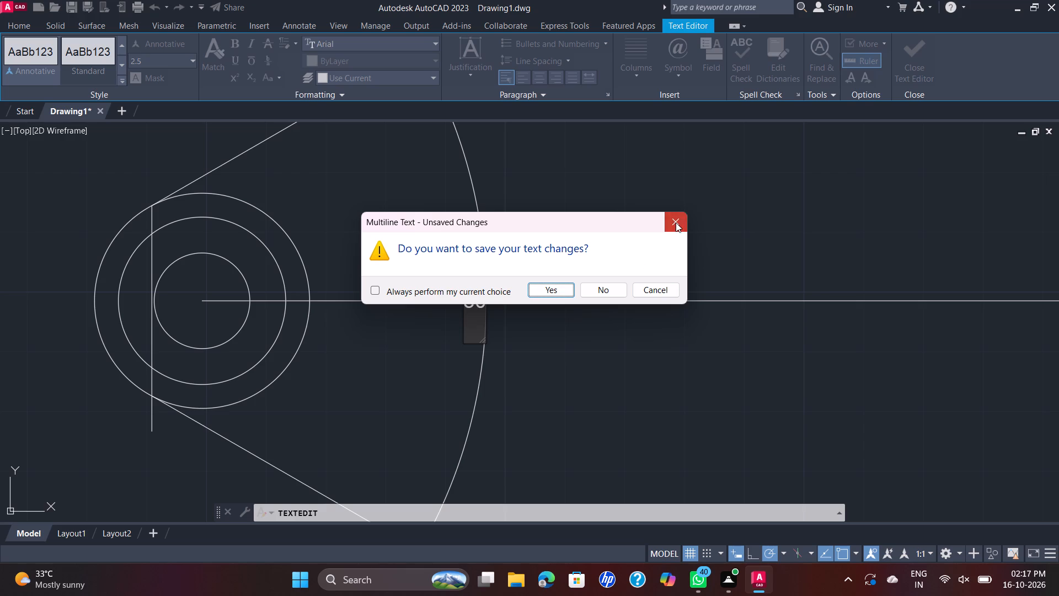
{"action": "key", "text": "BackSpace"}
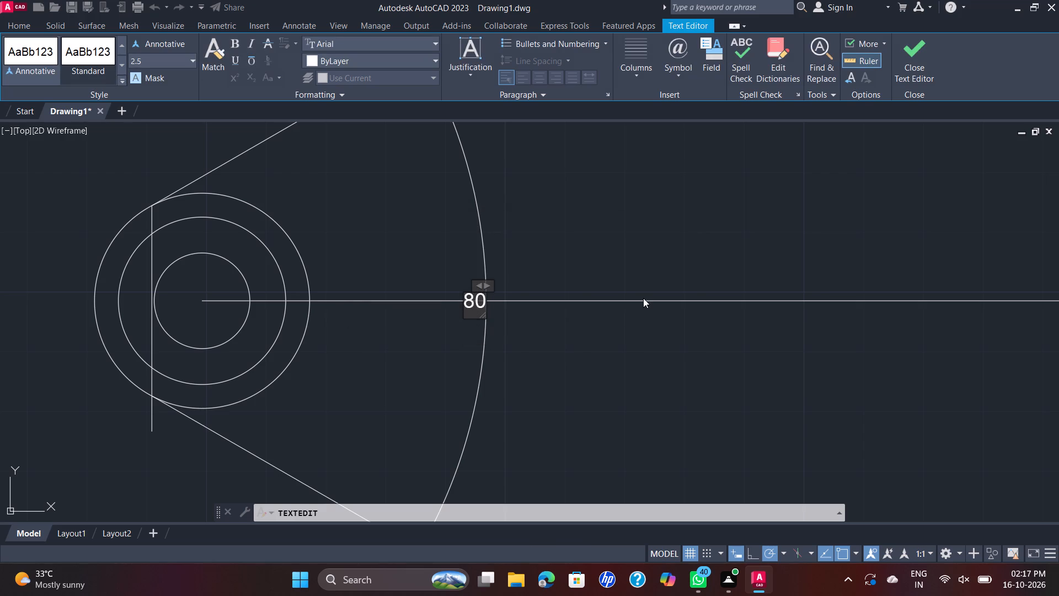
{"action": "left_click", "coordinate": [643, 298]}
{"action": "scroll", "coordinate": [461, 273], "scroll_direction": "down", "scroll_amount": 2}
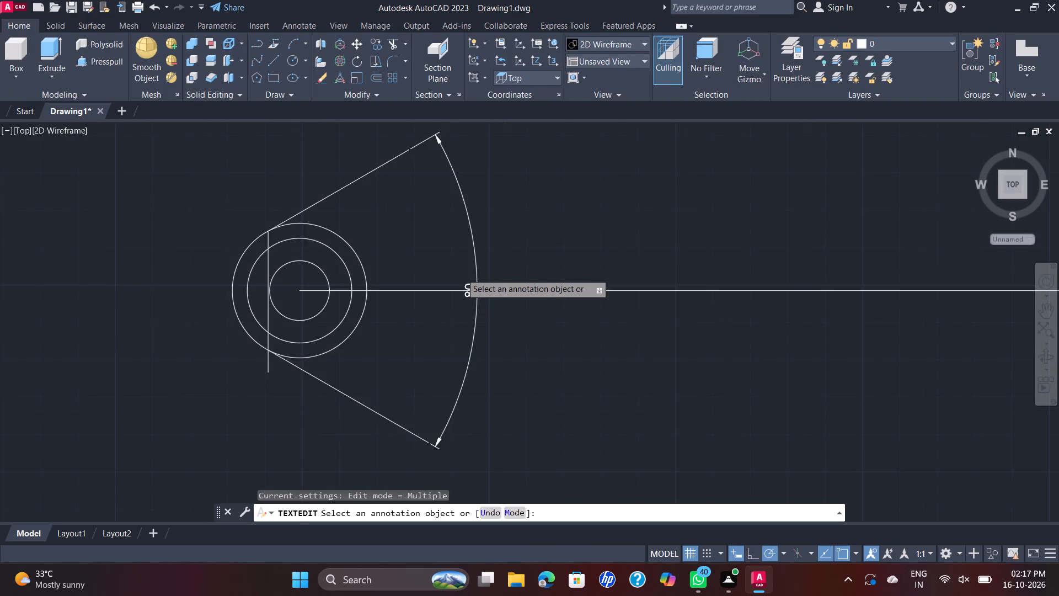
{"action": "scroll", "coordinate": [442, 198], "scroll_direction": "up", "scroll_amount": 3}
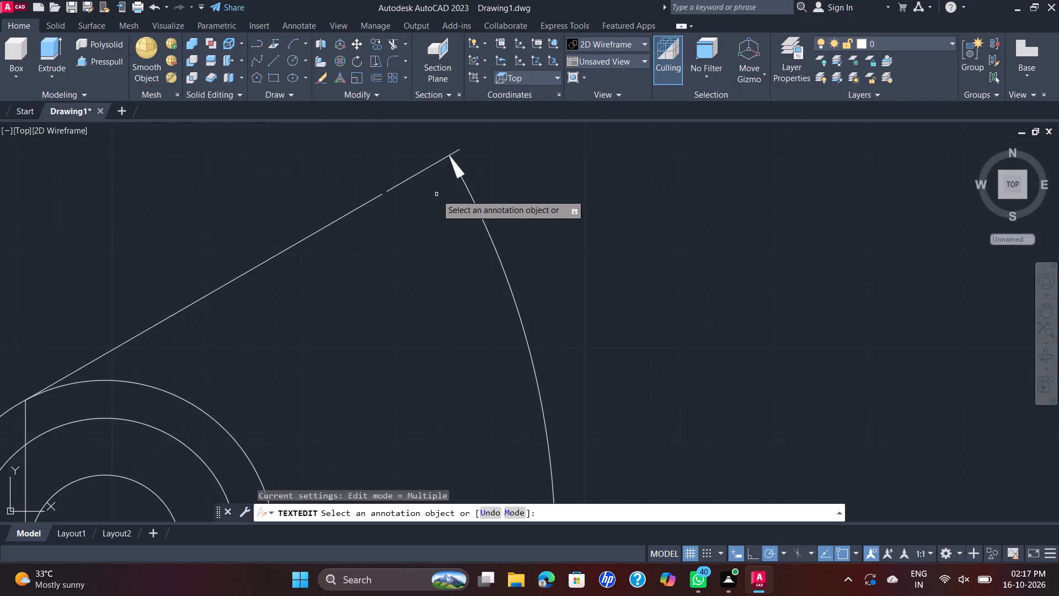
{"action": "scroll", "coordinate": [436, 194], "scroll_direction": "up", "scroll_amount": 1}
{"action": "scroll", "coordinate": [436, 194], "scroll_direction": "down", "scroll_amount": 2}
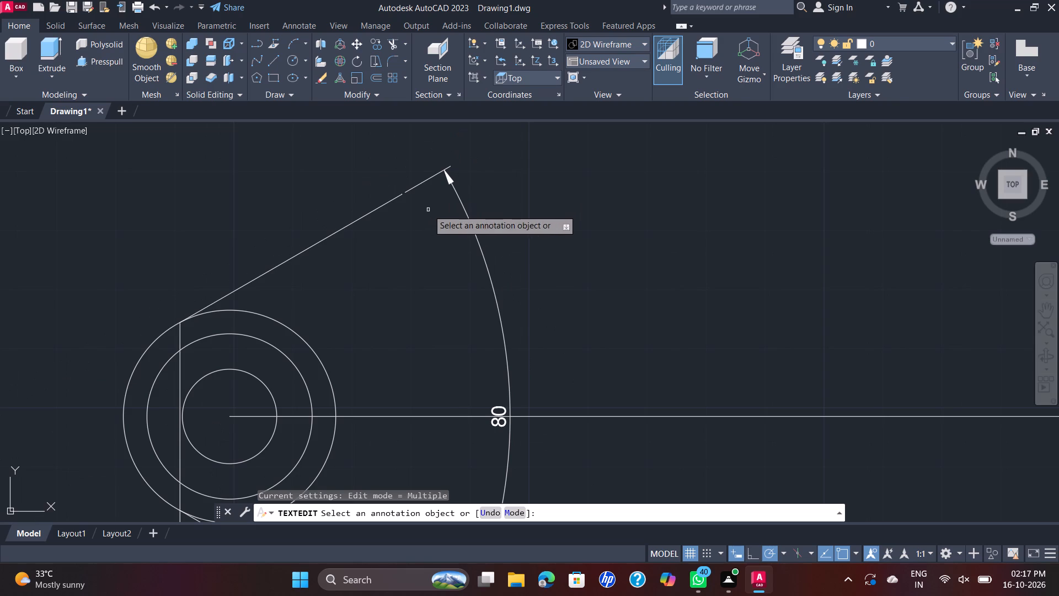
Draw a line from the upper part of the right-hand outer circle, sloping up toward the left-hand circles.
{"action": "scroll", "coordinate": [461, 212], "scroll_direction": "down", "scroll_amount": 2}
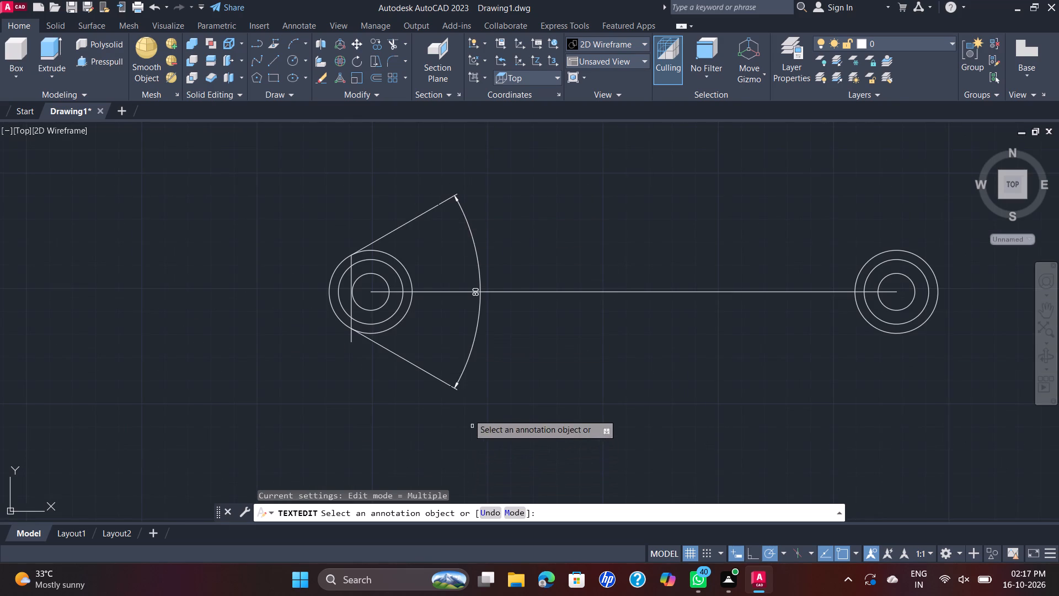
{"action": "scroll", "coordinate": [464, 394], "scroll_direction": "up", "scroll_amount": 1}
{"action": "scroll", "coordinate": [477, 333], "scroll_direction": "down", "scroll_amount": 2}
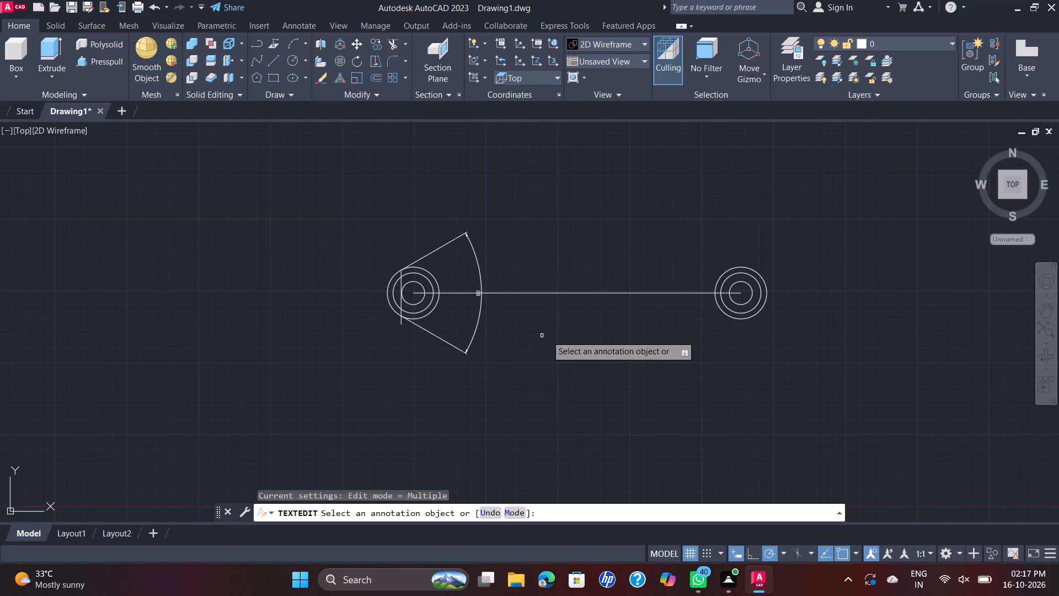
{"action": "middle_click_drag", "start_coordinate": [567, 331], "coordinate": [536, 339]}
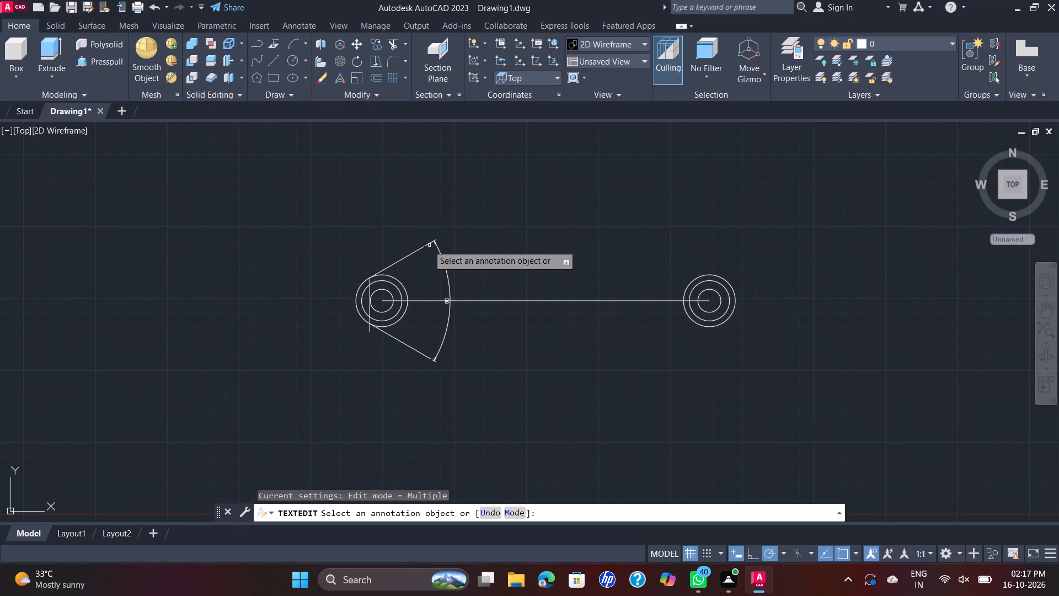
{"action": "left_click", "coordinate": [420, 251]}
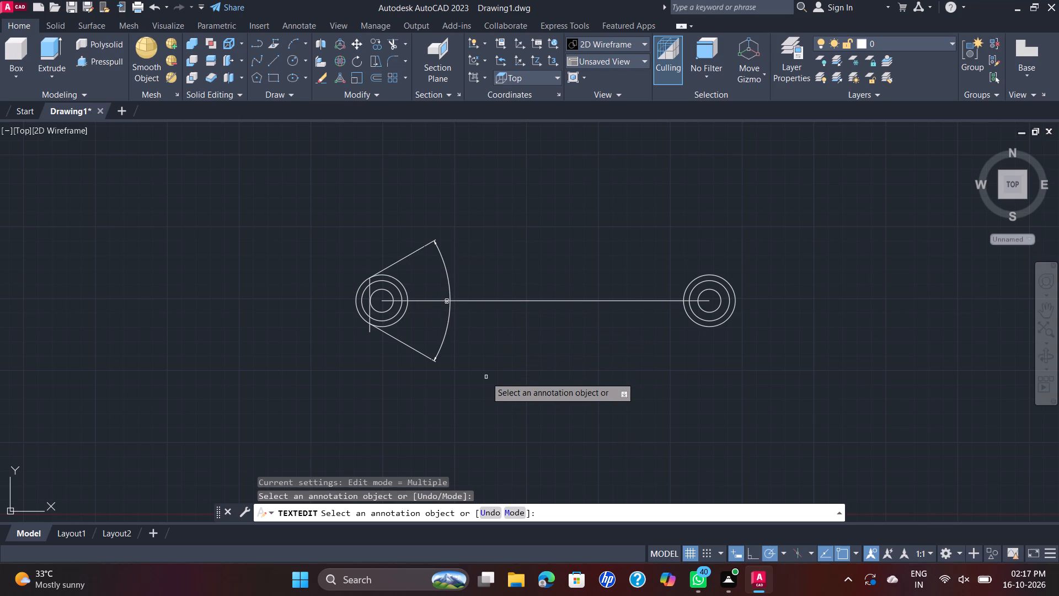
{"action": "key", "text": "Escape"}
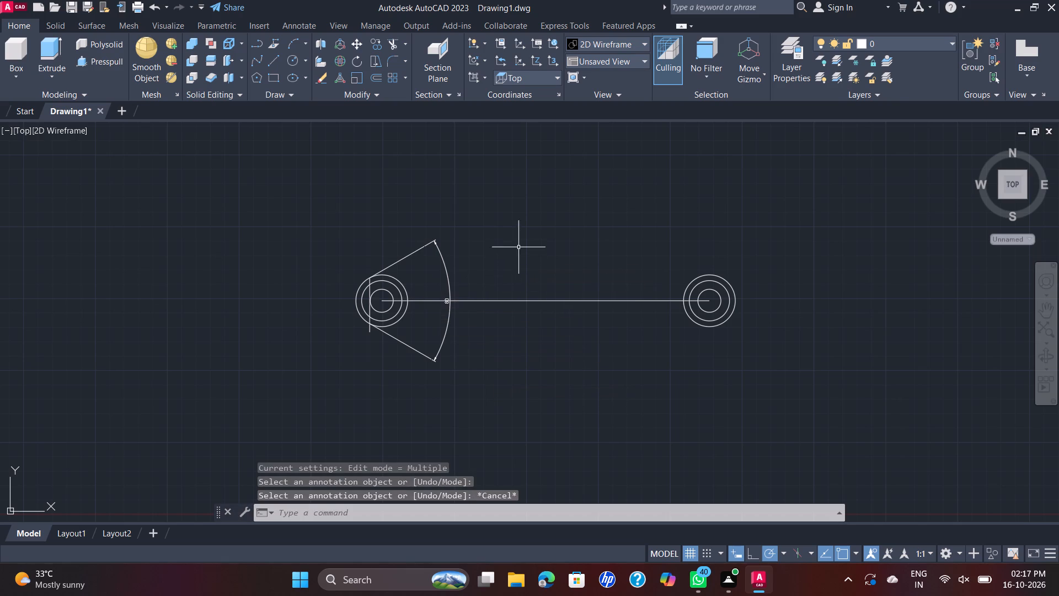
{"action": "key", "text": "l"}
{"action": "key", "text": "Return"}
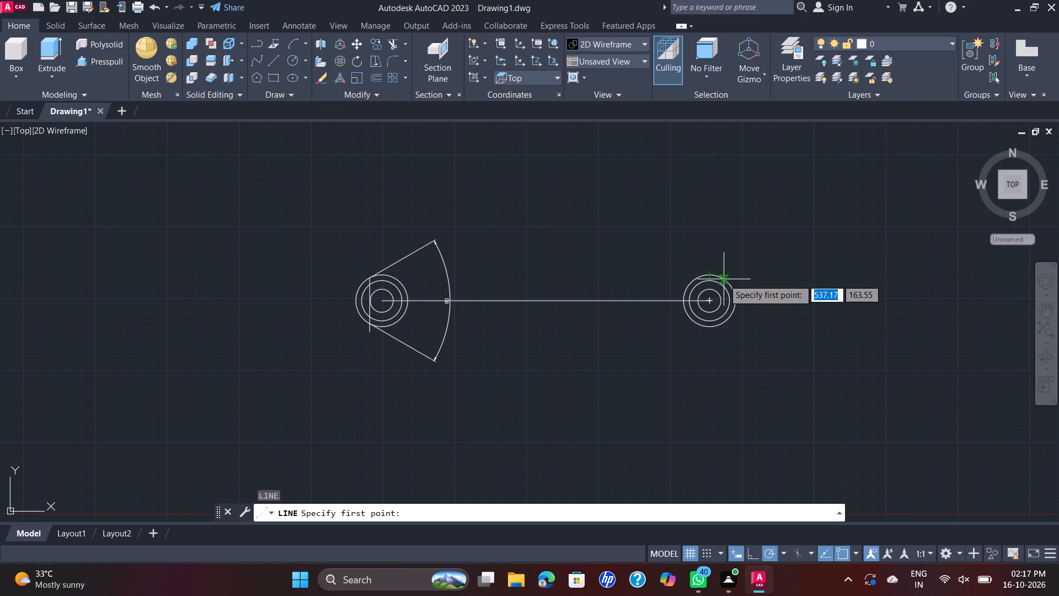
{"action": "left_click", "coordinate": [724, 279]}
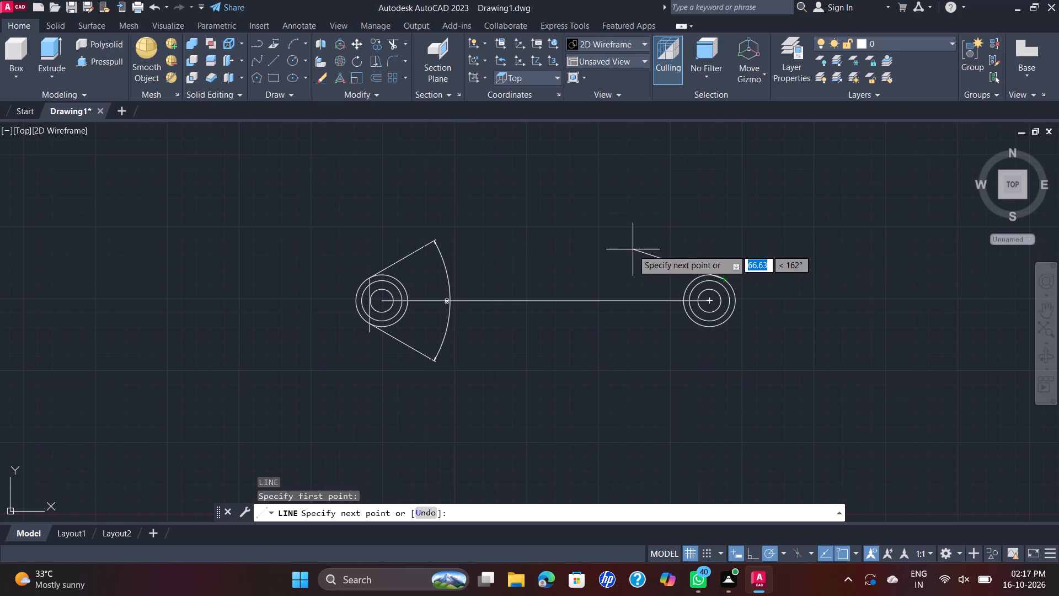
{"action": "left_click", "coordinate": [637, 222]}
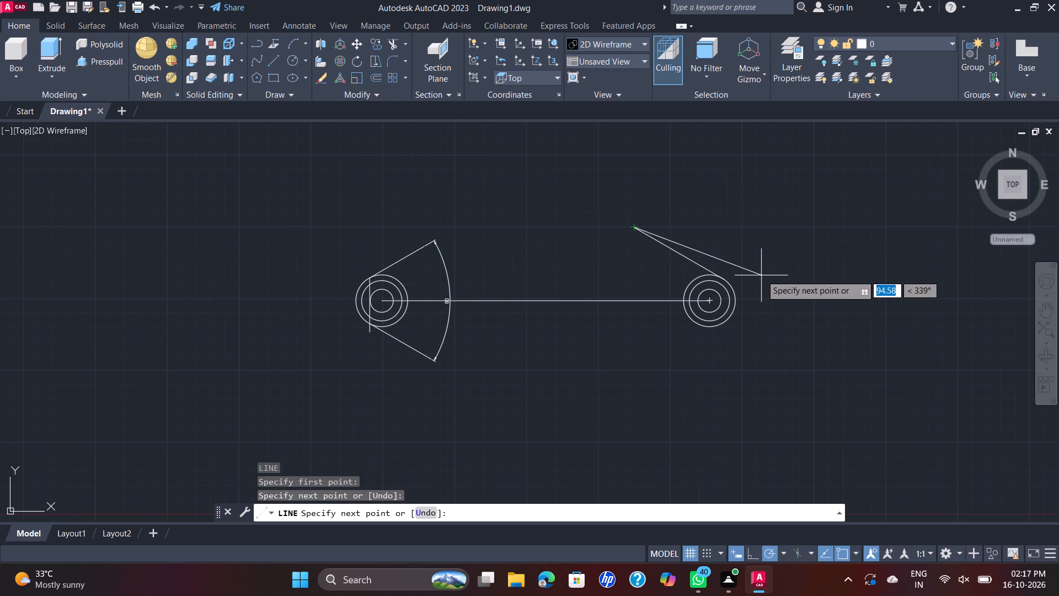
{"action": "key", "text": "grave"}
{"action": "key", "text": "Escape"}
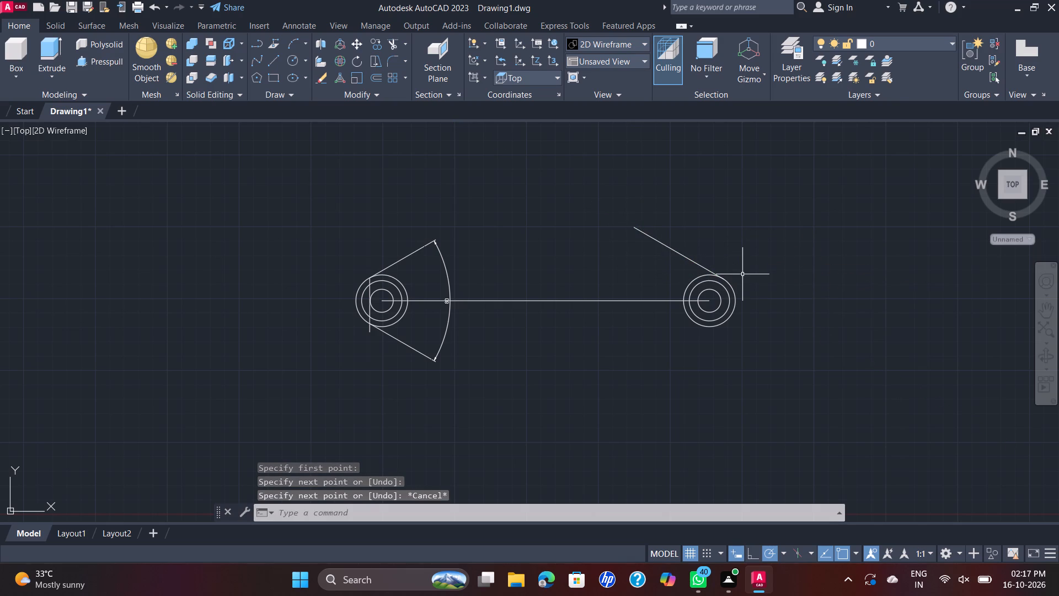
Draw a near-vertical line about 44 mm long from that sloping line's start point down past the lower edge of the right-hand outer circle.
{"action": "key", "text": "space"}
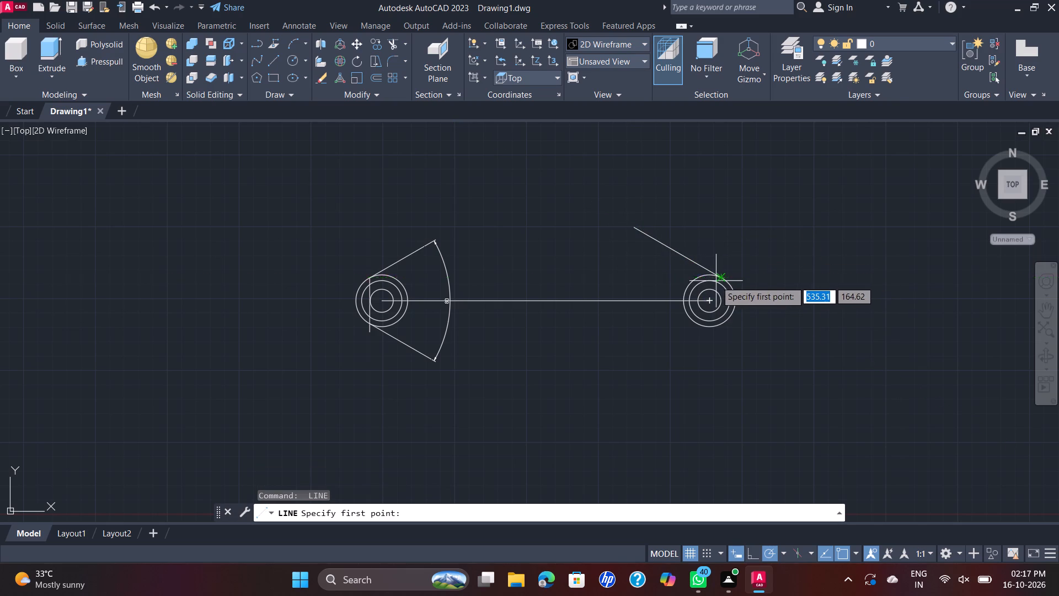
{"action": "left_click", "coordinate": [723, 279]}
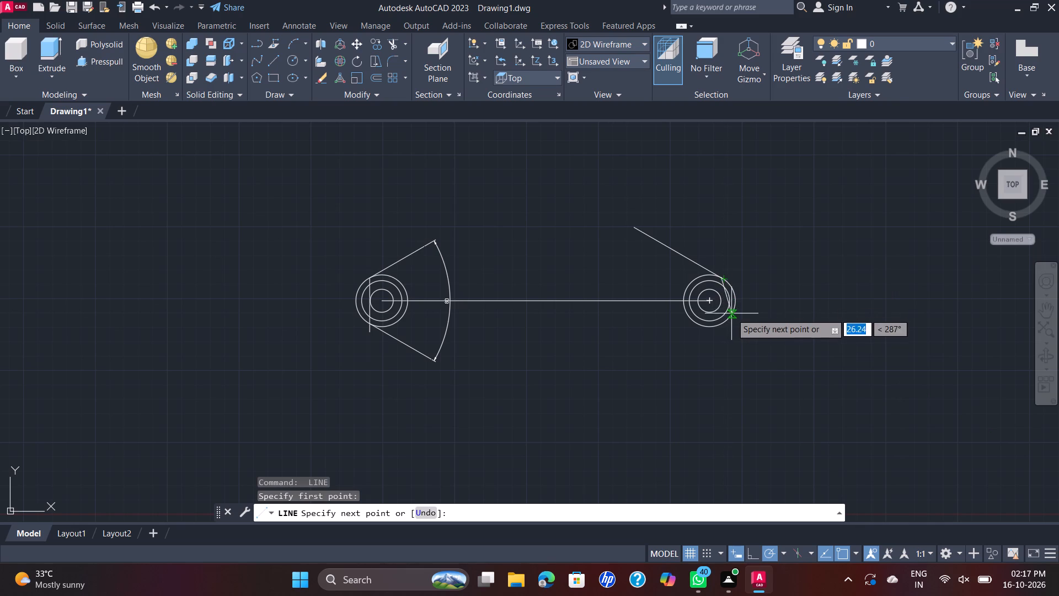
{"action": "left_click", "coordinate": [728, 343]}
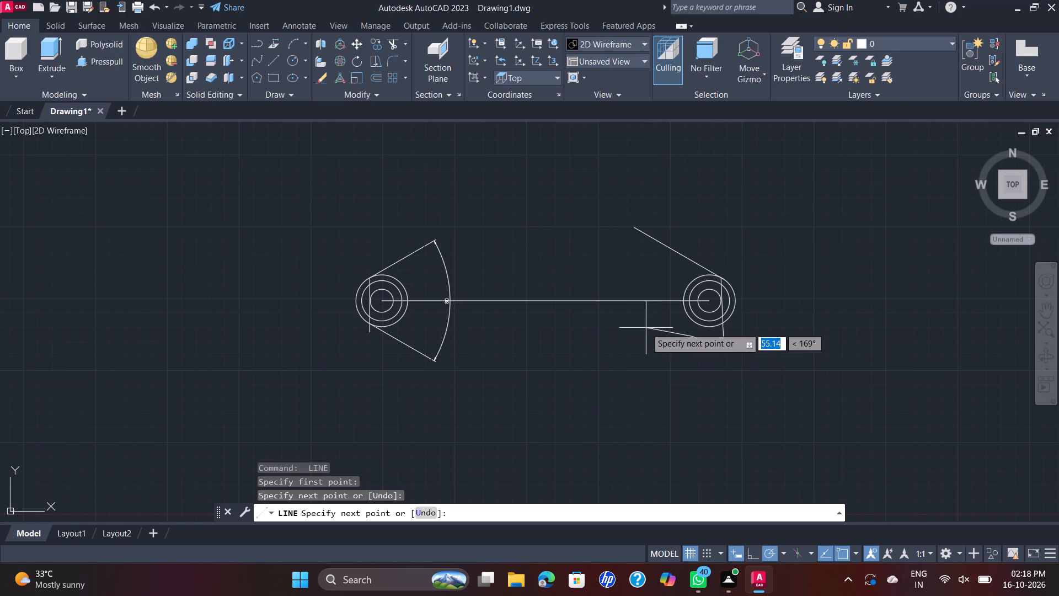
{"action": "key", "text": "Escape"}
Draw a line at about 230° from where the near-vertical line meets the lower part of the right-hand outer circle.
{"action": "key", "text": "space"}
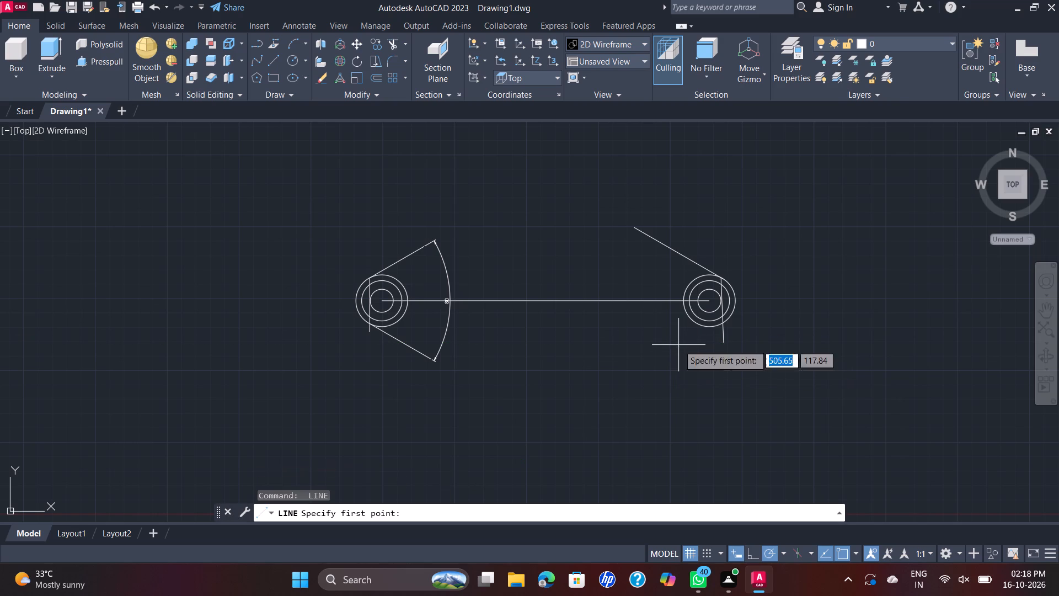
{"action": "left_click", "coordinate": [719, 322]}
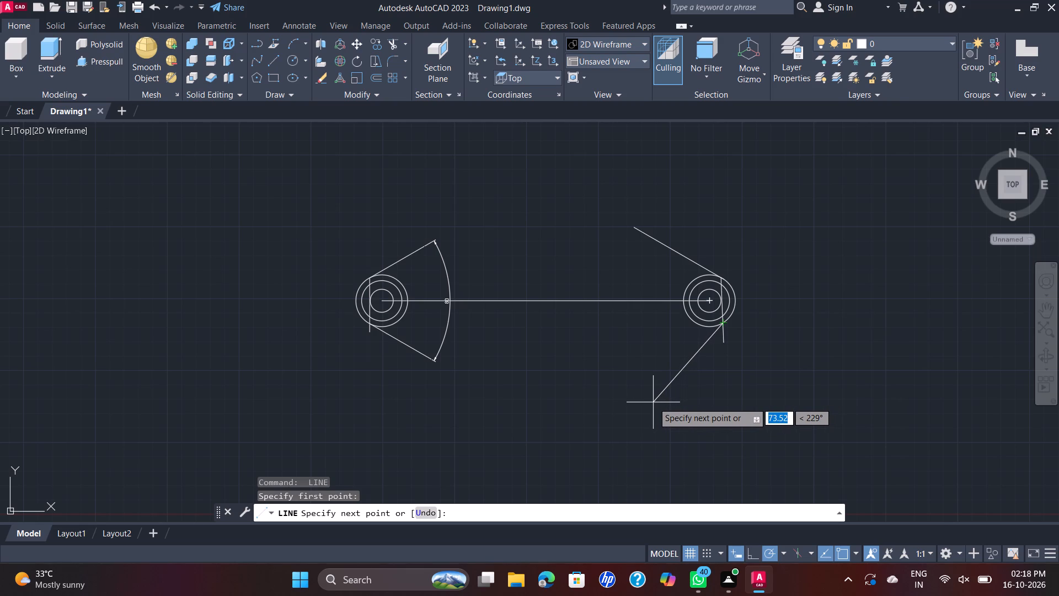
{"action": "left_click", "coordinate": [654, 406]}
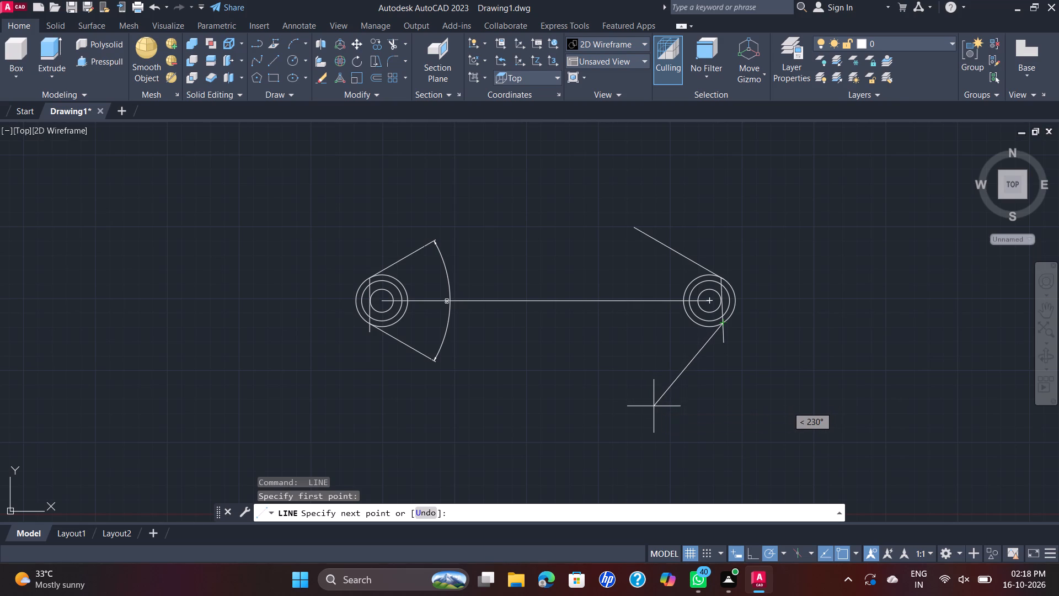
{"action": "key", "text": "Escape"}
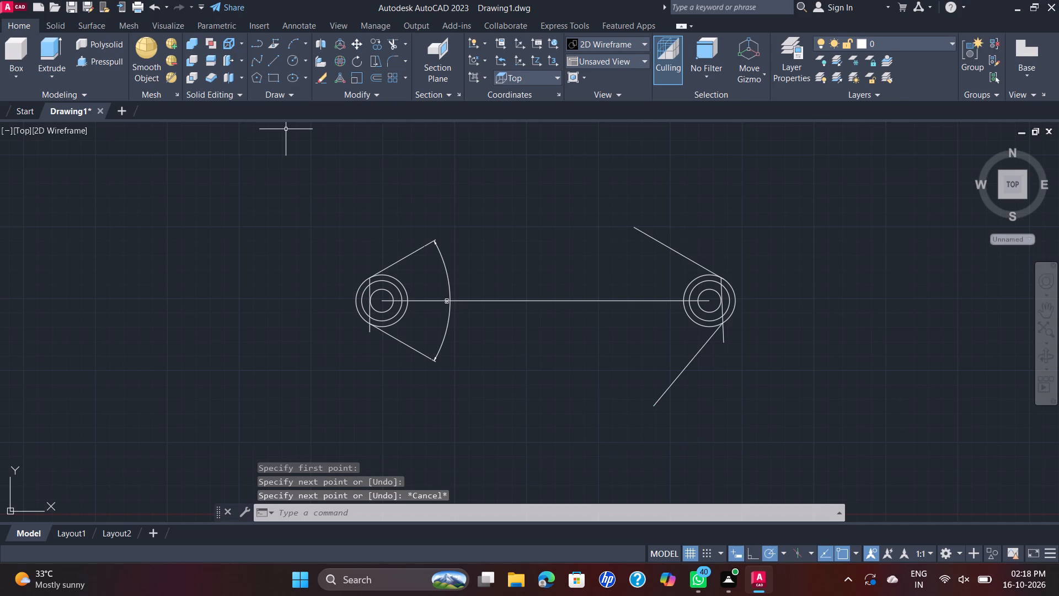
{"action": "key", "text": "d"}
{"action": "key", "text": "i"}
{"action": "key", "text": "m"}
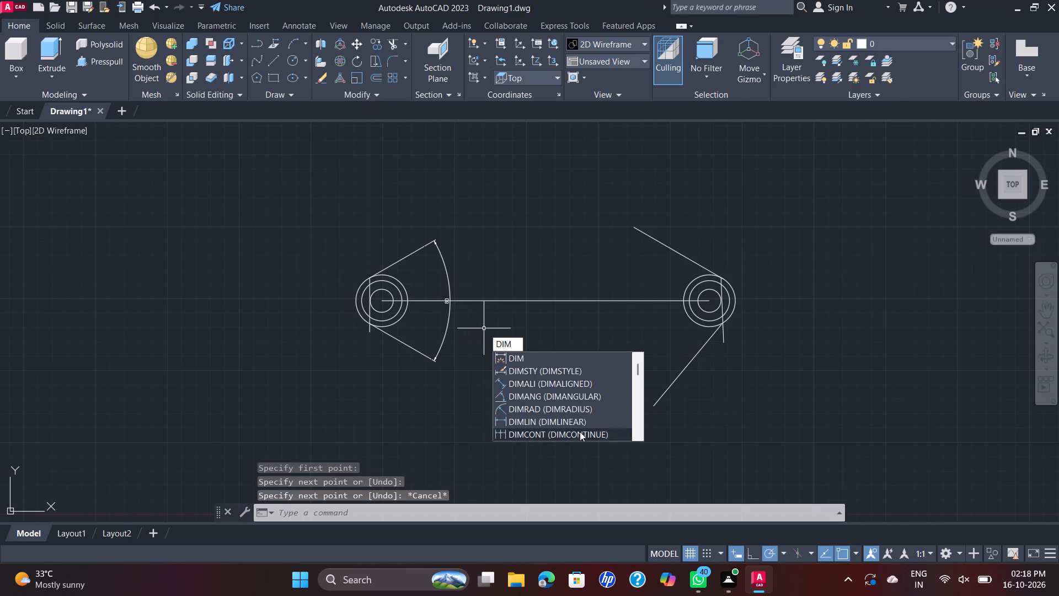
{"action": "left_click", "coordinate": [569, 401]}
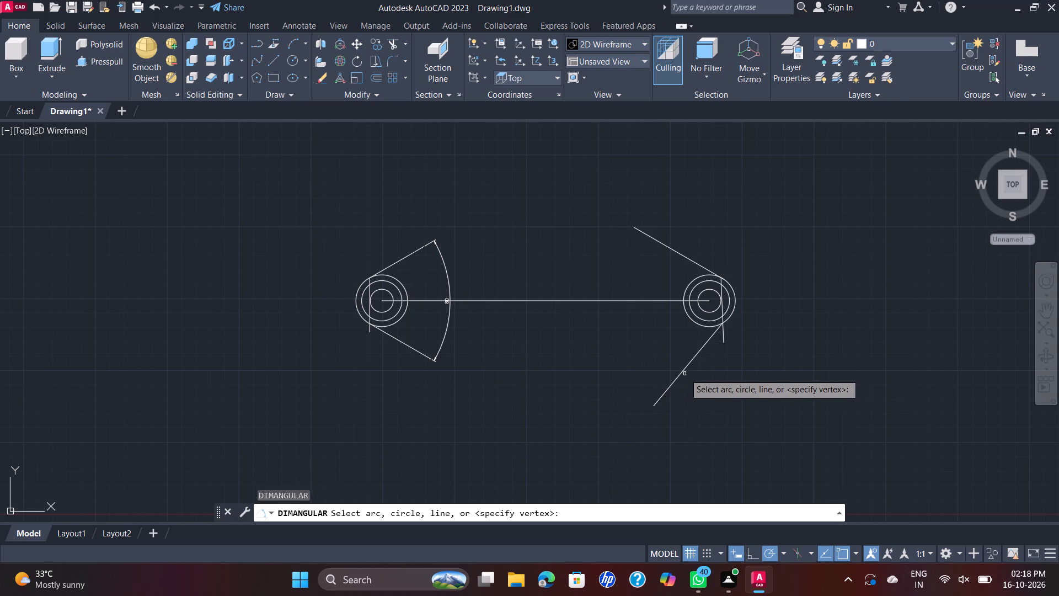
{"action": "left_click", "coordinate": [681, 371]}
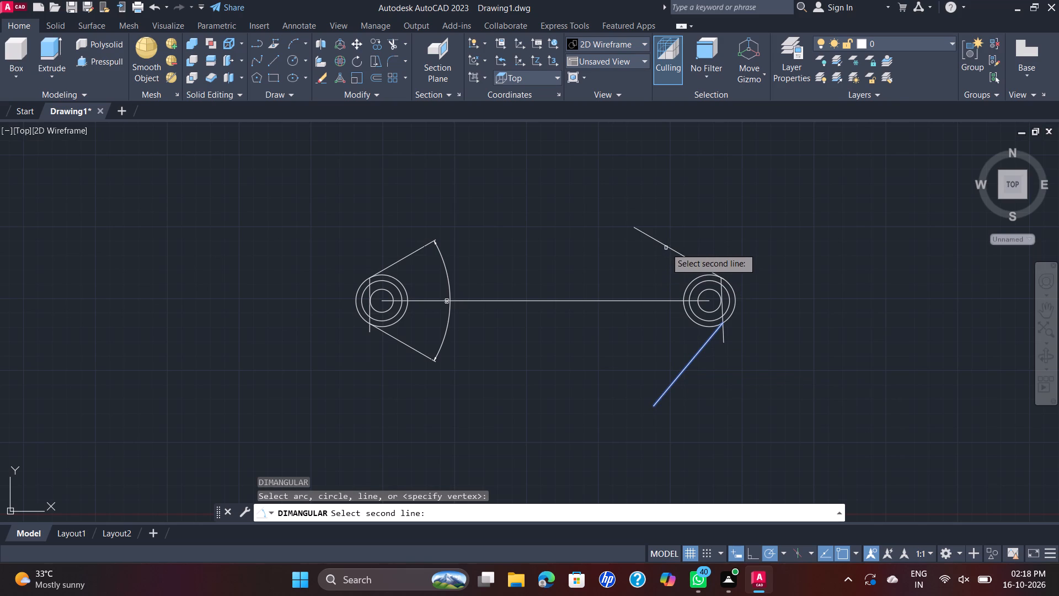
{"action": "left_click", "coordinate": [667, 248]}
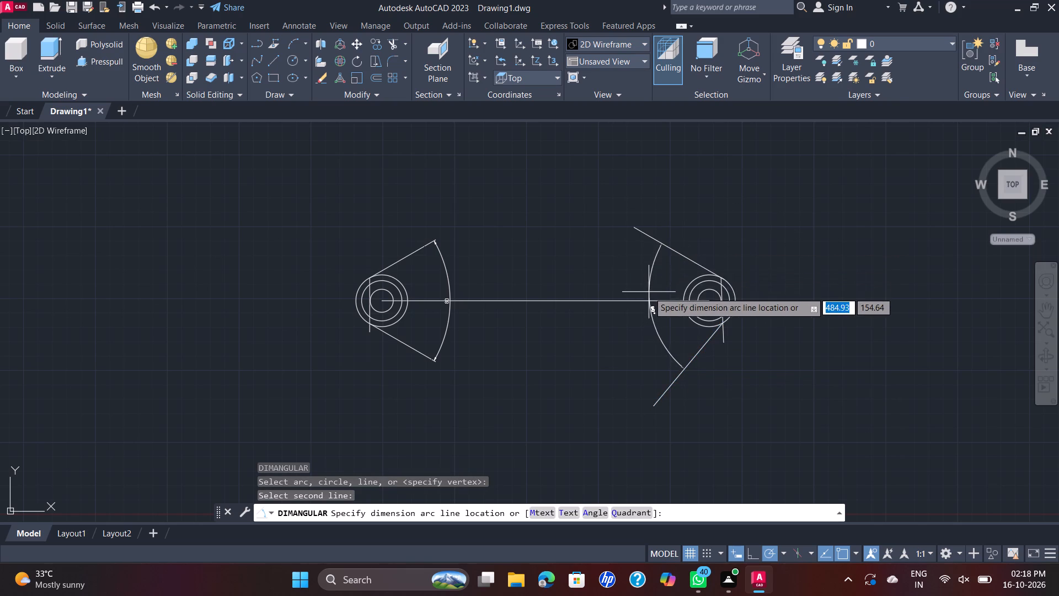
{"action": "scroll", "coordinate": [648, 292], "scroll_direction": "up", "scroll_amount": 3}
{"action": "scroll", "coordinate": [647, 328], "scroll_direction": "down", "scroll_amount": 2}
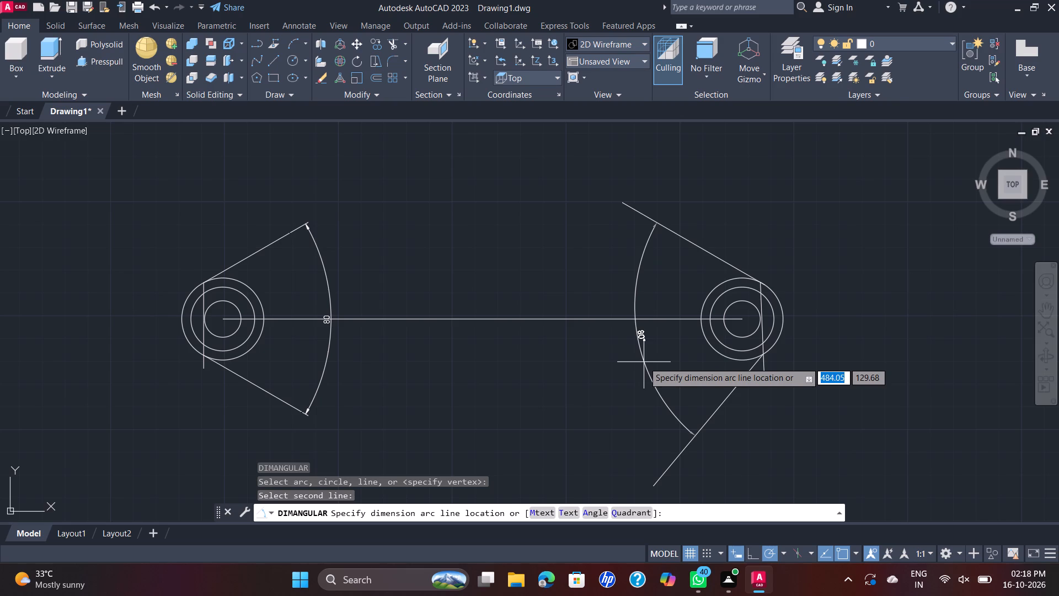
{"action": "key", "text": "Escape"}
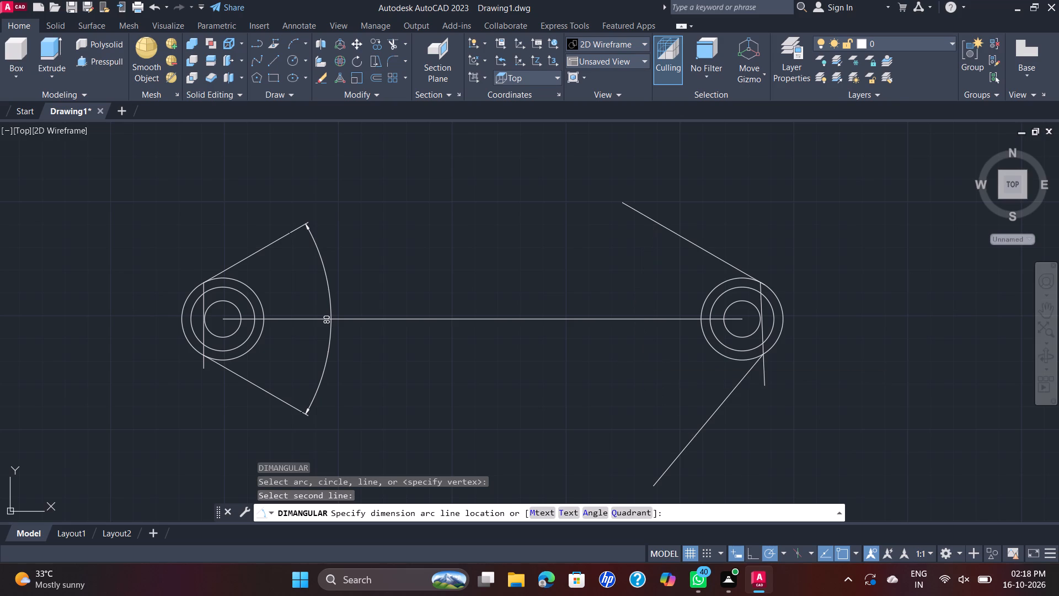
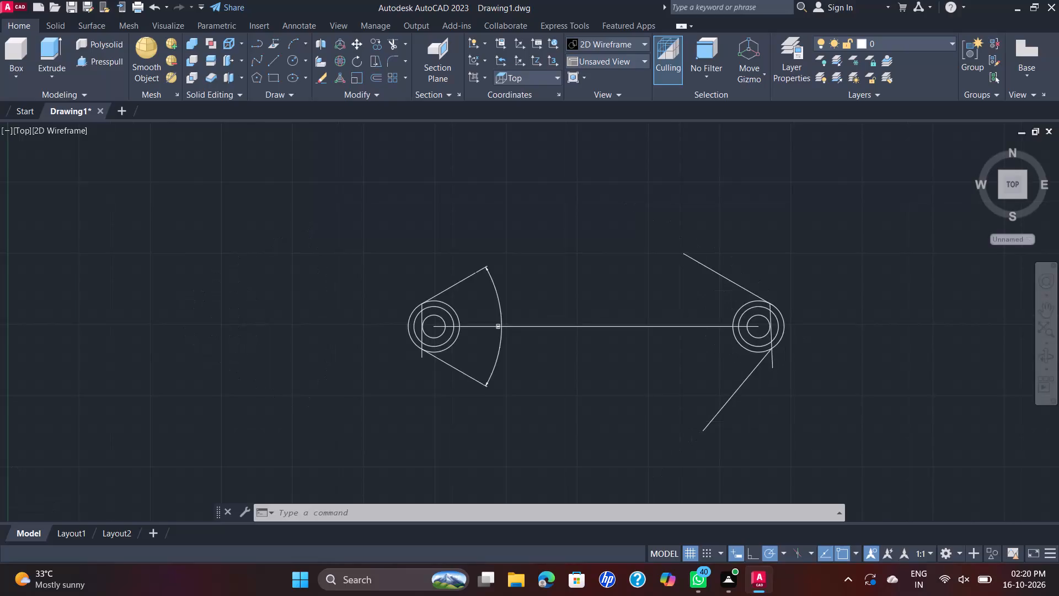
Draw a rectangle 92 mm wide and 190 mm high in the empty area beside the right-hand circles.
{"action": "middle_click_drag", "start_coordinate": [814, 335], "coordinate": [802, 335]}
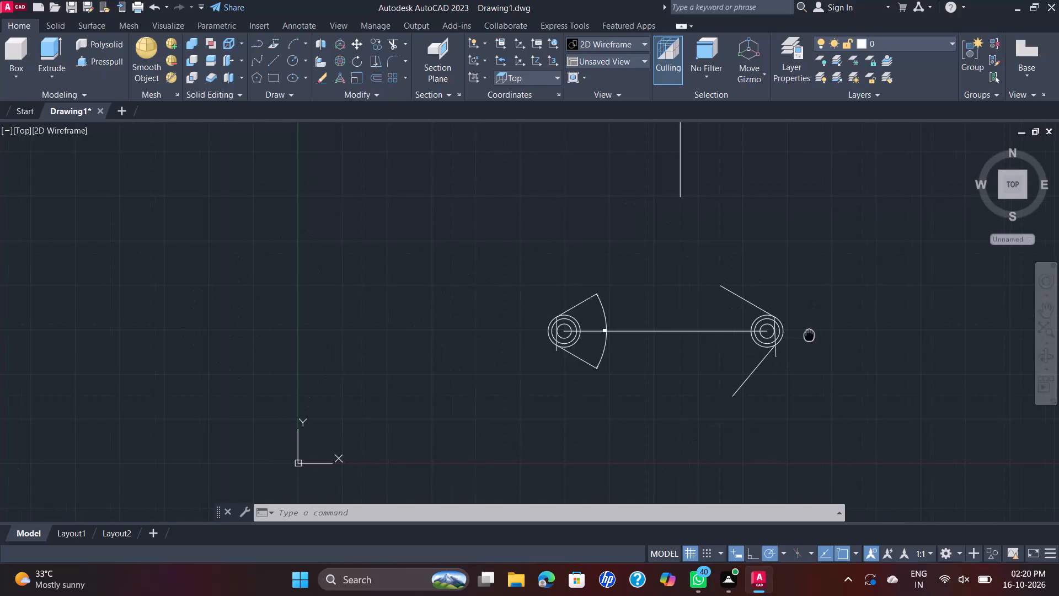
{"action": "middle_click_drag", "start_coordinate": [802, 335], "coordinate": [674, 341]}
{"action": "scroll", "coordinate": [683, 339], "scroll_direction": "up", "scroll_amount": 1}
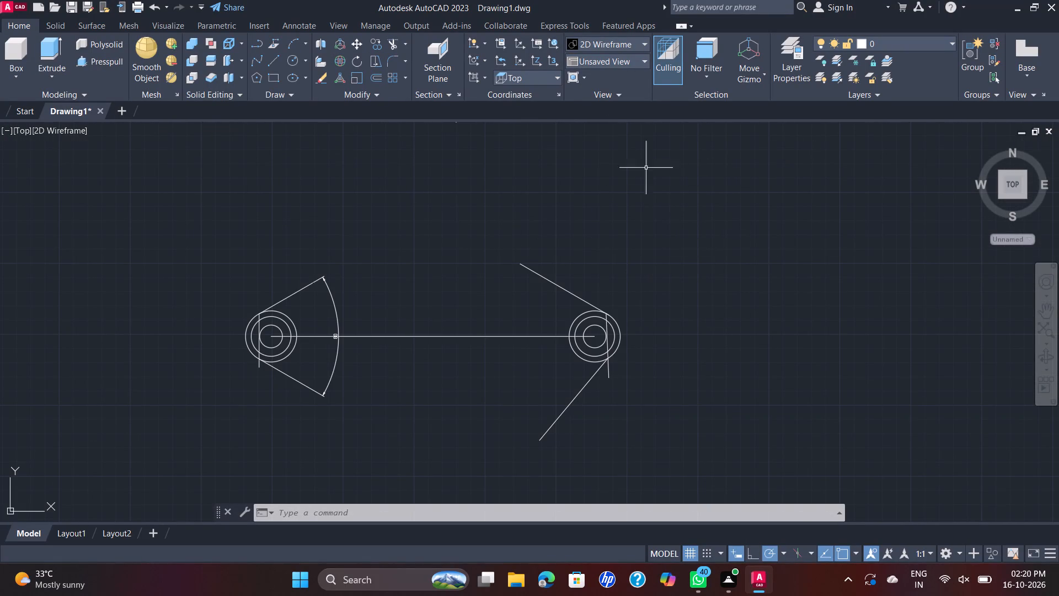
{"action": "left_click", "coordinate": [272, 79]}
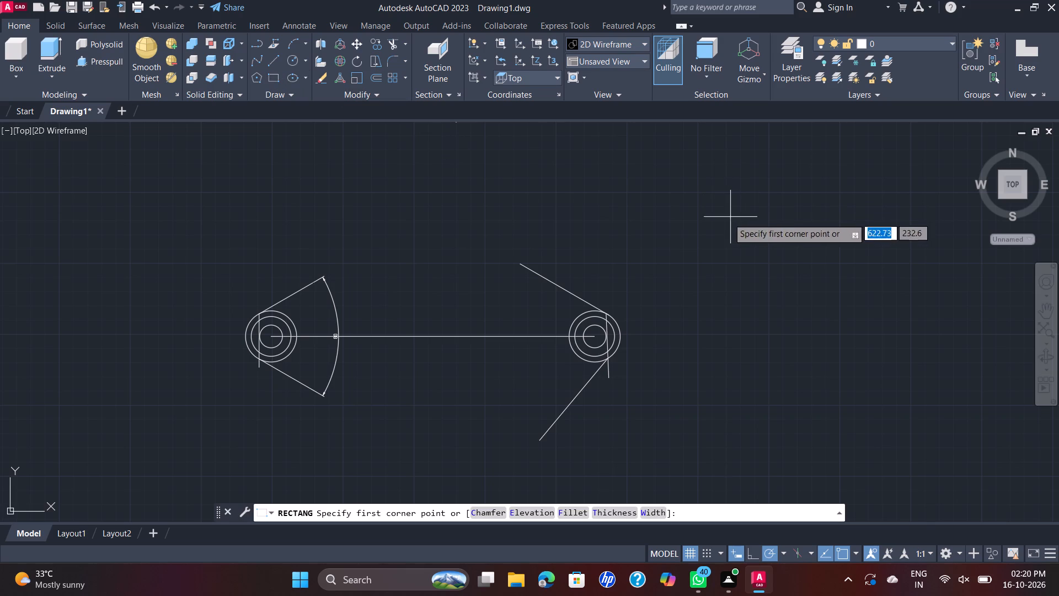
{"action": "left_click", "coordinate": [710, 270]}
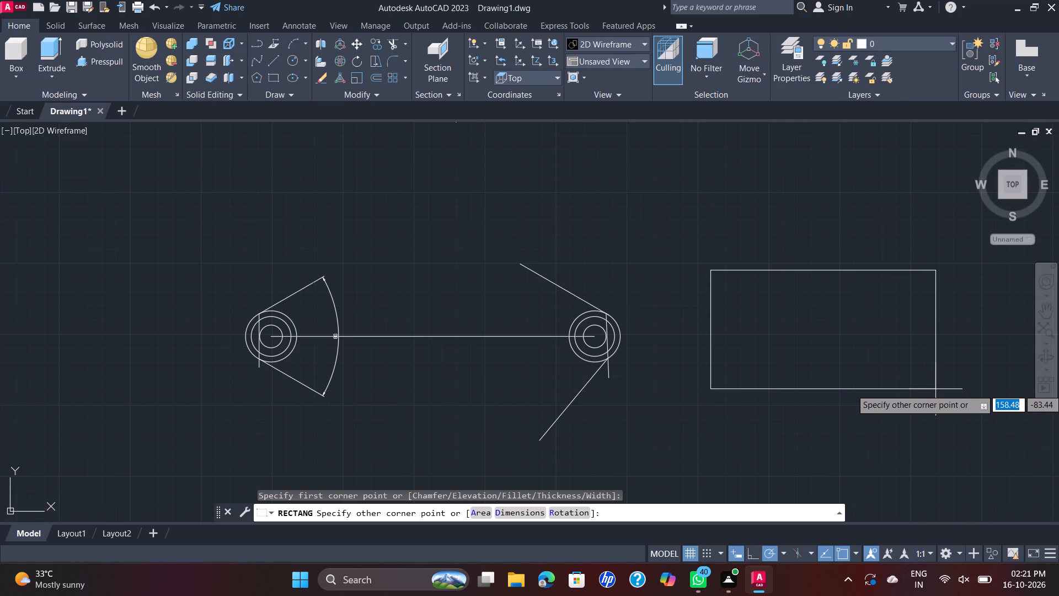
{"action": "key", "text": "9"}
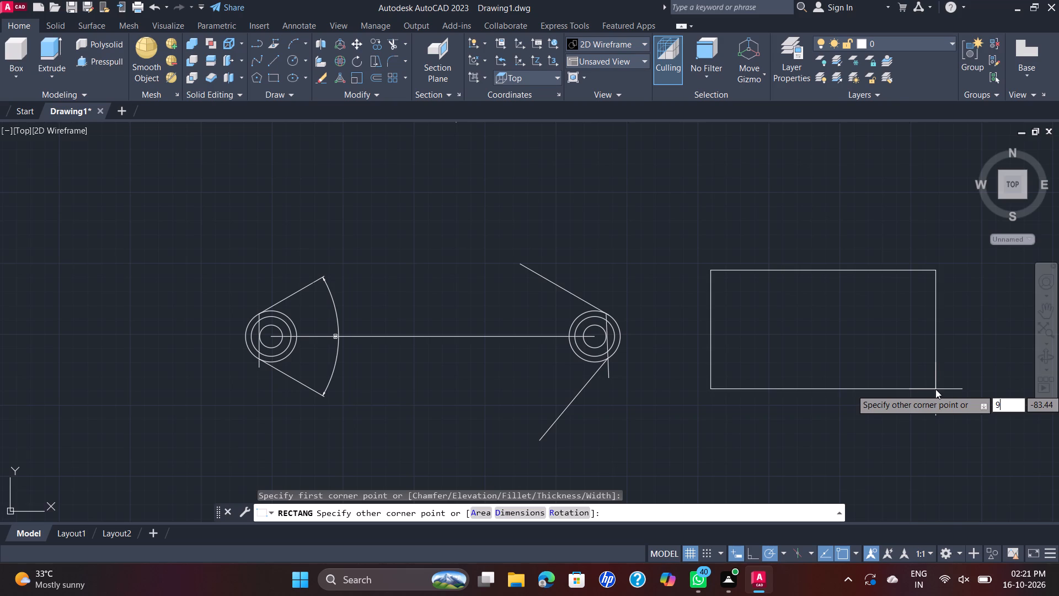
{"action": "key", "text": "2"}
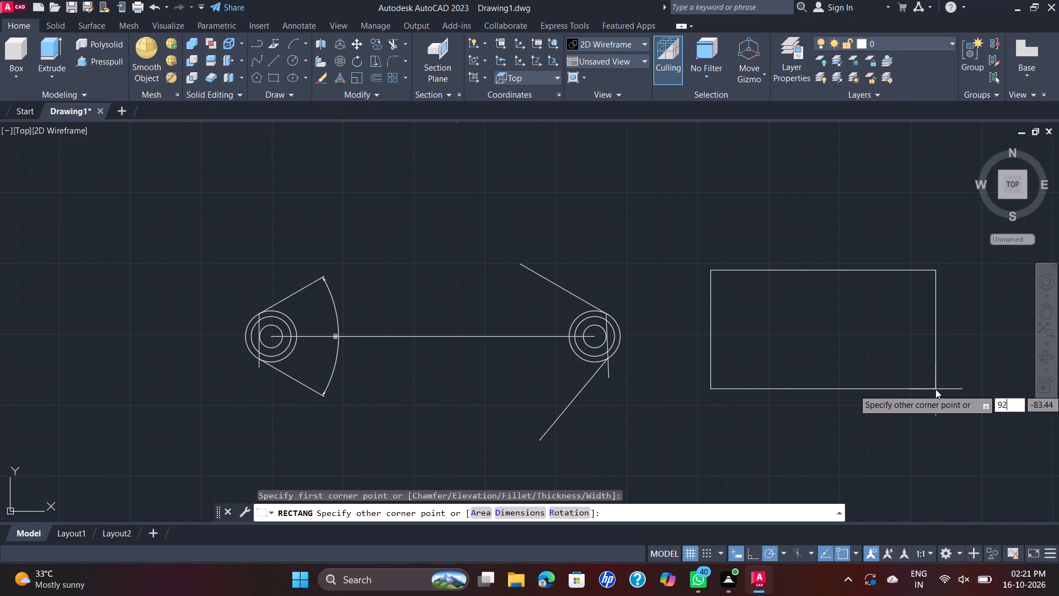
{"action": "key", "text": "Tab"}
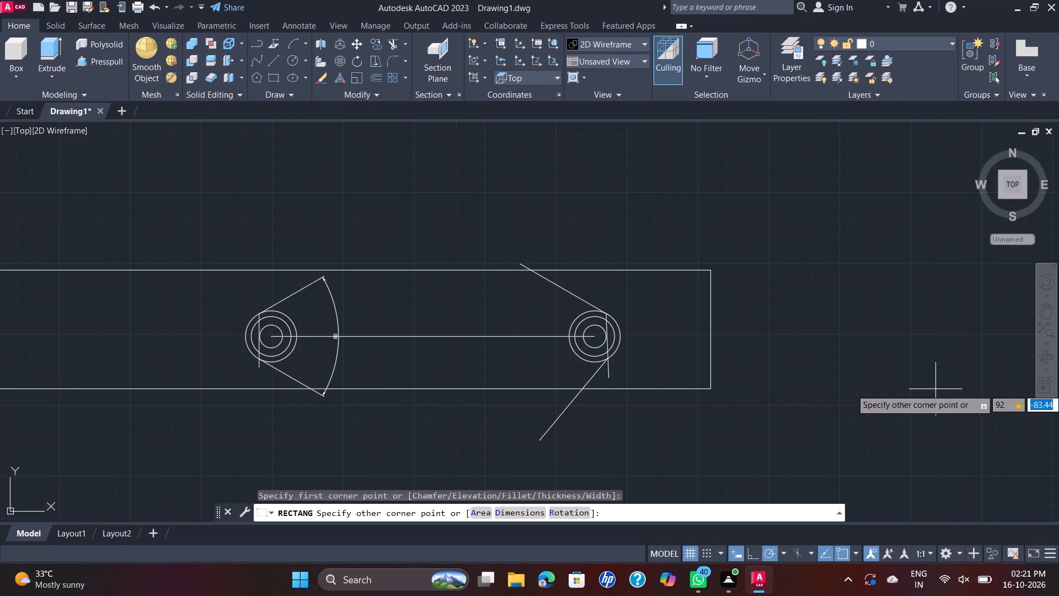
{"action": "scroll", "coordinate": [767, 315], "scroll_direction": "down", "scroll_amount": 4}
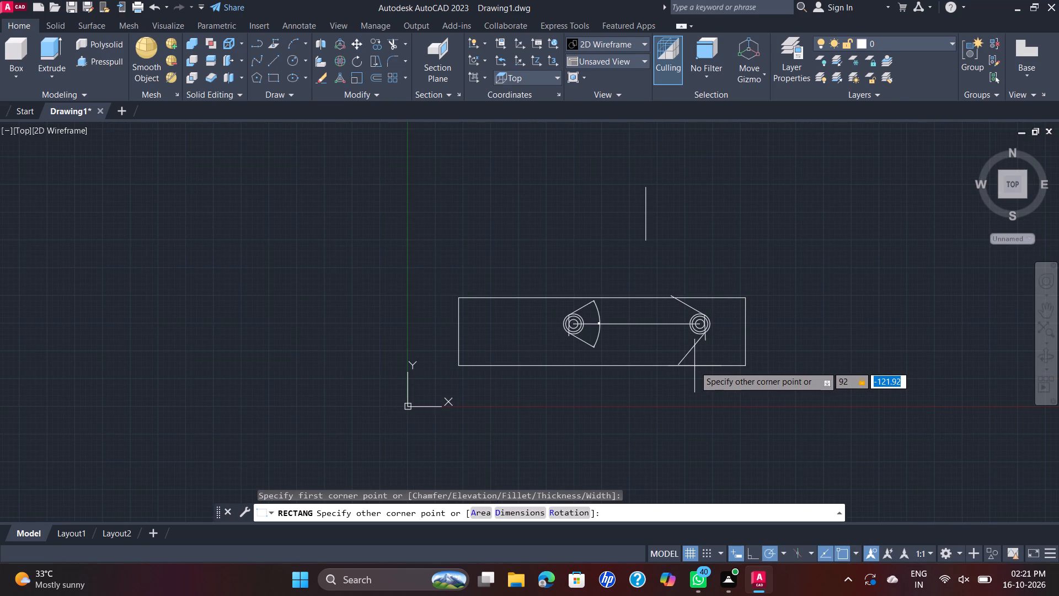
{"action": "type", "text": "120"}
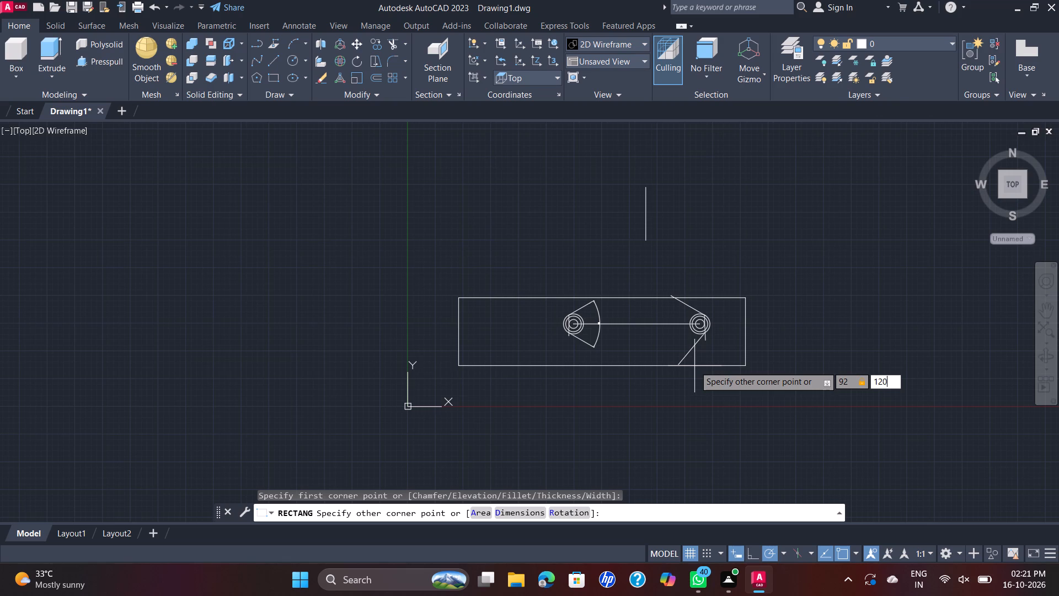
{"action": "key", "text": "BackSpace"}
{"action": "key", "text": "BackSpace"}
{"action": "key", "text": "BackSpace"}
{"action": "type", "text": "190"}
{"action": "key", "text": "Return"}
Rotate the rectangle 90° about its upper-left corner so its long sides run horizontally.
{"action": "scroll", "coordinate": [793, 157], "scroll_direction": "up", "scroll_amount": 1}
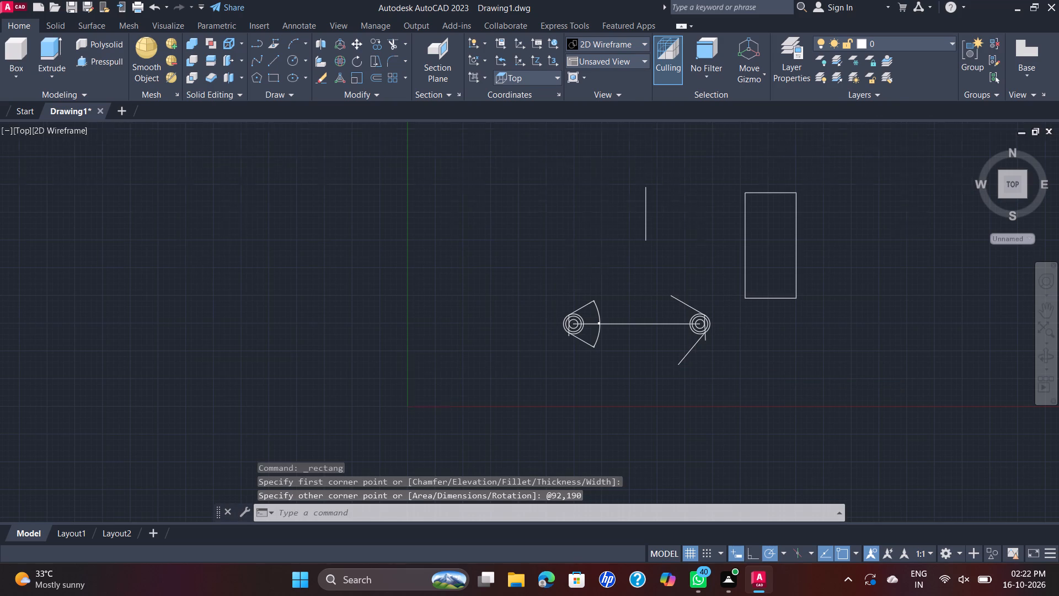
{"action": "scroll", "coordinate": [793, 157], "scroll_direction": "up", "scroll_amount": 1}
{"action": "scroll", "coordinate": [791, 157], "scroll_direction": "down", "scroll_amount": 2}
{"action": "scroll", "coordinate": [788, 183], "scroll_direction": "up", "scroll_amount": 1}
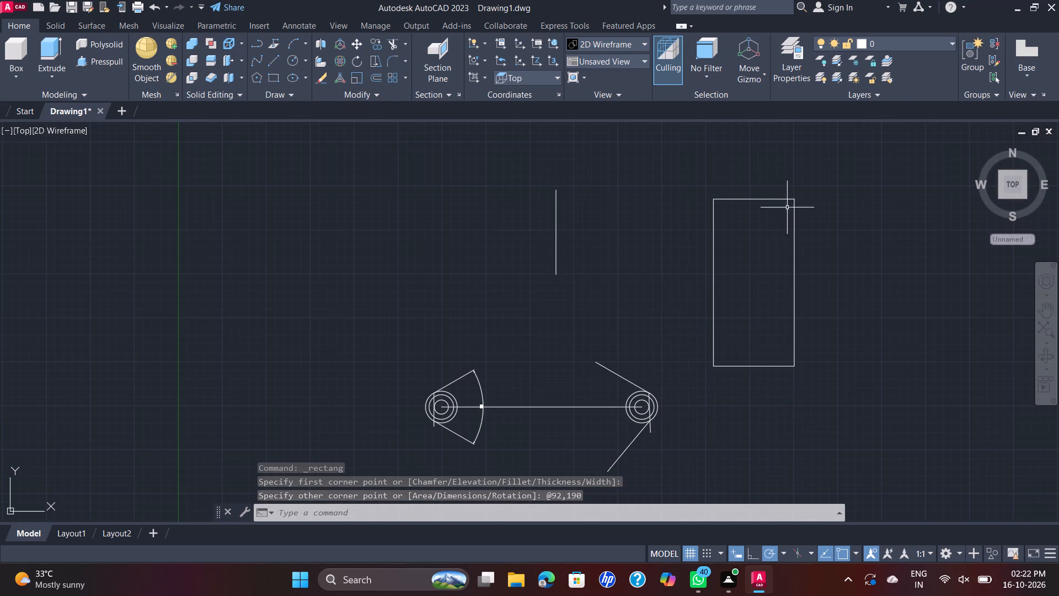
{"action": "scroll", "coordinate": [789, 235], "scroll_direction": "up", "scroll_amount": 1}
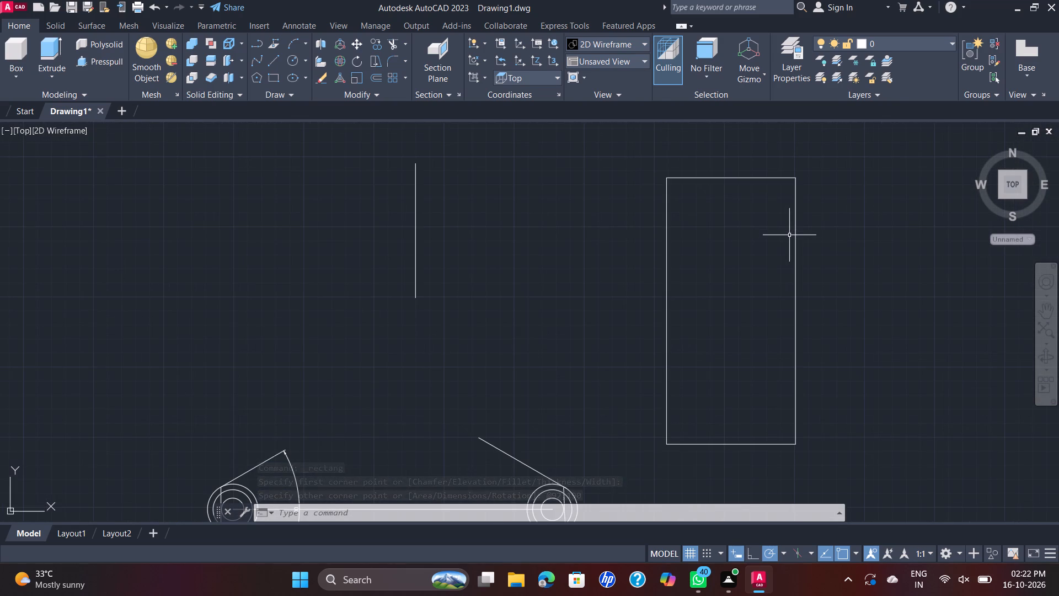
{"action": "left_click", "coordinate": [360, 63]}
{"action": "left_click", "coordinate": [666, 180]}
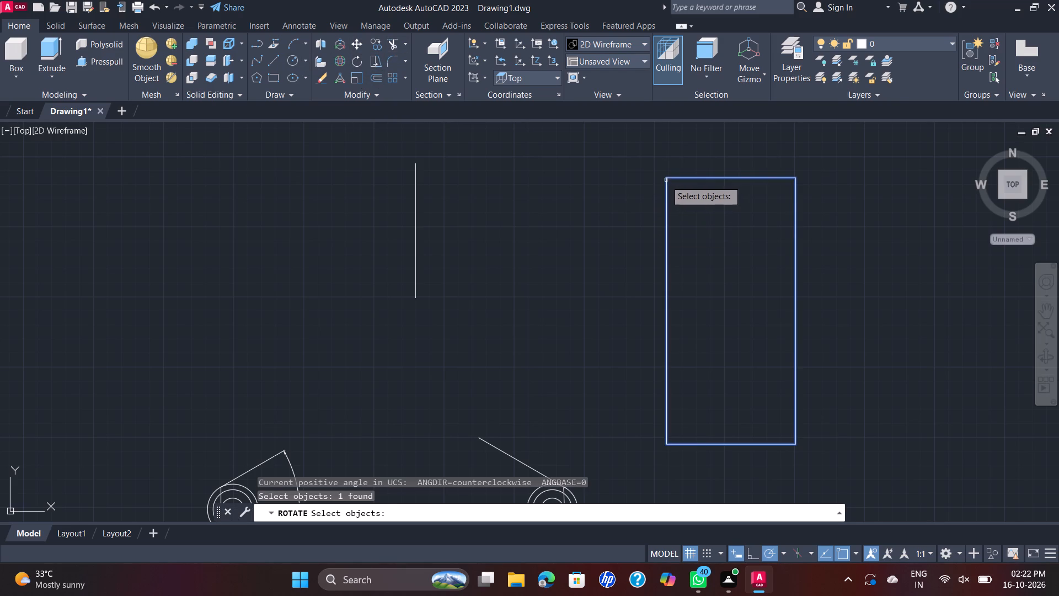
{"action": "right_click", "coordinate": [664, 179]}
{"action": "left_click", "coordinate": [670, 179]}
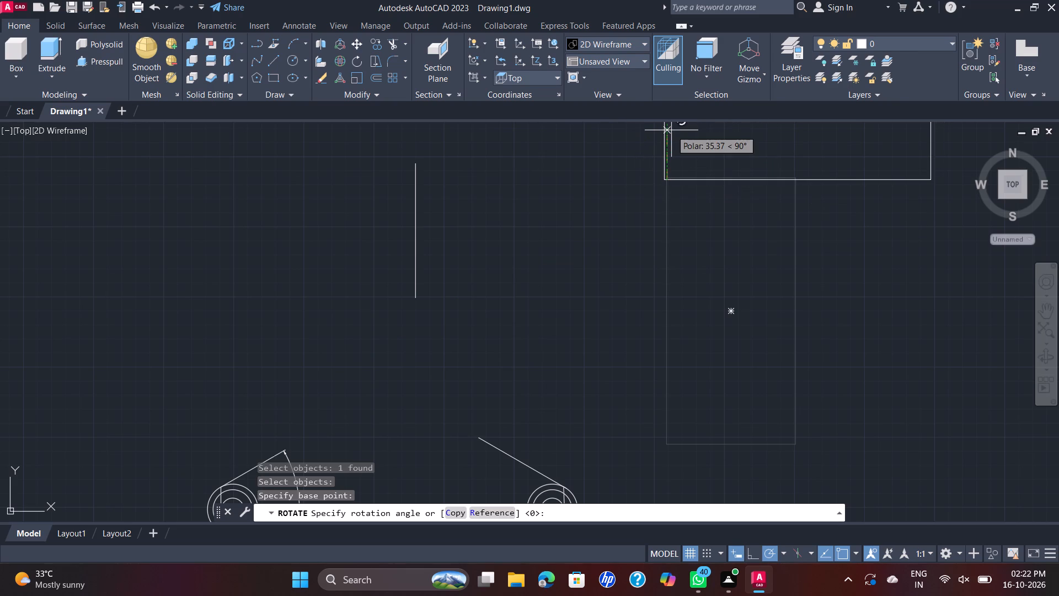
{"action": "middle_click_drag", "start_coordinate": [671, 130], "coordinate": [661, 212]}
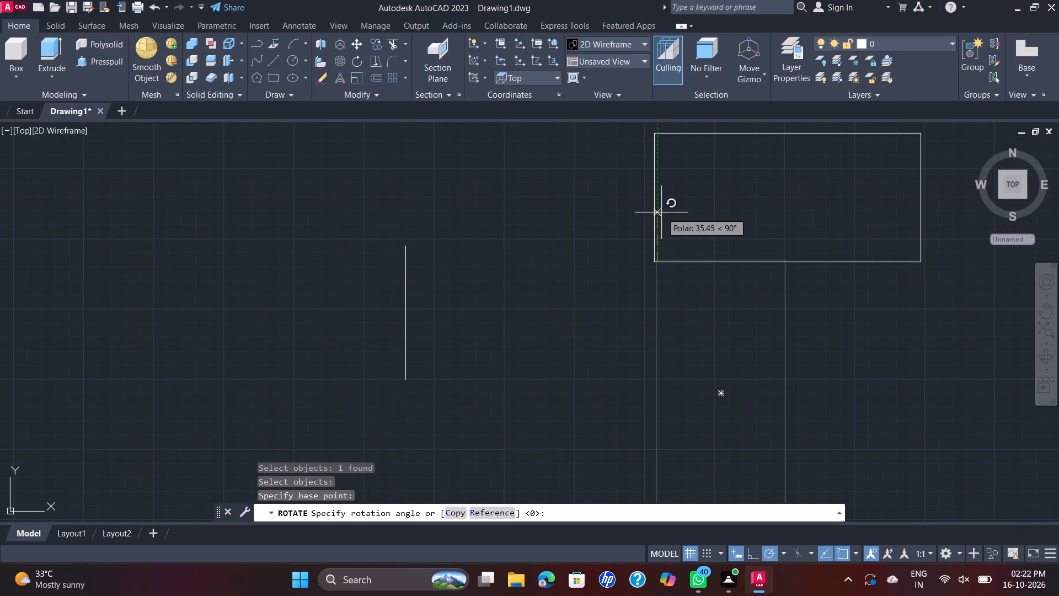
{"action": "left_click", "coordinate": [661, 212]}
Move the rectangle by its centre onto the midpoint of the 228 mm line between the two sets of circles.
{"action": "scroll", "coordinate": [661, 212], "scroll_direction": "down", "scroll_amount": 2}
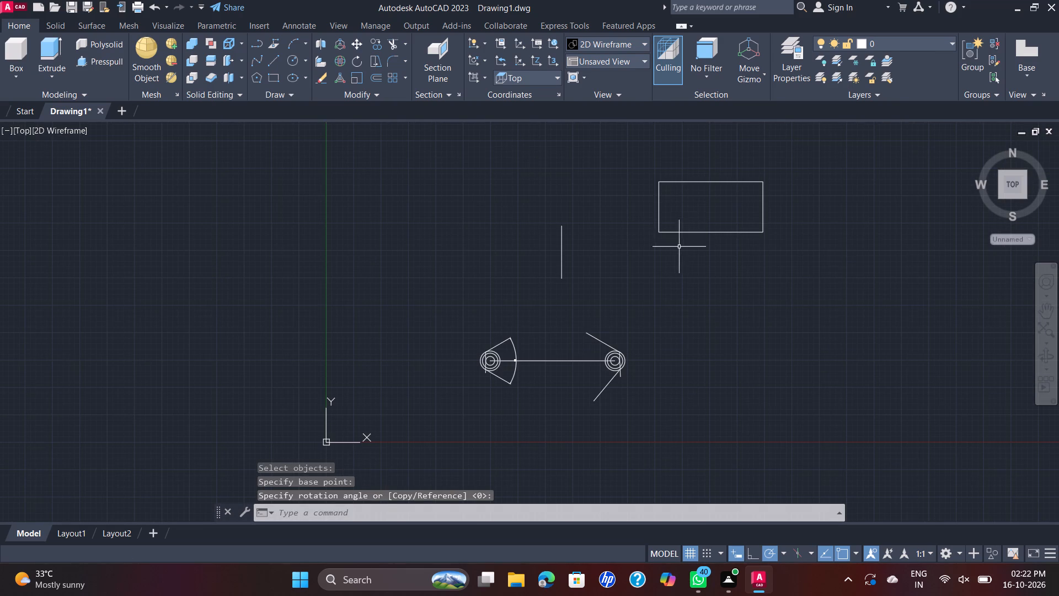
{"action": "left_click", "coordinate": [694, 231]}
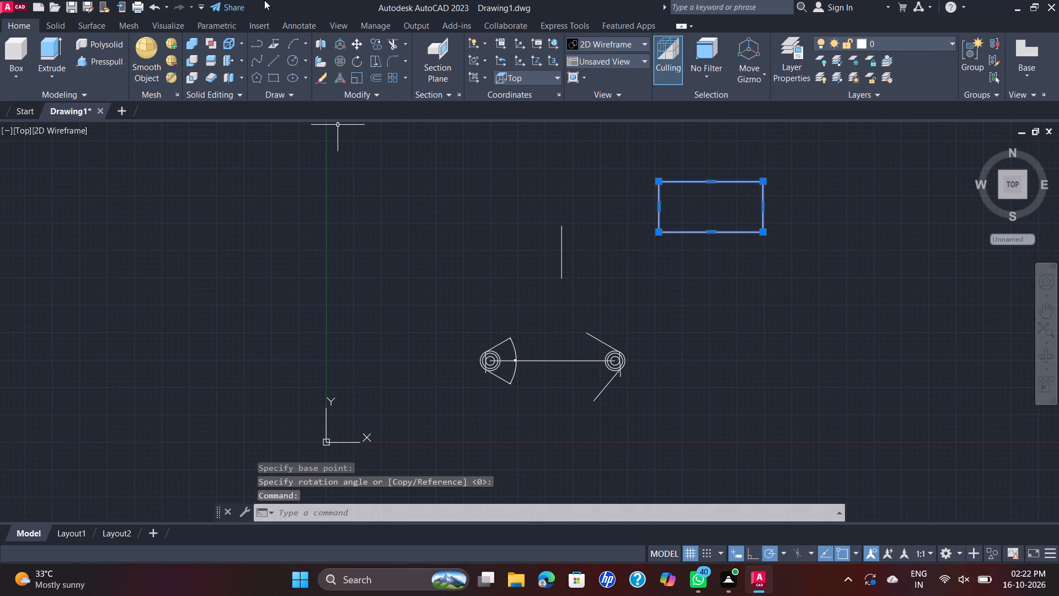
{"action": "left_click", "coordinate": [356, 48]}
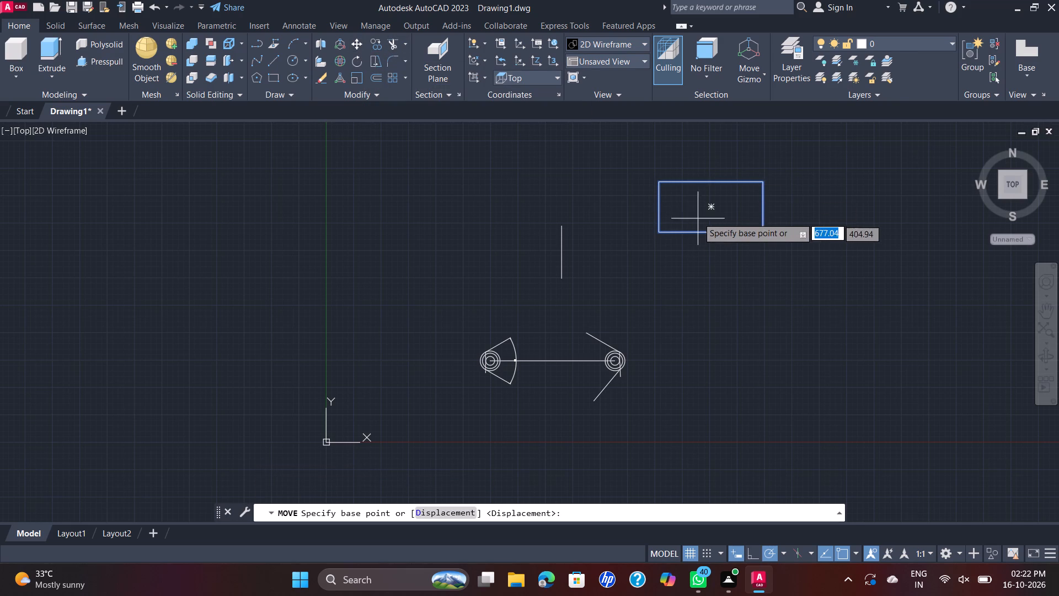
{"action": "left_click", "coordinate": [713, 207]}
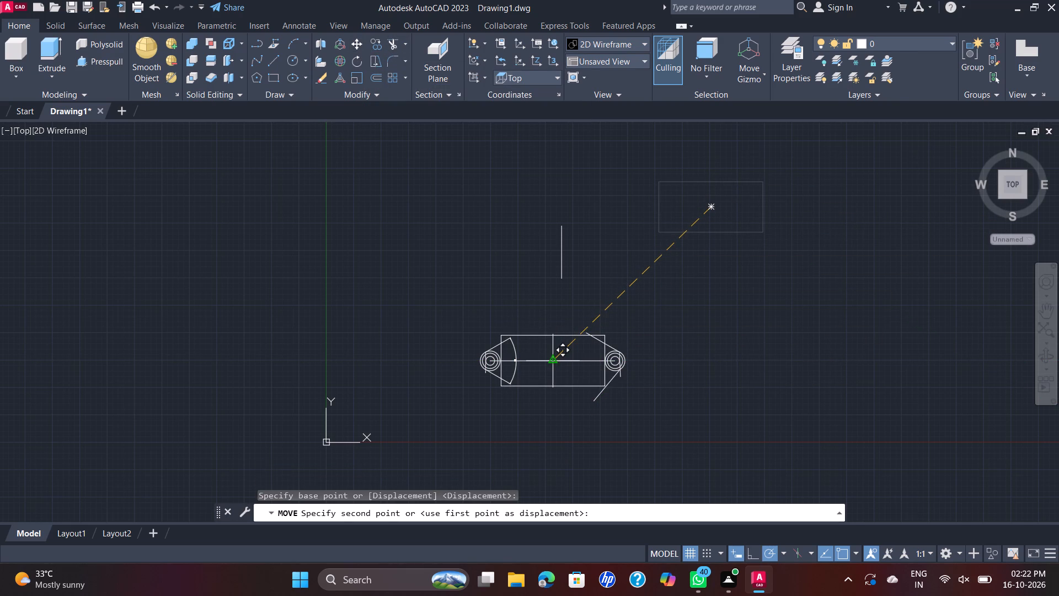
{"action": "scroll", "coordinate": [552, 360], "scroll_direction": "up", "scroll_amount": 1}
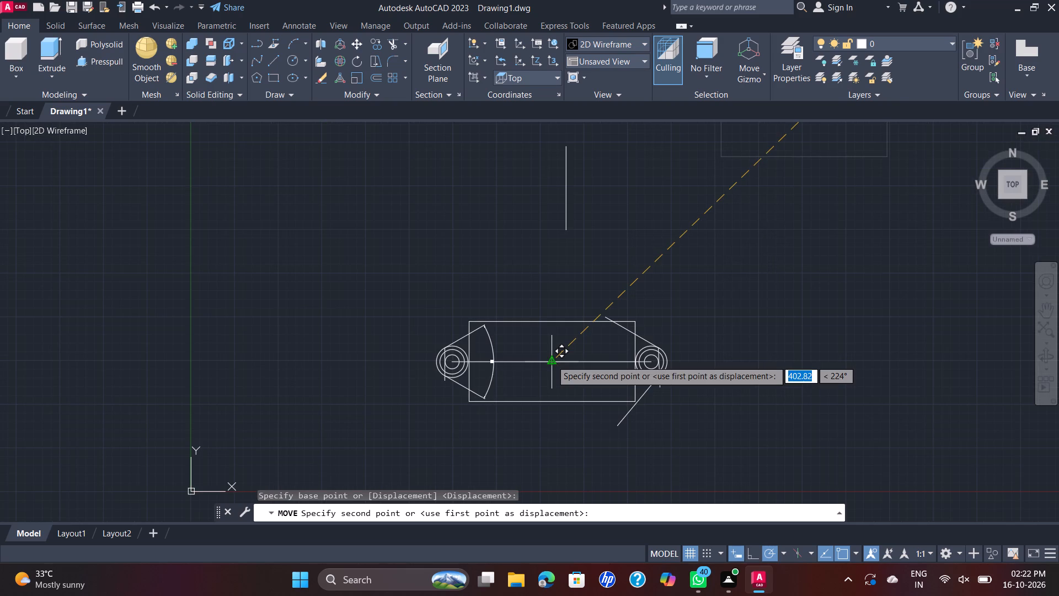
{"action": "left_click", "coordinate": [552, 360]}
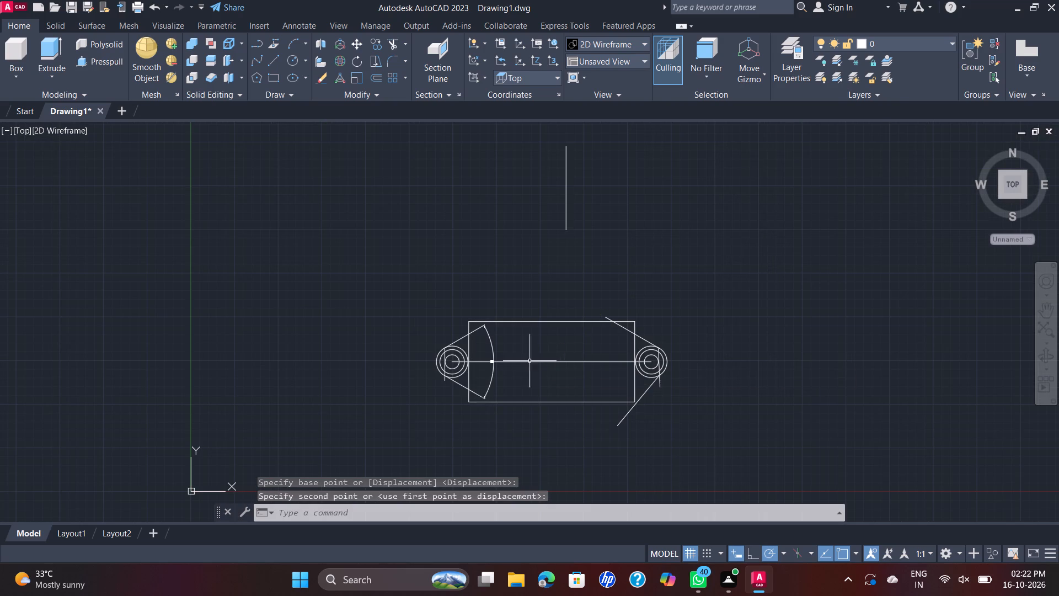
Examine how the centred rectangle sits against the concentric circles and sloping lines at both ends.
{"action": "scroll", "coordinate": [461, 371], "scroll_direction": "up", "scroll_amount": 5}
{"action": "scroll", "coordinate": [503, 331], "scroll_direction": "down", "scroll_amount": 2}
{"action": "scroll", "coordinate": [760, 311], "scroll_direction": "down", "scroll_amount": 2}
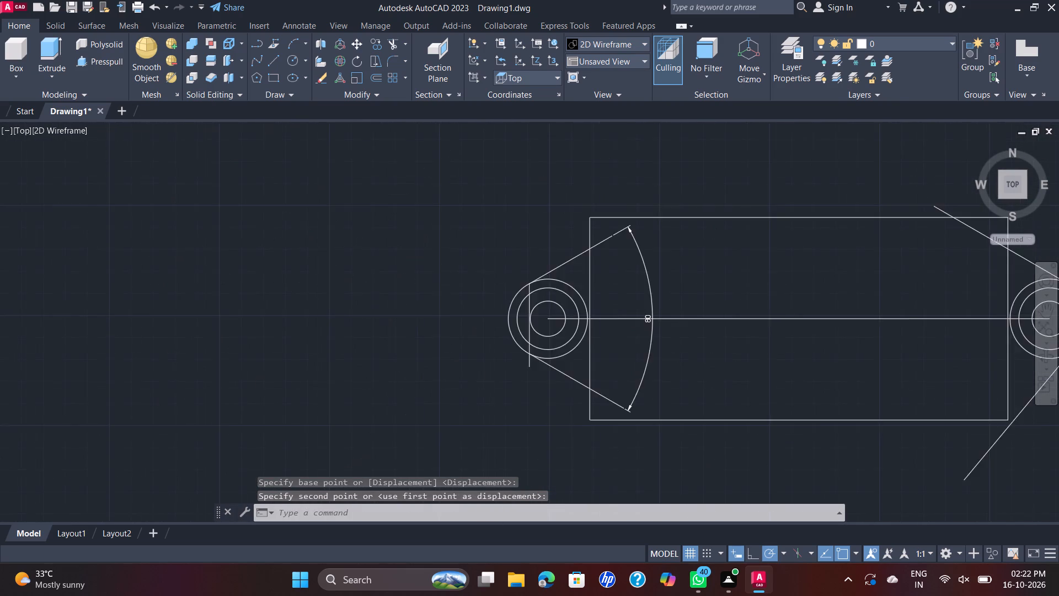
{"action": "scroll", "coordinate": [930, 311], "scroll_direction": "up", "scroll_amount": 4}
{"action": "scroll", "coordinate": [912, 306], "scroll_direction": "down", "scroll_amount": 2}
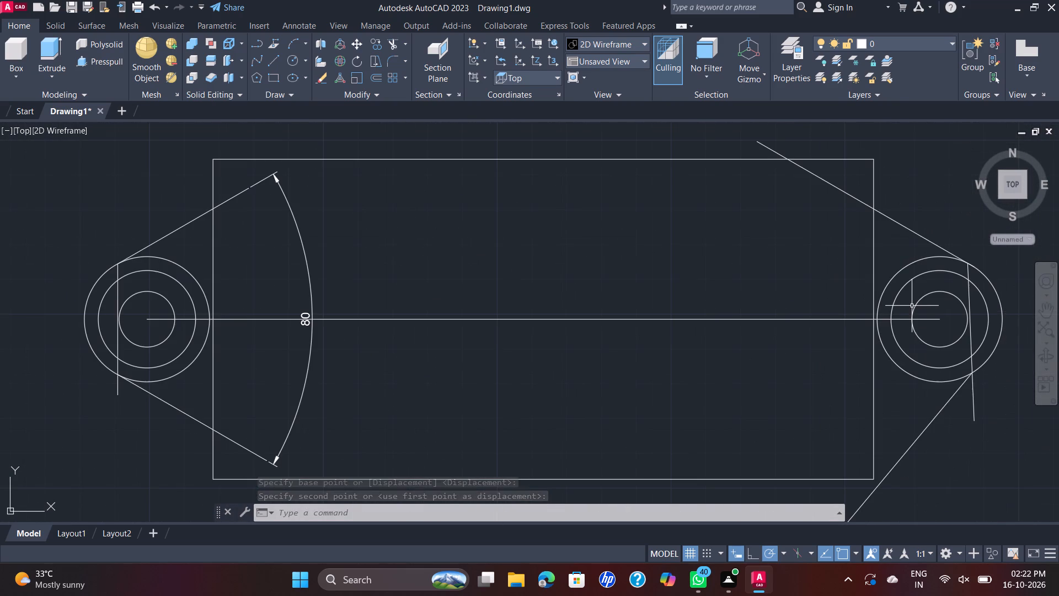
{"action": "scroll", "coordinate": [806, 286], "scroll_direction": "down", "scroll_amount": 2}
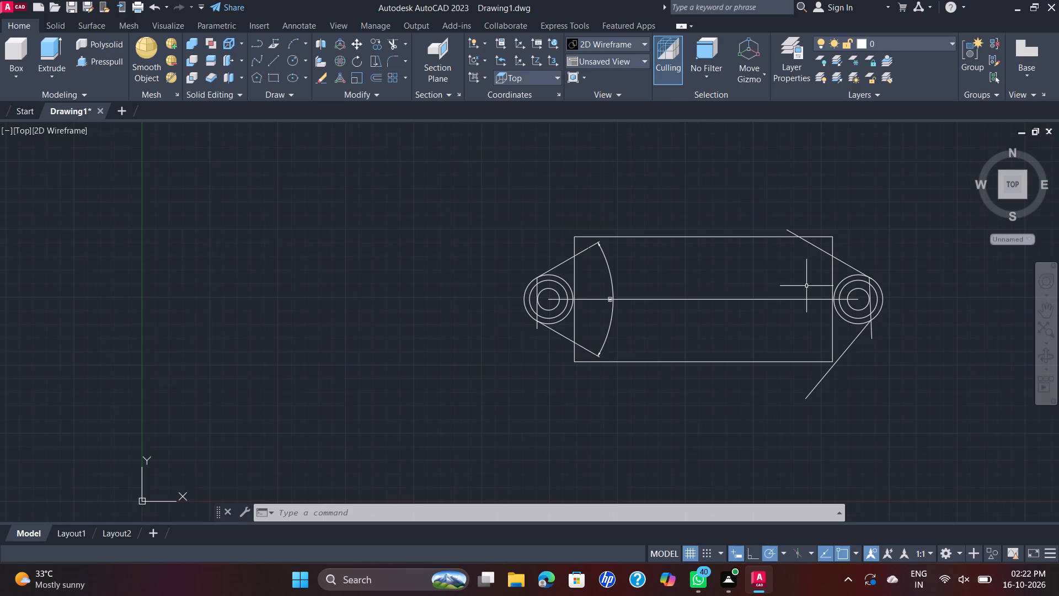
{"action": "scroll", "coordinate": [807, 286], "scroll_direction": "up", "scroll_amount": 2}
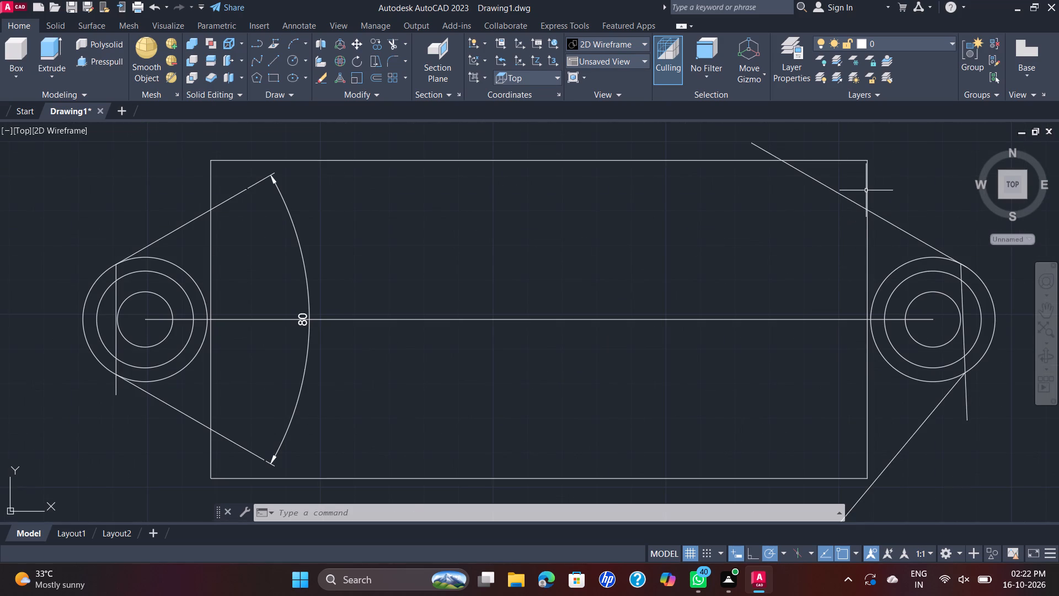
{"action": "scroll", "coordinate": [865, 190], "scroll_direction": "down", "scroll_amount": 1}
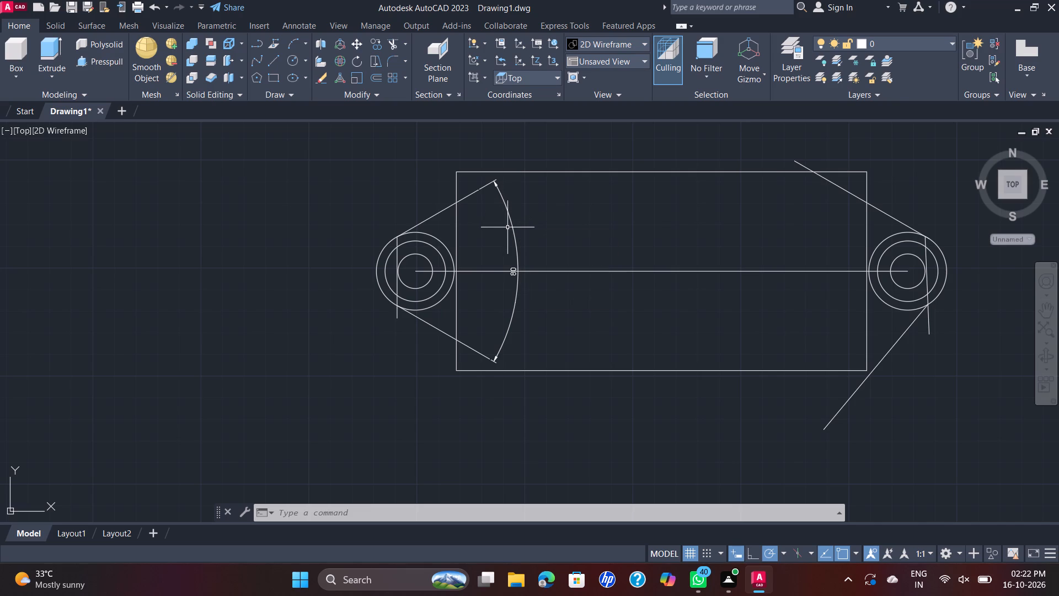
Erase the left-end concentric circles, the vertical line through them, the upper sloping line and the 80° angular dimension.
{"action": "left_click", "coordinate": [356, 217]}
{"action": "left_click", "coordinate": [417, 323]}
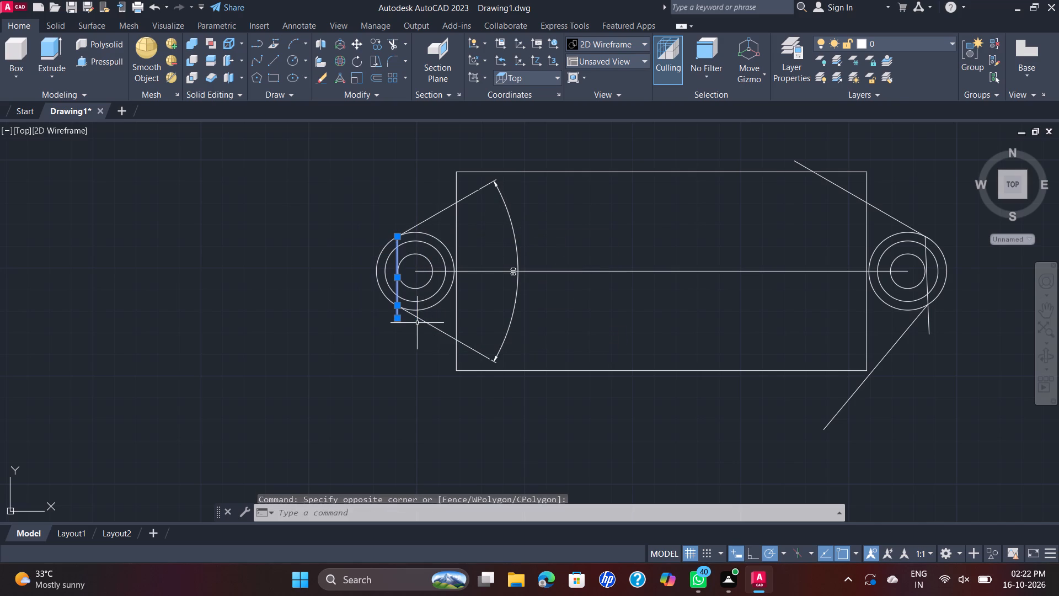
{"action": "left_click_drag", "start_coordinate": [435, 306], "coordinate": [428, 299]}
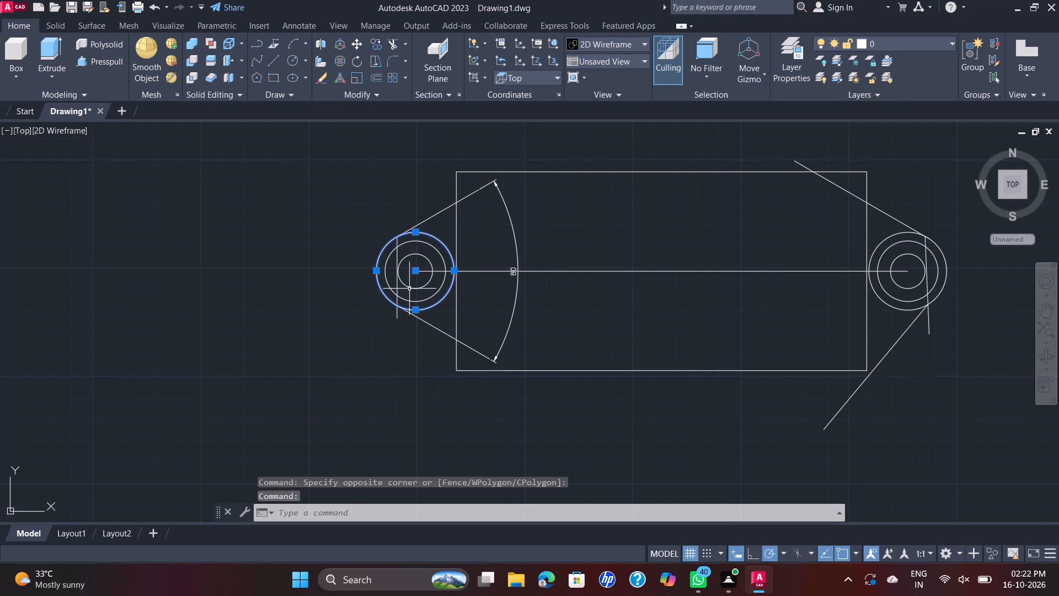
{"action": "left_click", "coordinate": [422, 244]}
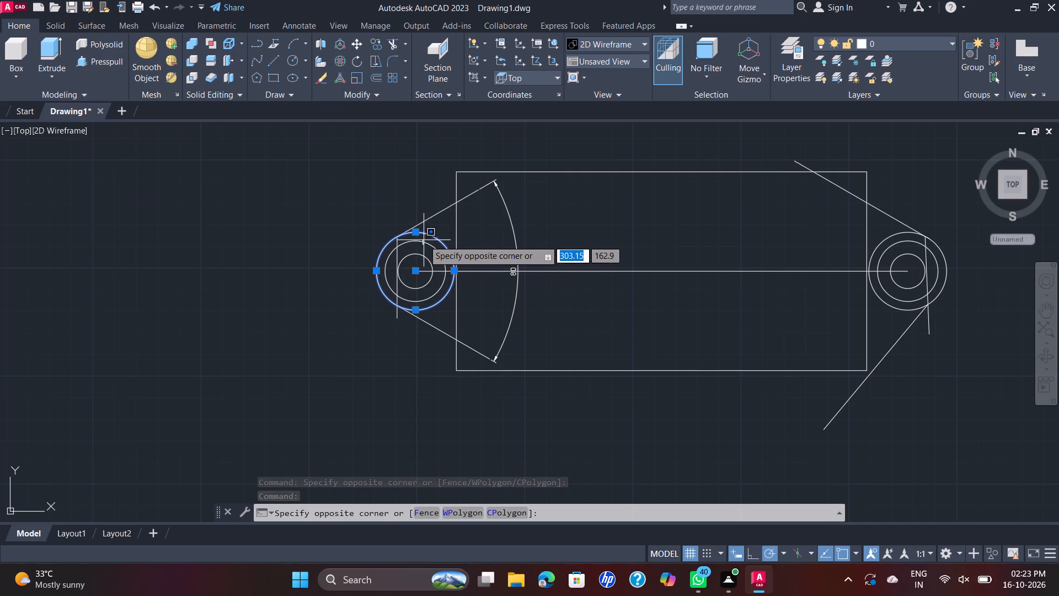
{"action": "left_click", "coordinate": [385, 260]}
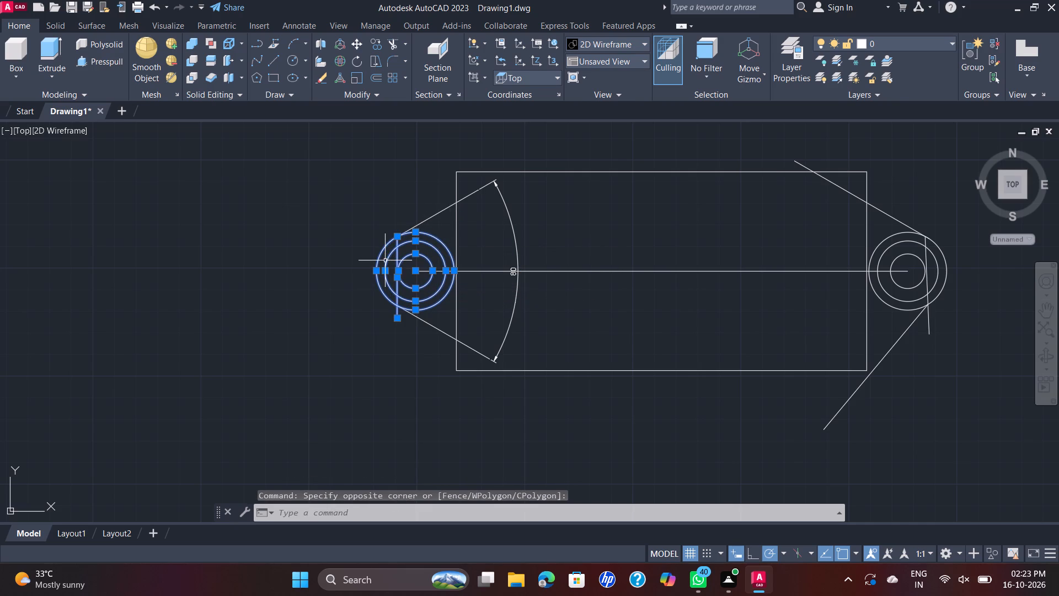
{"action": "left_click", "coordinate": [438, 211]}
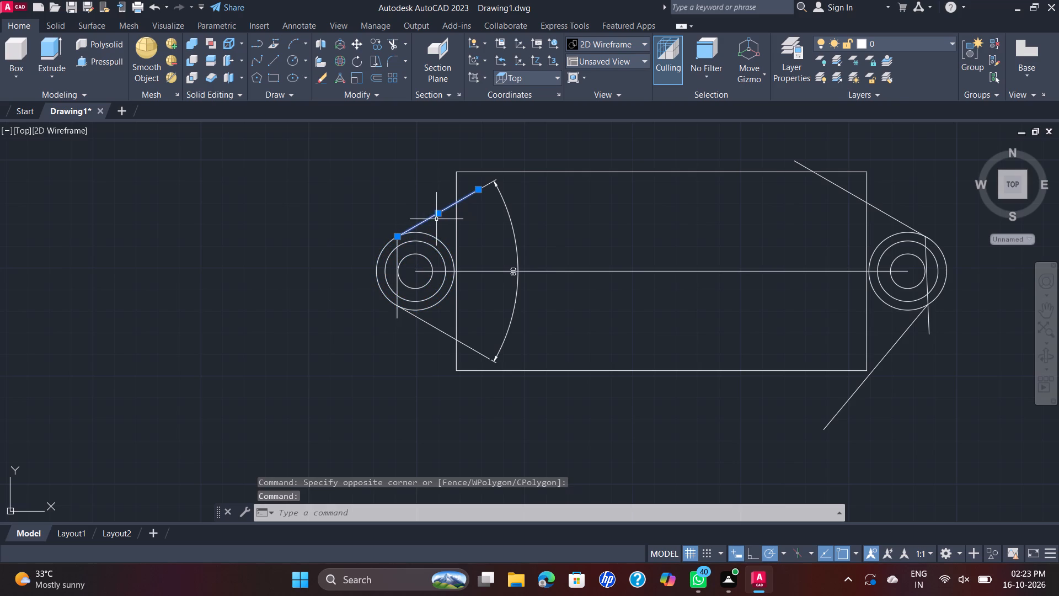
{"action": "left_click", "coordinate": [443, 229]}
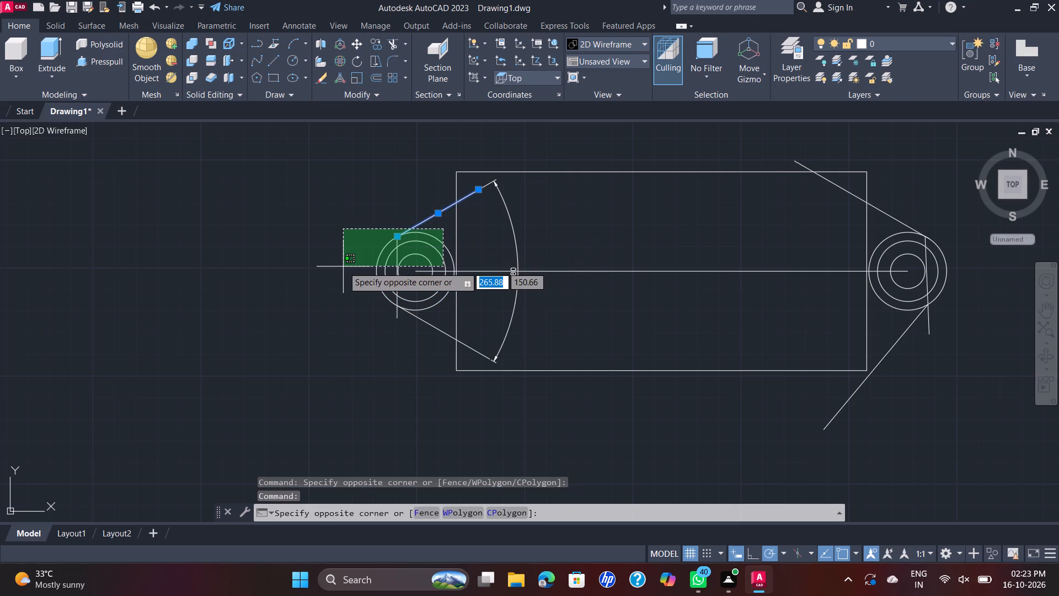
{"action": "left_click", "coordinate": [342, 267]}
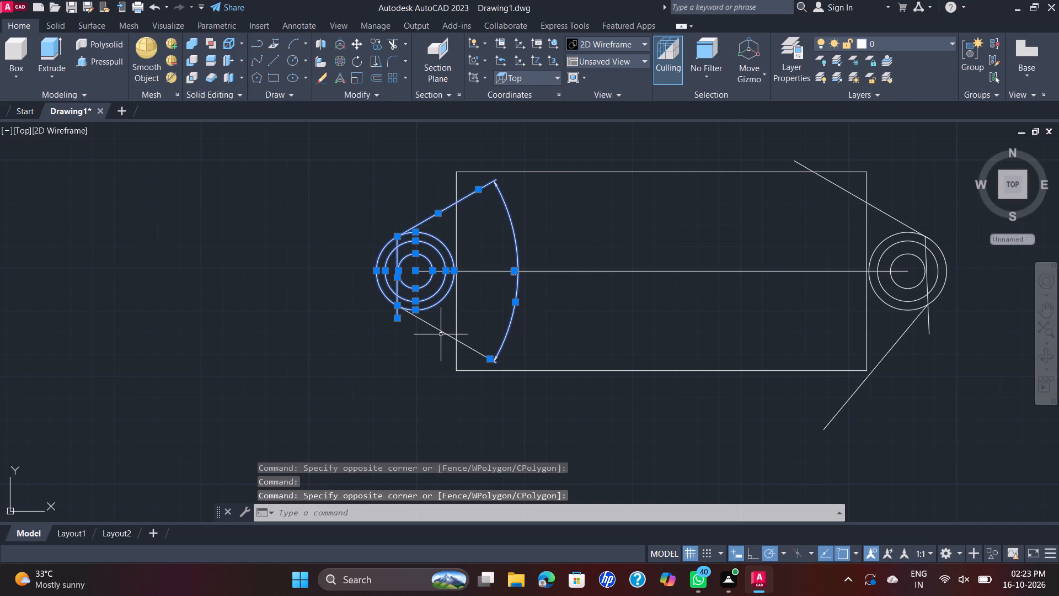
{"action": "key", "text": "Delete"}
Erase the remaining lower sloping line at the left end of the rectangle.
{"action": "left_click", "coordinate": [416, 341]}
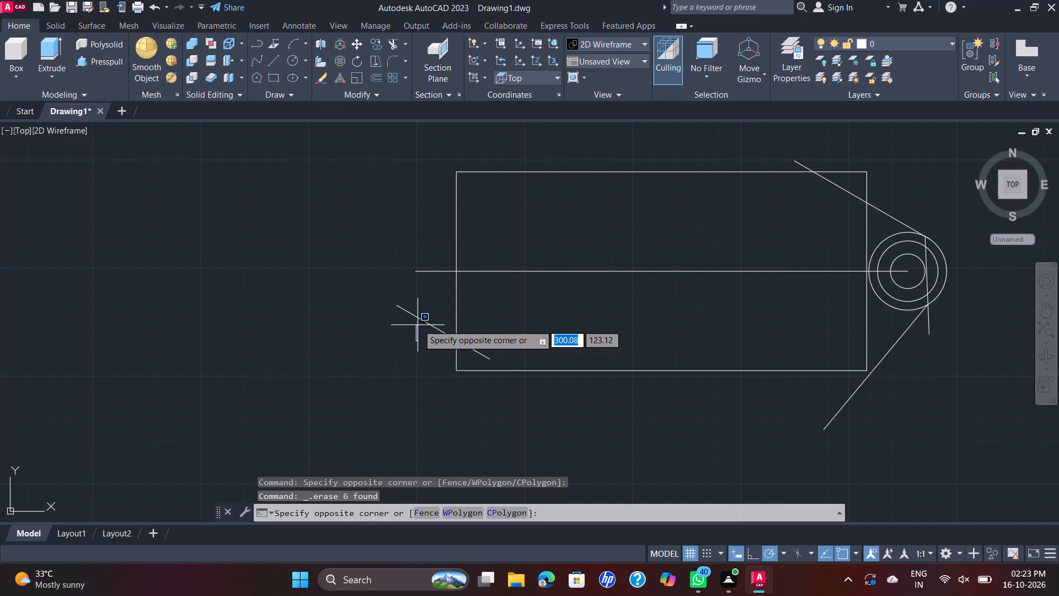
{"action": "left_click", "coordinate": [429, 312]}
{"action": "left_click", "coordinate": [432, 307]}
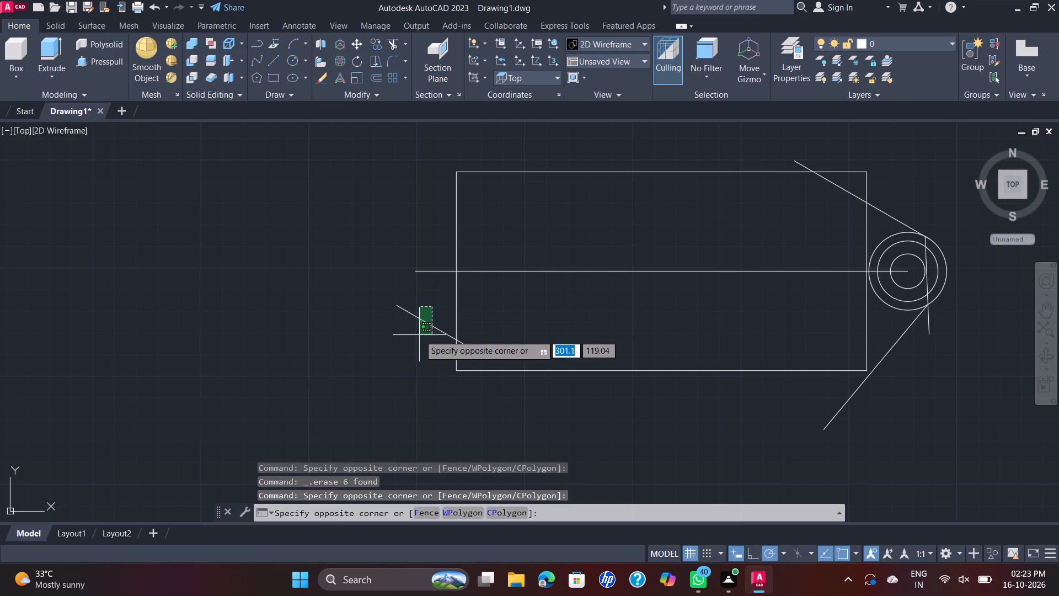
{"action": "left_click", "coordinate": [419, 335]}
{"action": "key", "text": "Delete"}
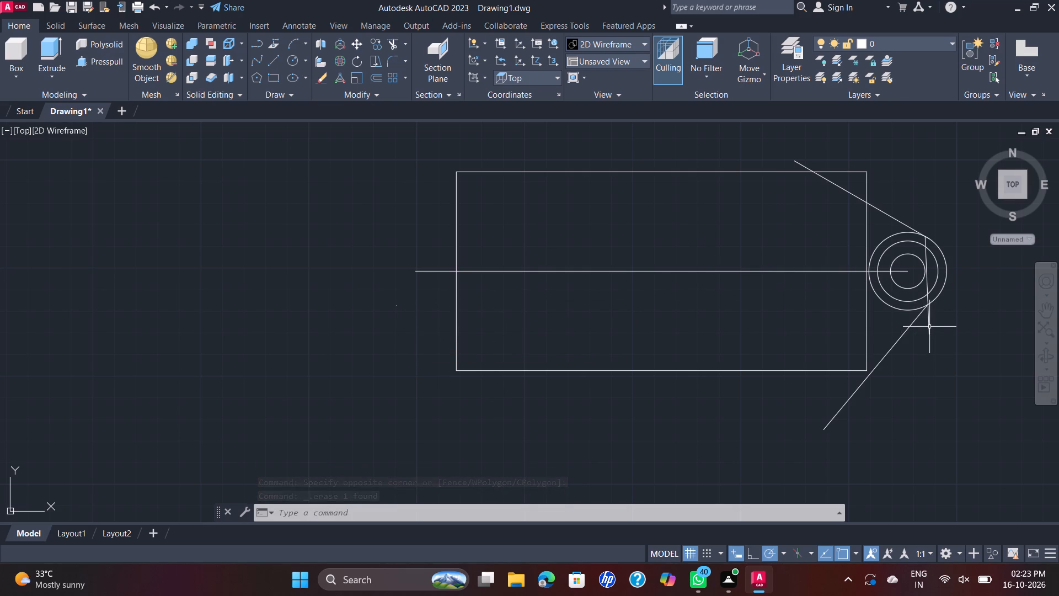
Erase the near-vertical line crossing the right-end concentric circles.
{"action": "left_click", "coordinate": [929, 327]}
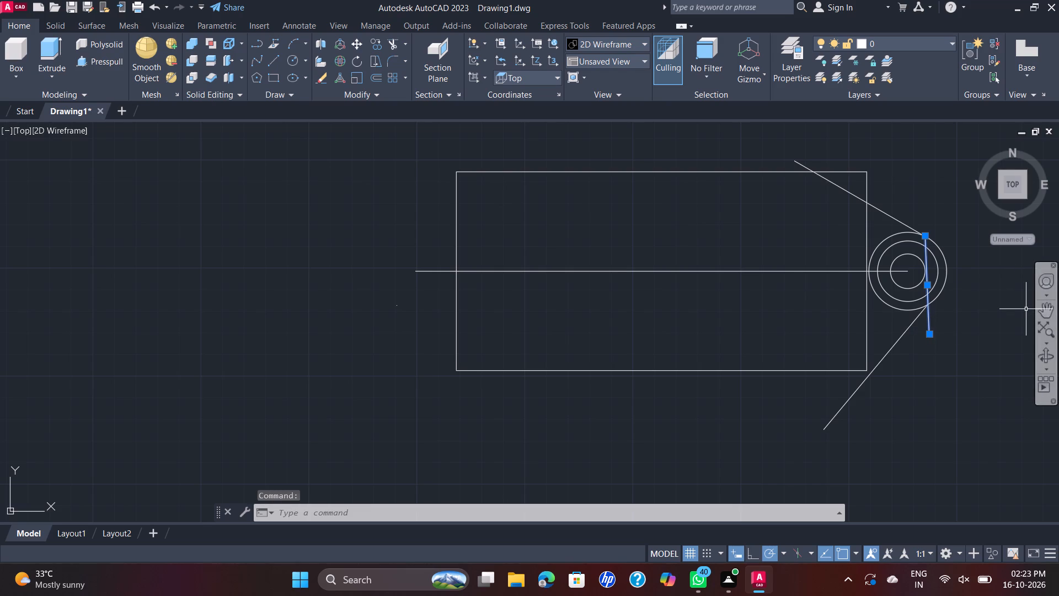
{"action": "key", "text": "Home"}
{"action": "key", "text": "Delete"}
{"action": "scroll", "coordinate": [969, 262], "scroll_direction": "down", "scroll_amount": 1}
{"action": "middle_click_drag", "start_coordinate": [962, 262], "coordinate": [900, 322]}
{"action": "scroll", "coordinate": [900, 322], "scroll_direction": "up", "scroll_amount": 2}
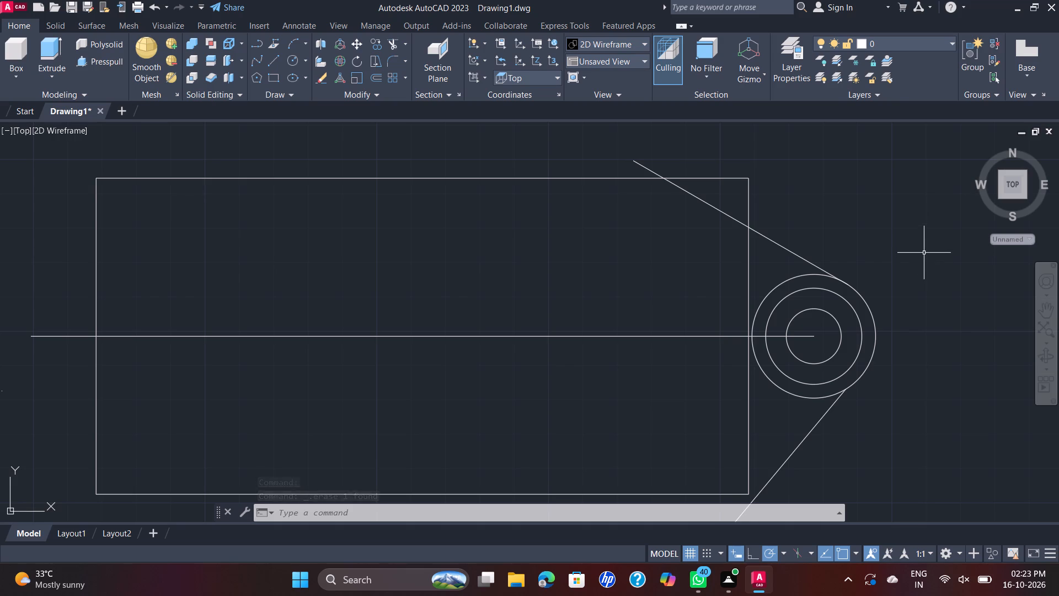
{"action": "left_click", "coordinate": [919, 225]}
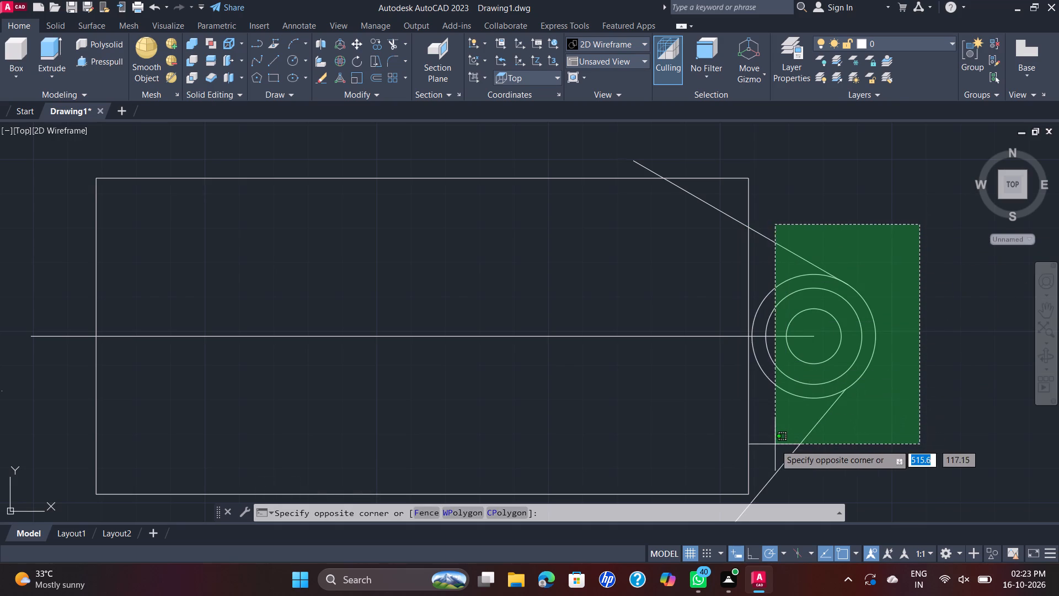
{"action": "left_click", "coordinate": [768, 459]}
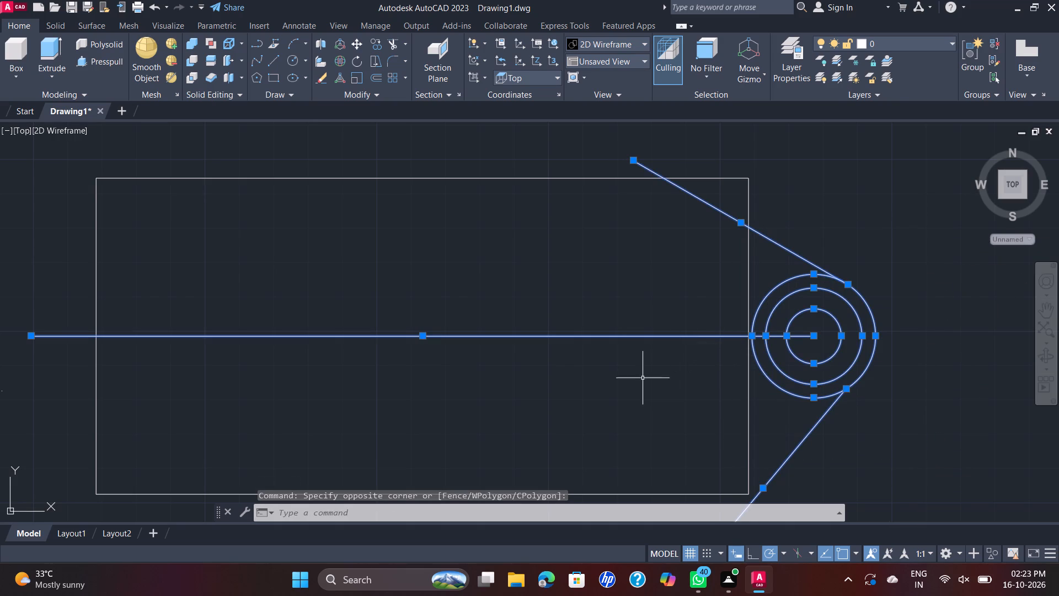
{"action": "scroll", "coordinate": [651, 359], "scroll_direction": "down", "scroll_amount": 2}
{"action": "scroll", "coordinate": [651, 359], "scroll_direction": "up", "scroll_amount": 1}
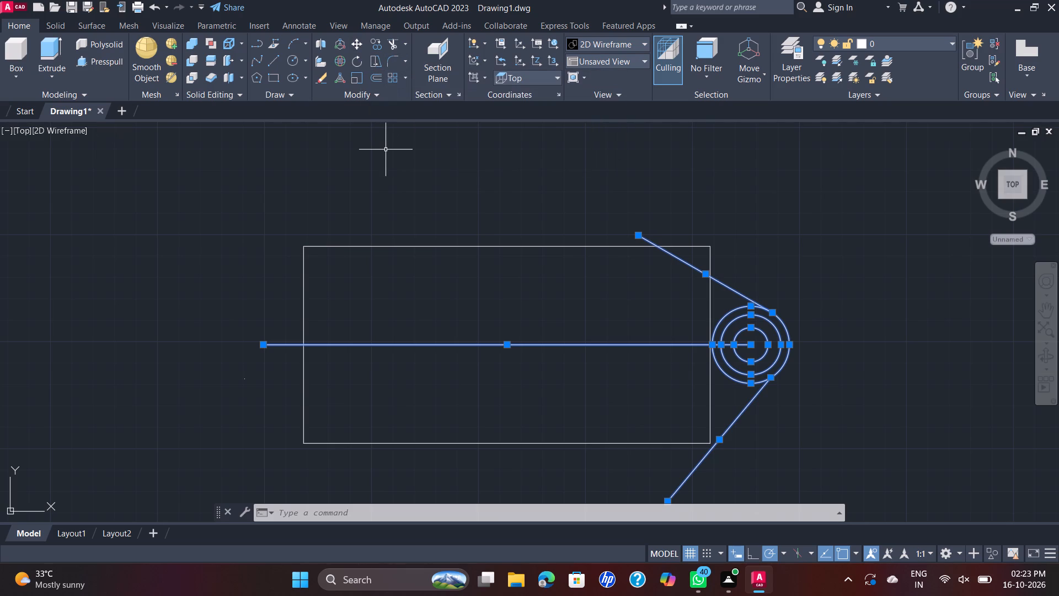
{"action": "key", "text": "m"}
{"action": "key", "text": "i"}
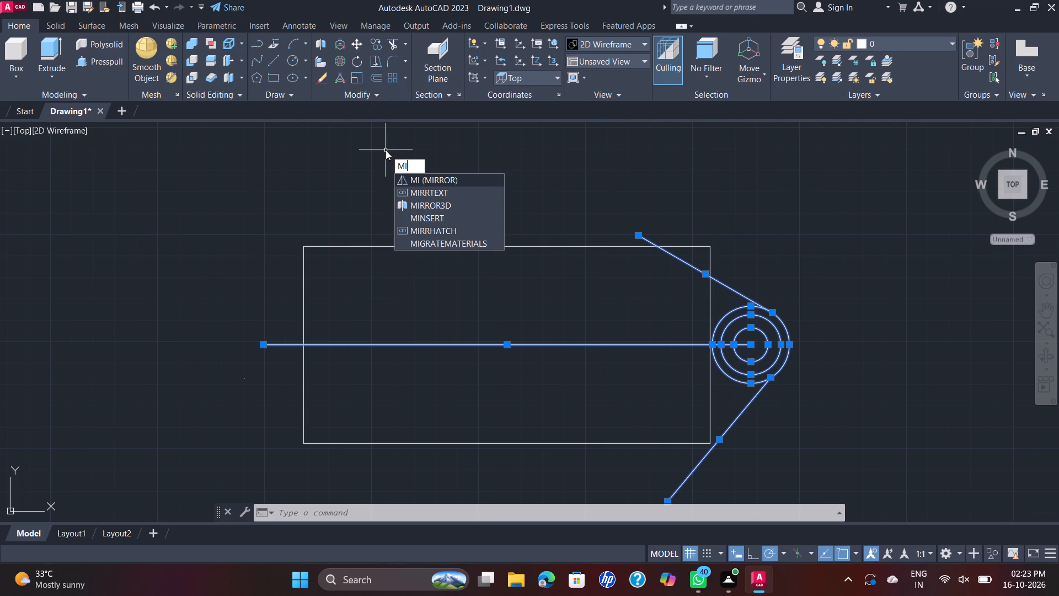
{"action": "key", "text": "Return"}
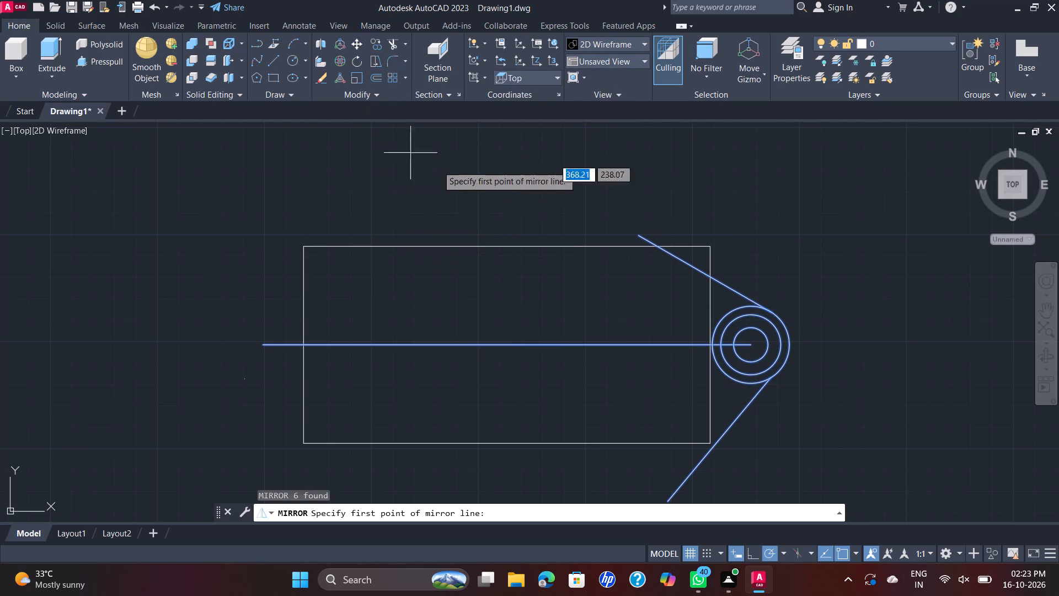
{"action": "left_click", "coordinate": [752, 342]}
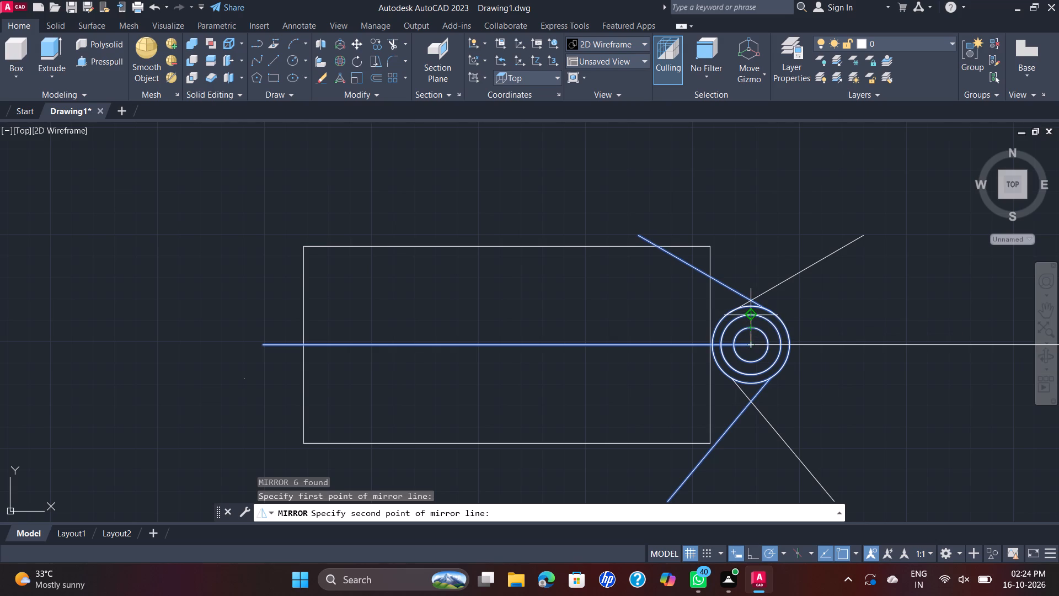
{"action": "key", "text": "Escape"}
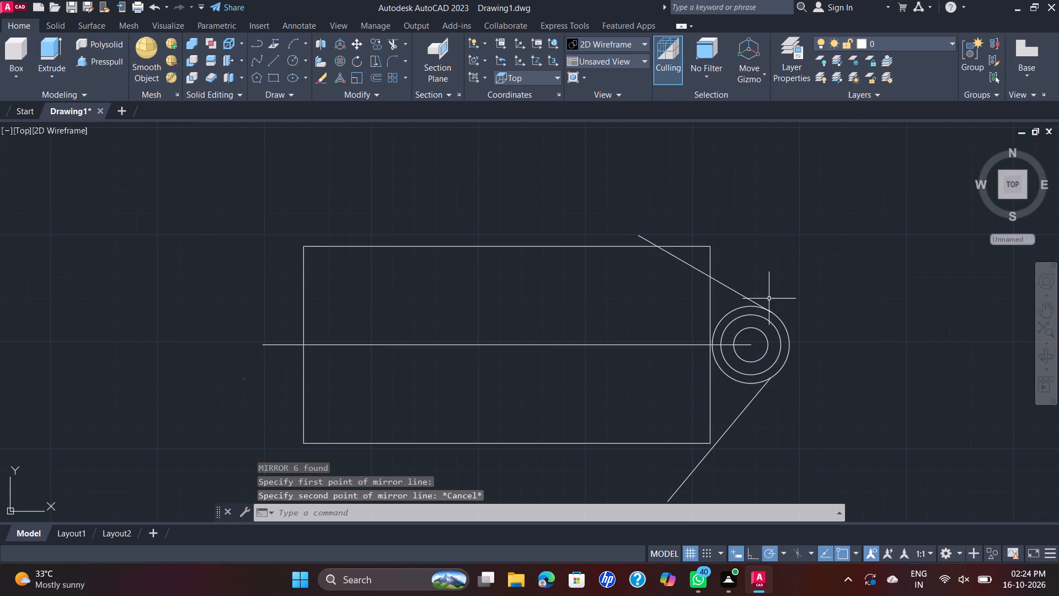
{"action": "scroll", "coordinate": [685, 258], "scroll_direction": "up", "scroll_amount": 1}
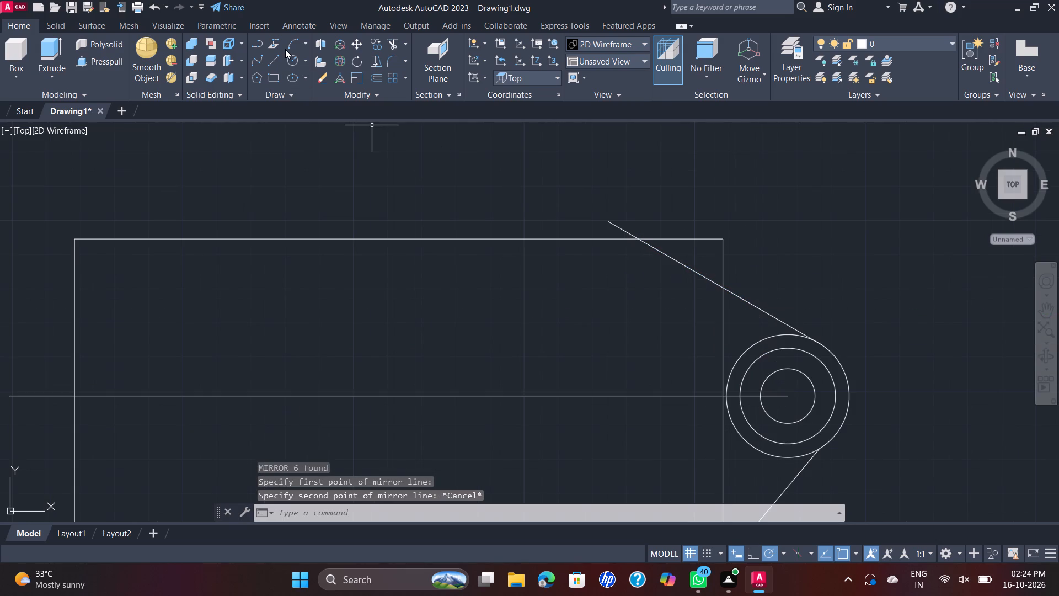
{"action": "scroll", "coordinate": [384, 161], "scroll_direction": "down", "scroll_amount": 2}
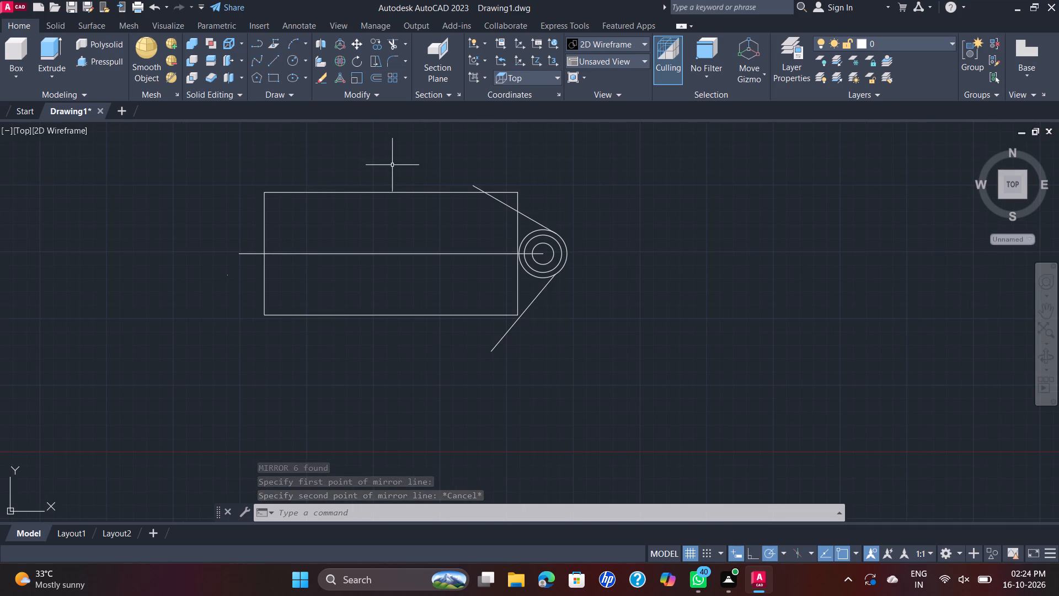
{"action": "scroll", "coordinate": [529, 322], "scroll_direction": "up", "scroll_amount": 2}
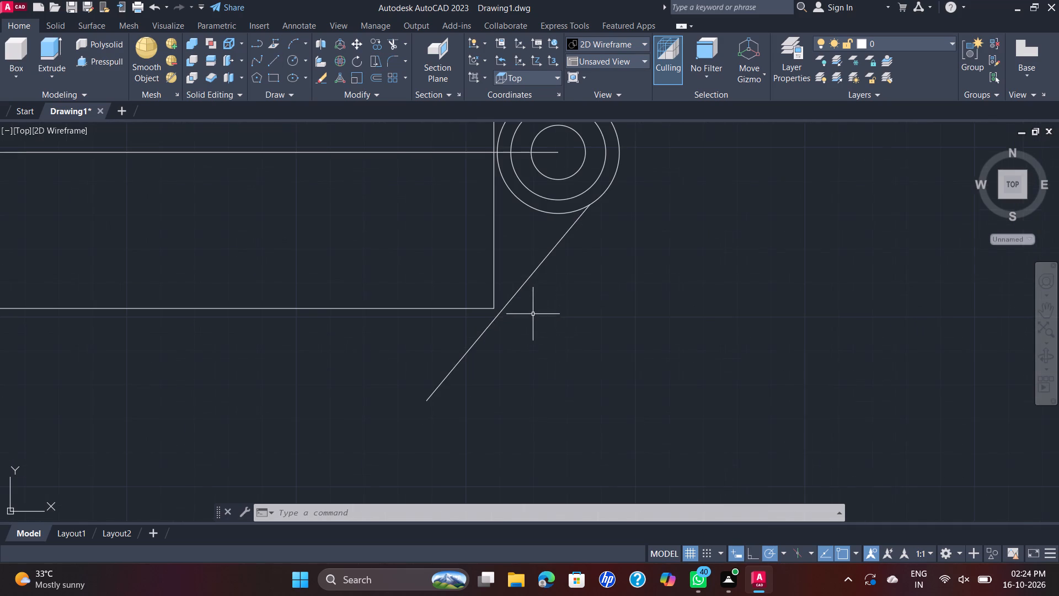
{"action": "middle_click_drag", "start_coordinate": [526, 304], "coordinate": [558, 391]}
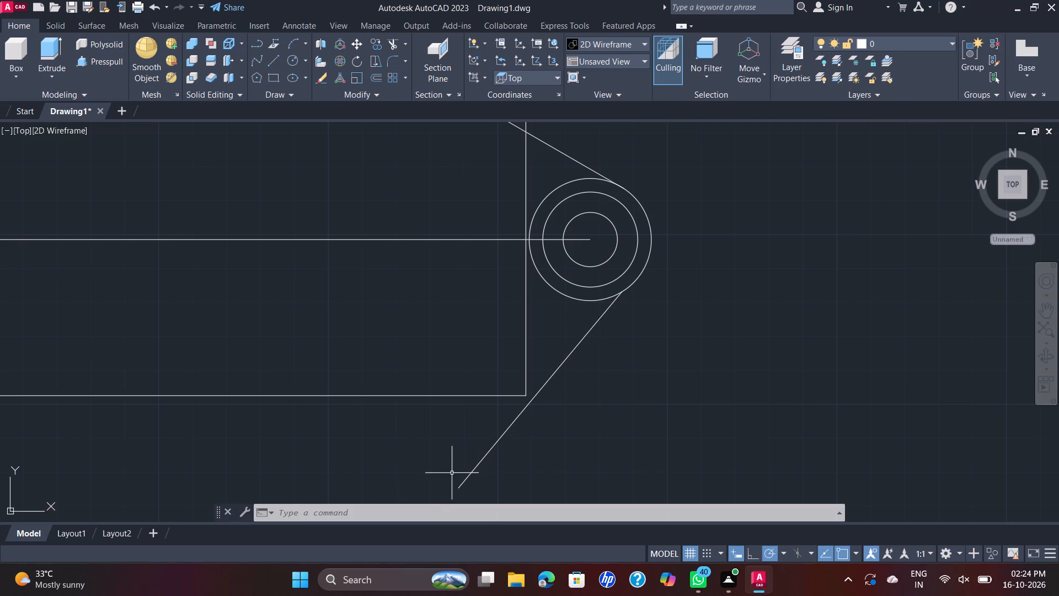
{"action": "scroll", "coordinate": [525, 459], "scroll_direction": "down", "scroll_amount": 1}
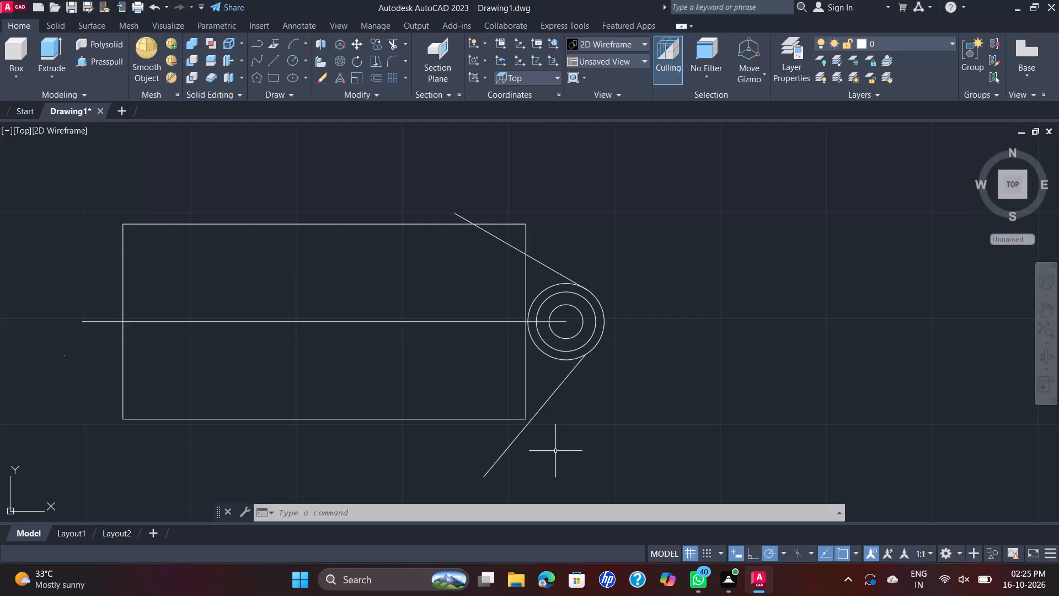
Erase the stray short vertical line in the empty area above the rectangle.
{"action": "scroll", "coordinate": [521, 321], "scroll_direction": "down", "scroll_amount": 2}
{"action": "middle_click_drag", "start_coordinate": [555, 313], "coordinate": [518, 304]}
{"action": "scroll", "coordinate": [518, 304], "scroll_direction": "down", "scroll_amount": 3}
{"action": "left_click", "coordinate": [568, 272]}
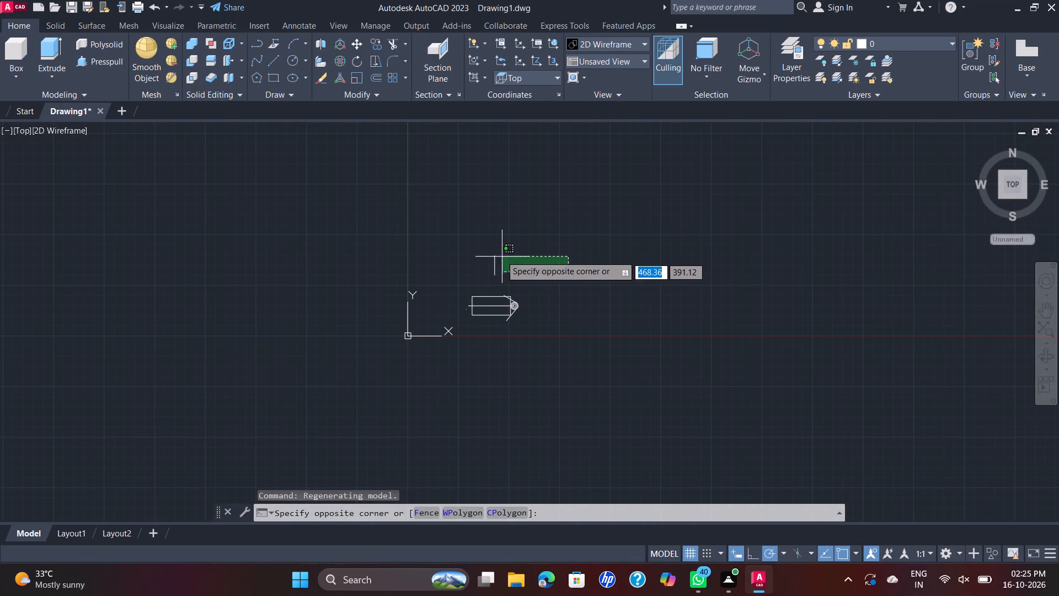
{"action": "left_click", "coordinate": [471, 259]}
{"action": "key", "text": "Delete"}
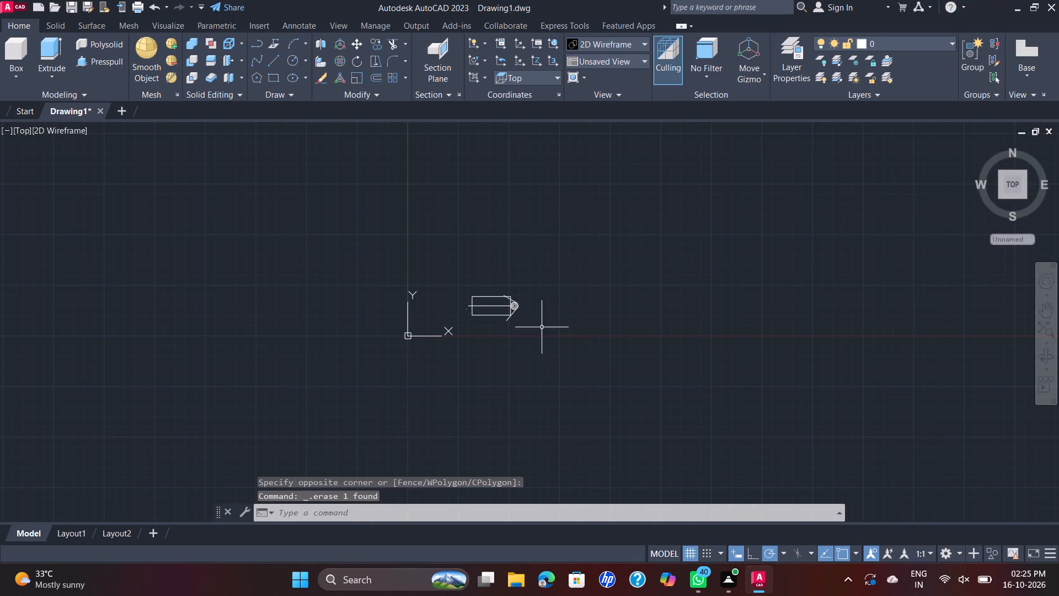
Switch the model view to SE Isometric with empty space beside the profile.
{"action": "scroll", "coordinate": [516, 297], "scroll_direction": "up", "scroll_amount": 4}
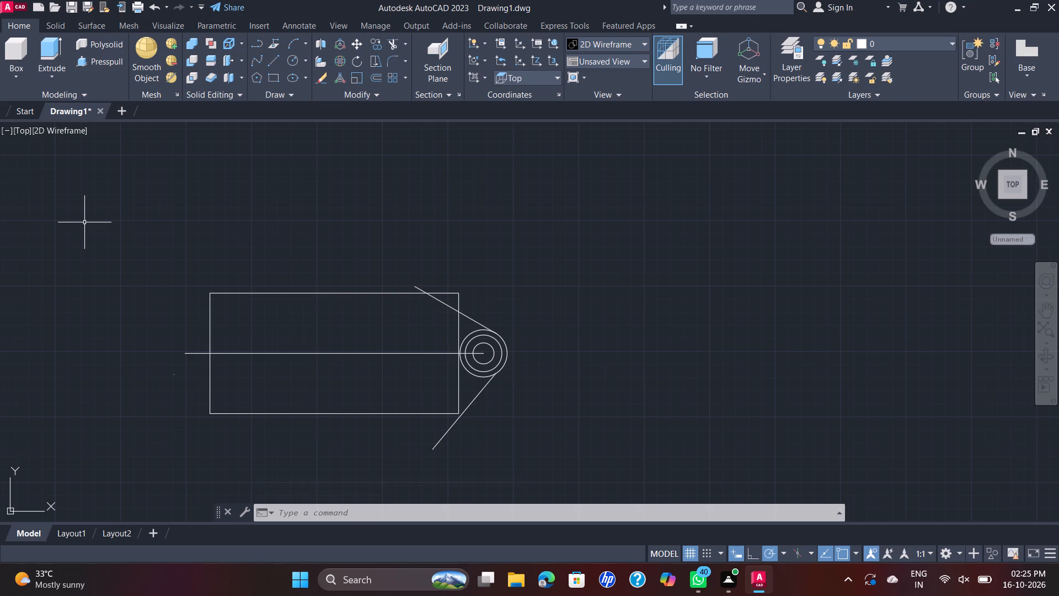
{"action": "left_click", "coordinate": [28, 132]}
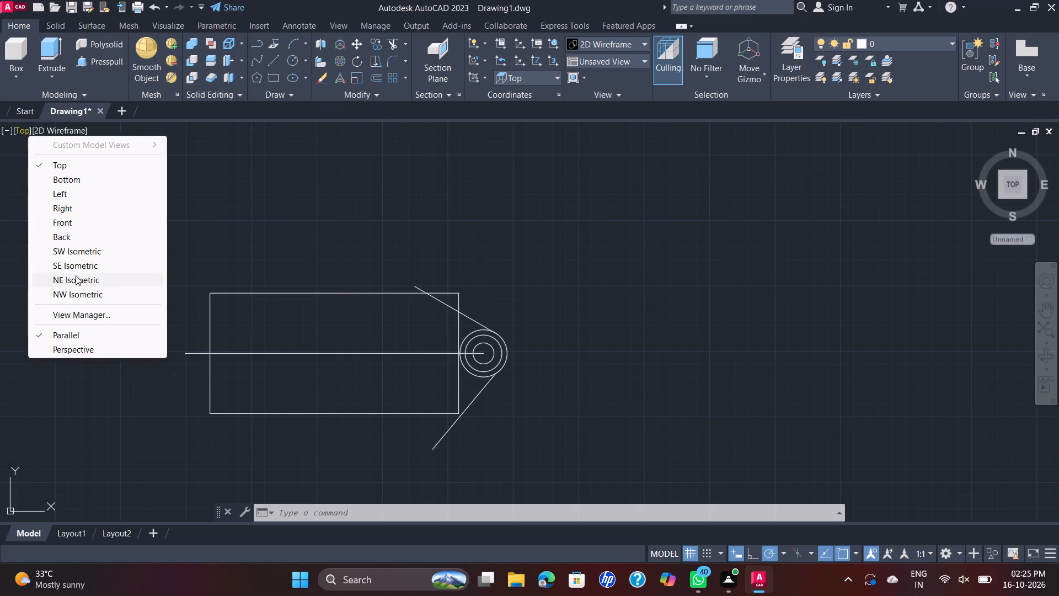
{"action": "left_click", "coordinate": [90, 262]}
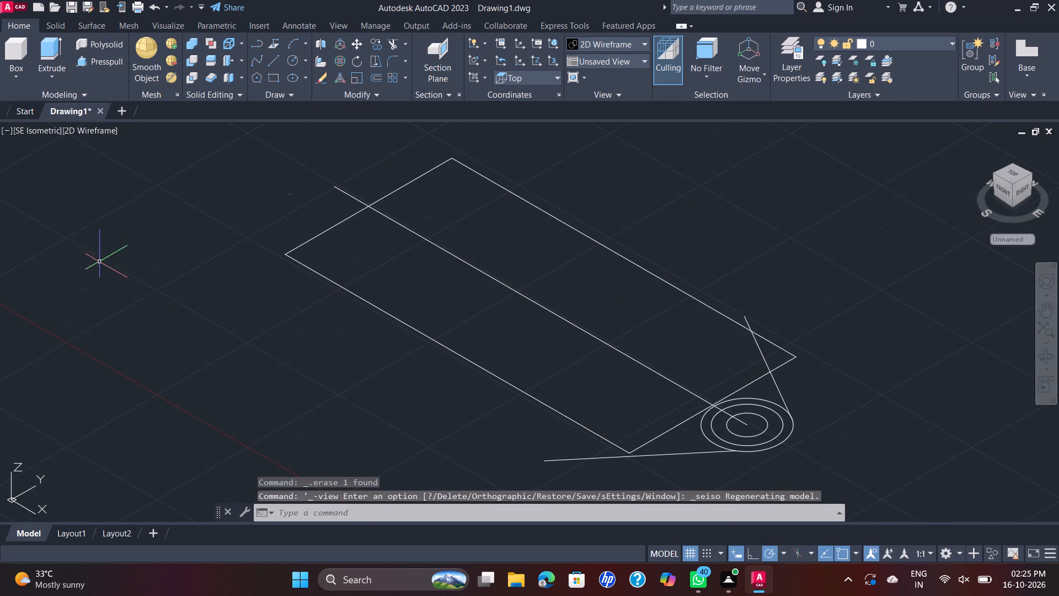
{"action": "scroll", "coordinate": [513, 290], "scroll_direction": "down", "scroll_amount": 1}
{"action": "scroll", "coordinate": [775, 301], "scroll_direction": "down", "scroll_amount": 1}
{"action": "middle_click_drag", "start_coordinate": [775, 302], "coordinate": [741, 296]}
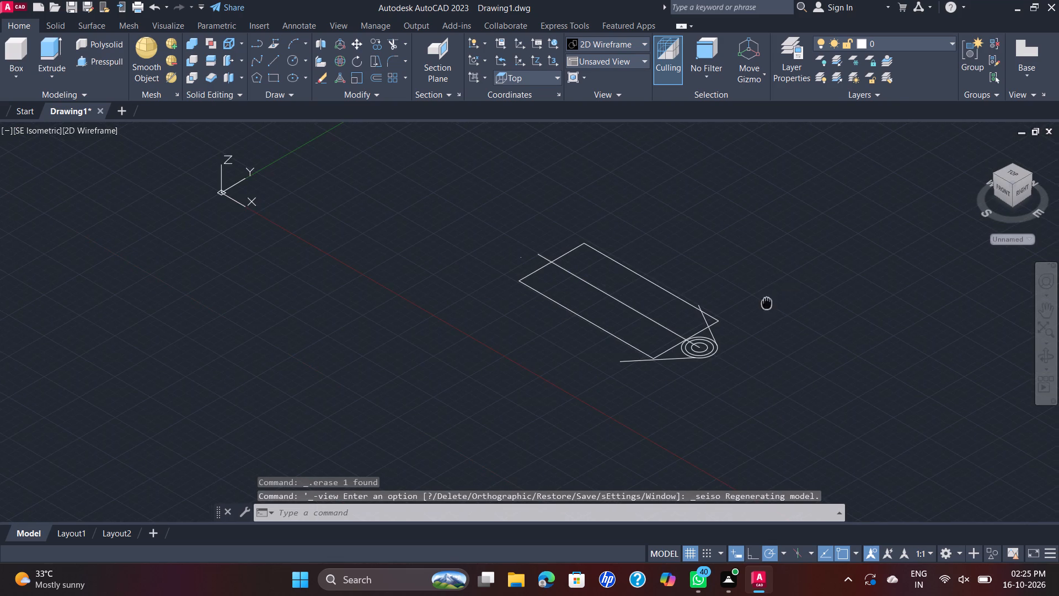
{"action": "middle_click_drag", "start_coordinate": [741, 296], "coordinate": [427, 398]}
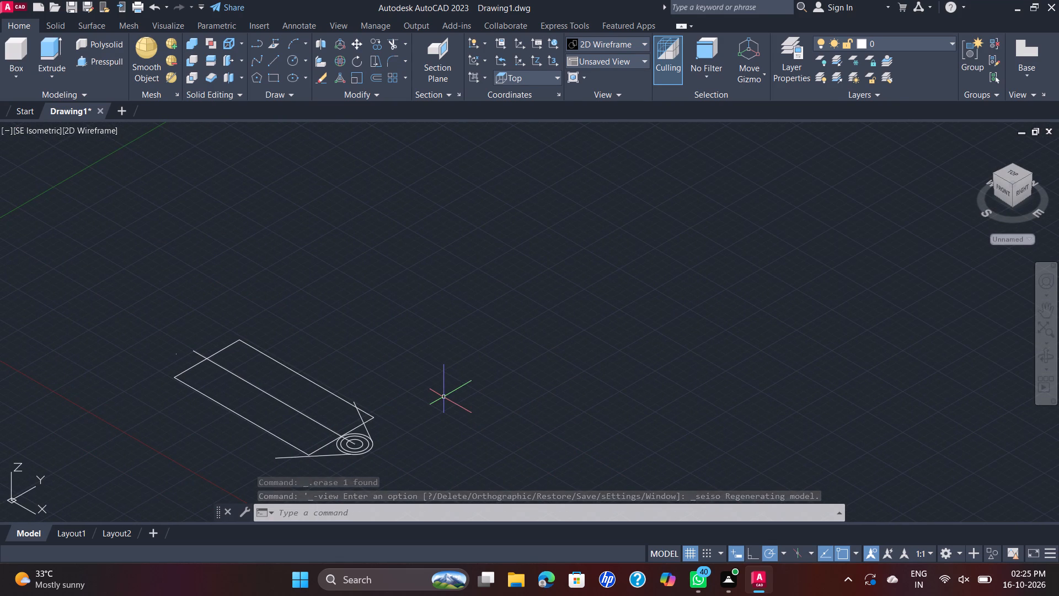
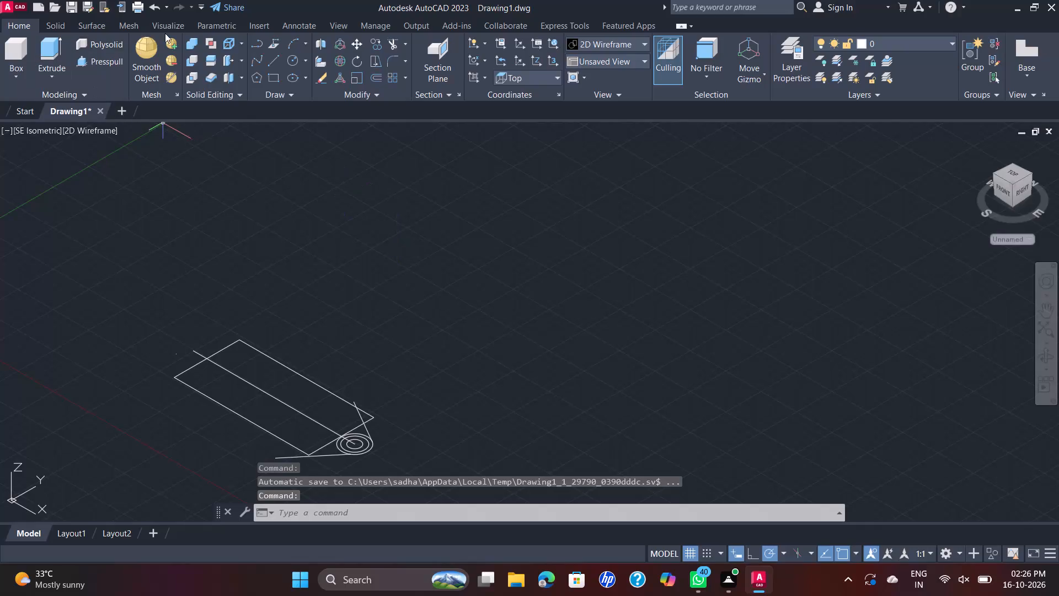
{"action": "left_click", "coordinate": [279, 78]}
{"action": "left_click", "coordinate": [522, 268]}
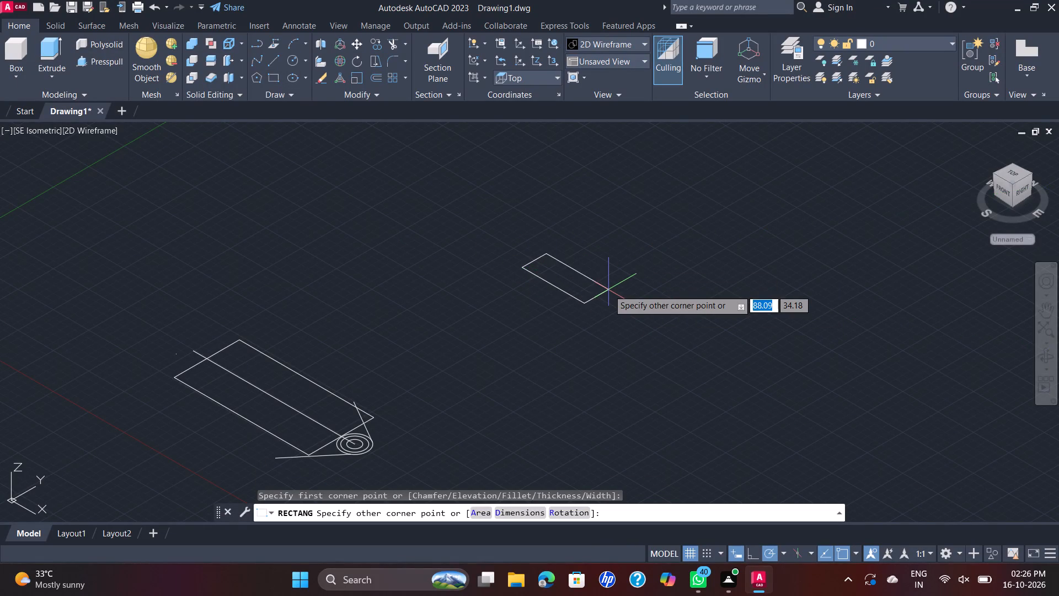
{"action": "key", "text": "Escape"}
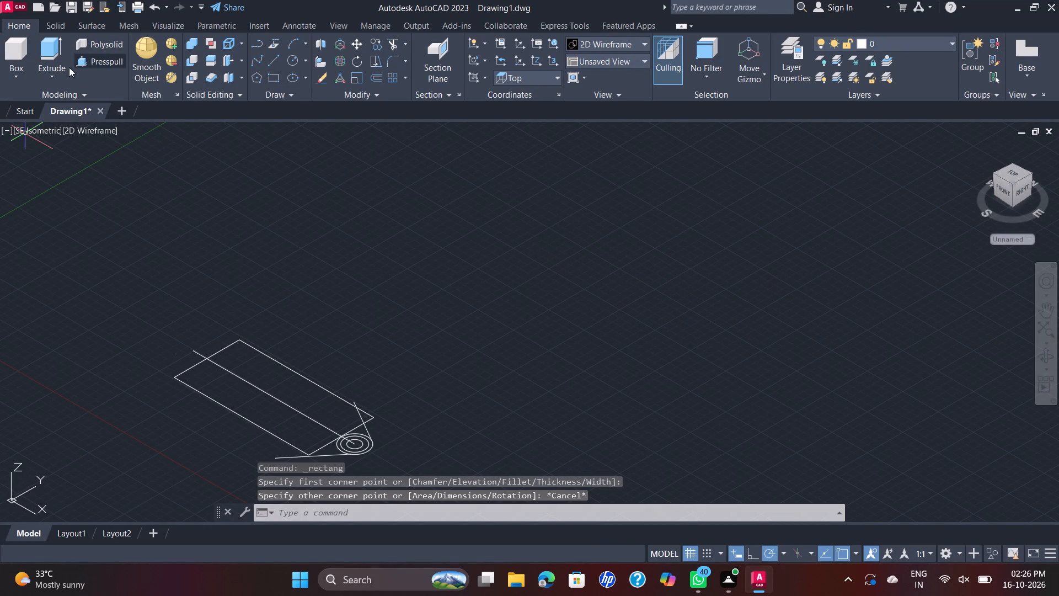
Start a line in the empty space beyond the profile, heading vertically upward along the Z axis.
{"action": "left_click", "coordinate": [274, 60]}
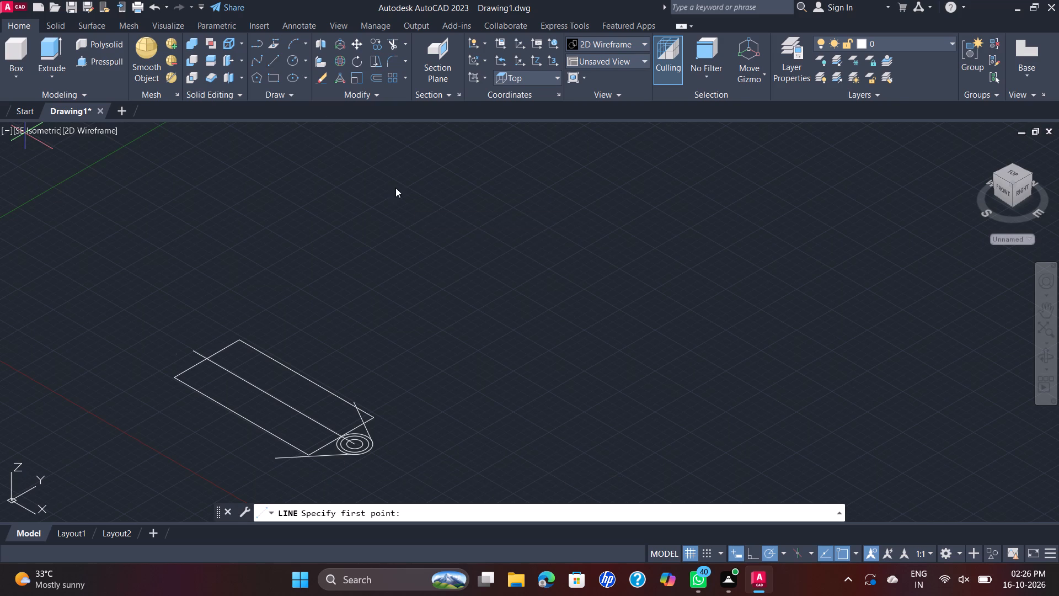
{"action": "left_click", "coordinate": [441, 247]}
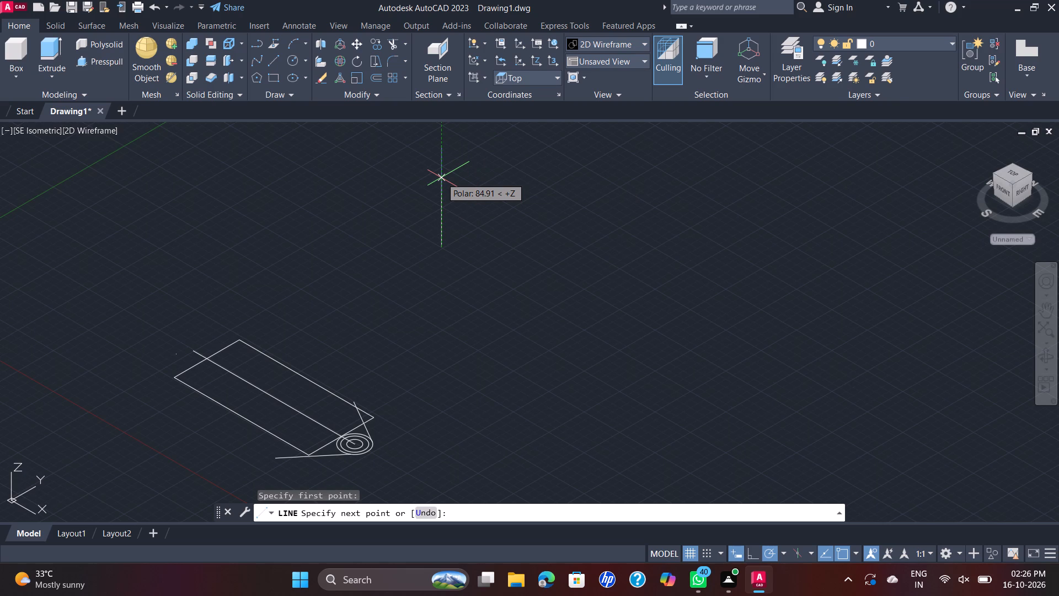
{"action": "middle_click_drag", "start_coordinate": [441, 178], "coordinate": [426, 287]}
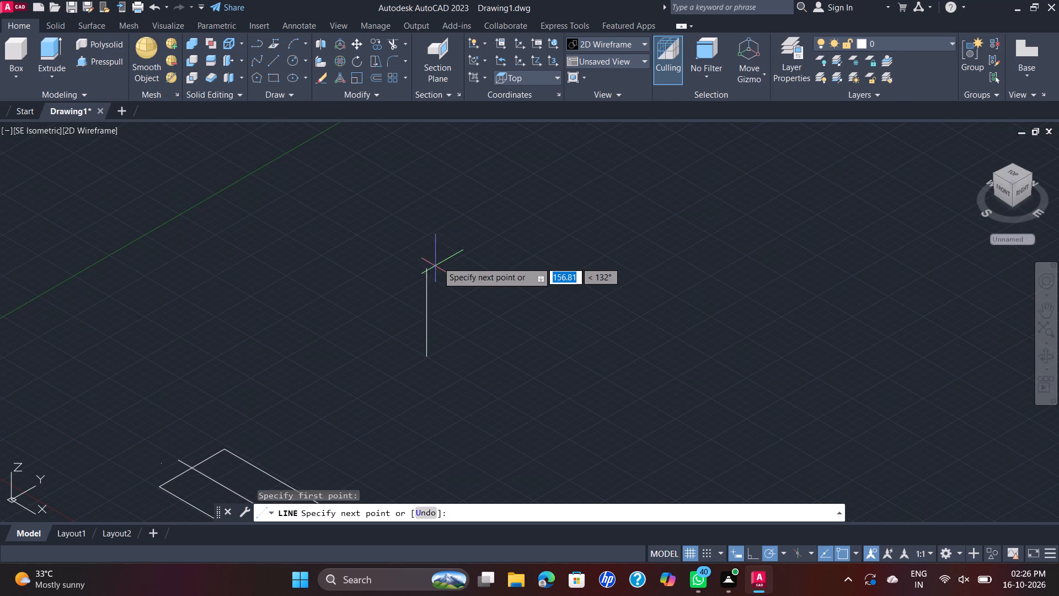
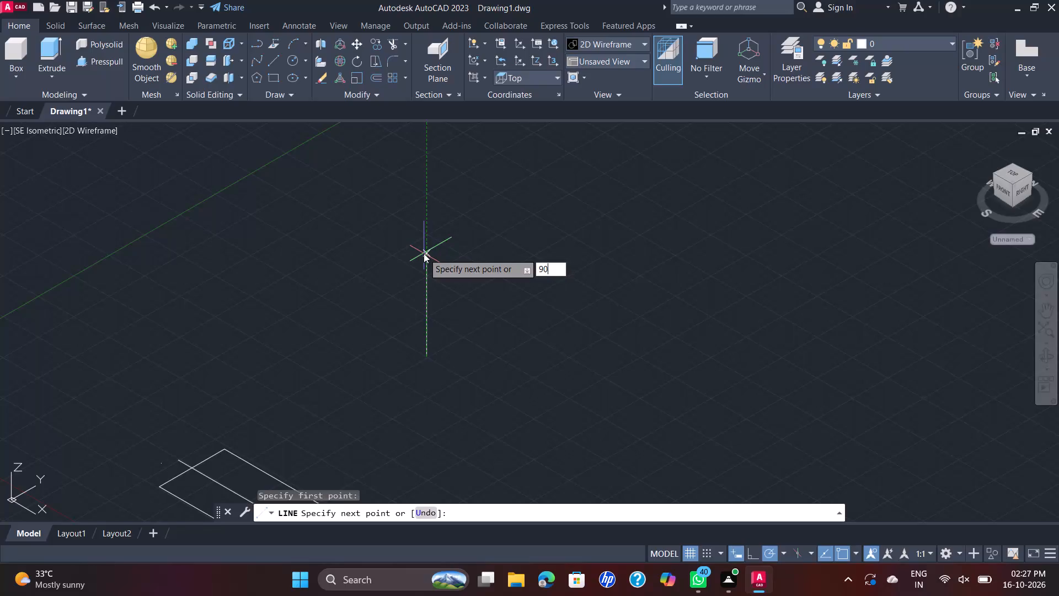
Draw the upright rectangle with lines 90 mm up Z, 180 mm along X, 90 mm down, and back to the start point.
{"action": "key", "text": "Return"}
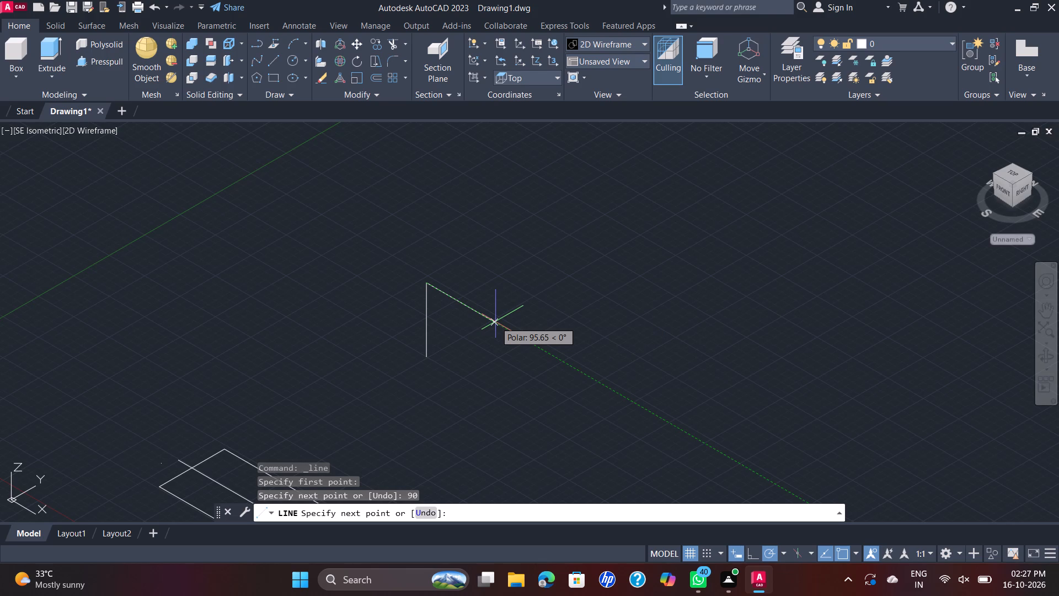
{"action": "key", "text": "1"}
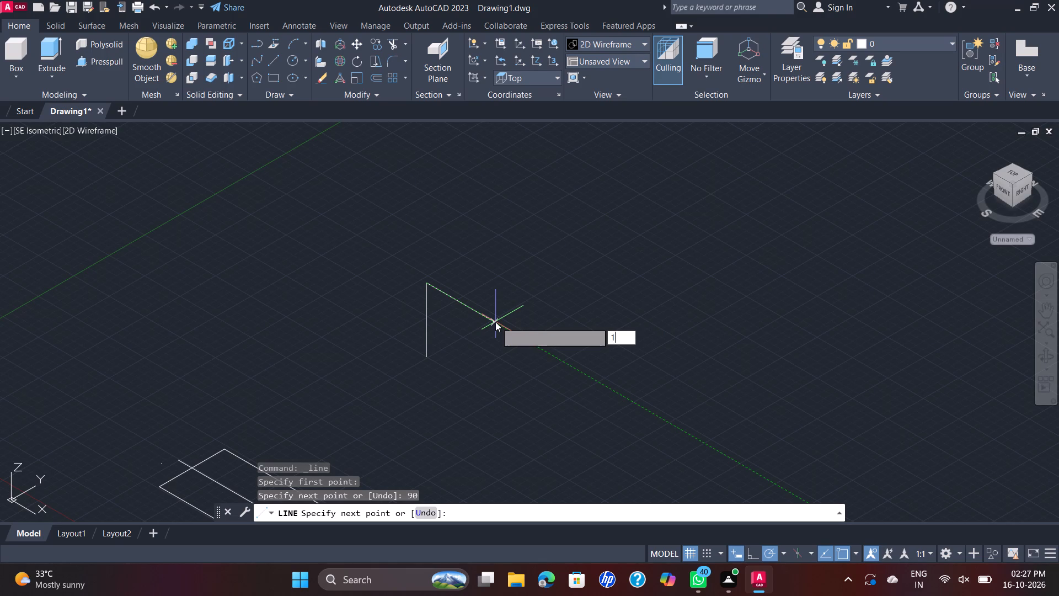
{"action": "type", "text": "80"}
{"action": "key", "text": "Return"}
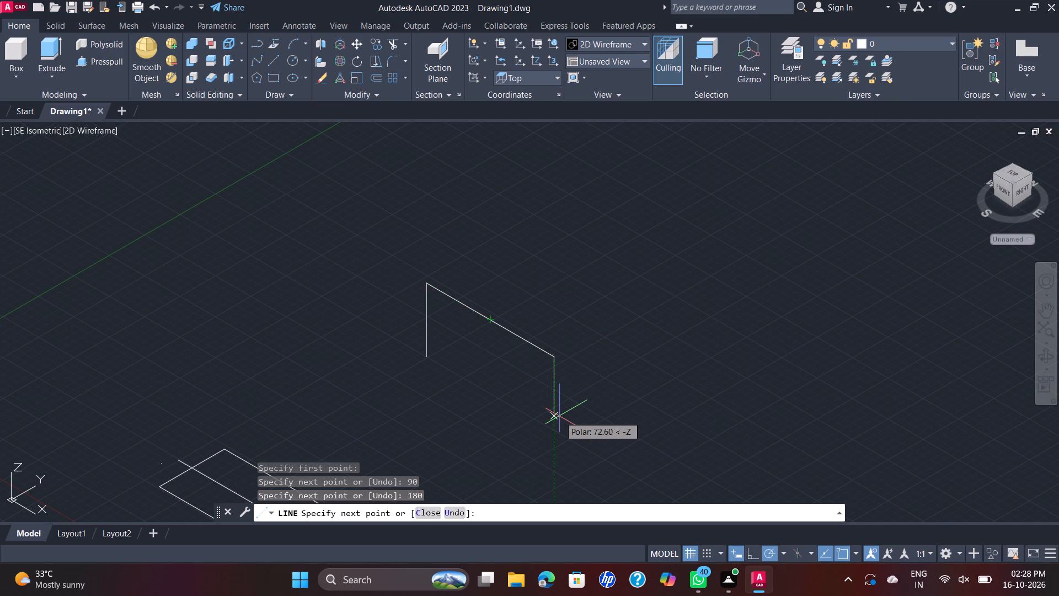
{"action": "type", "text": "90"}
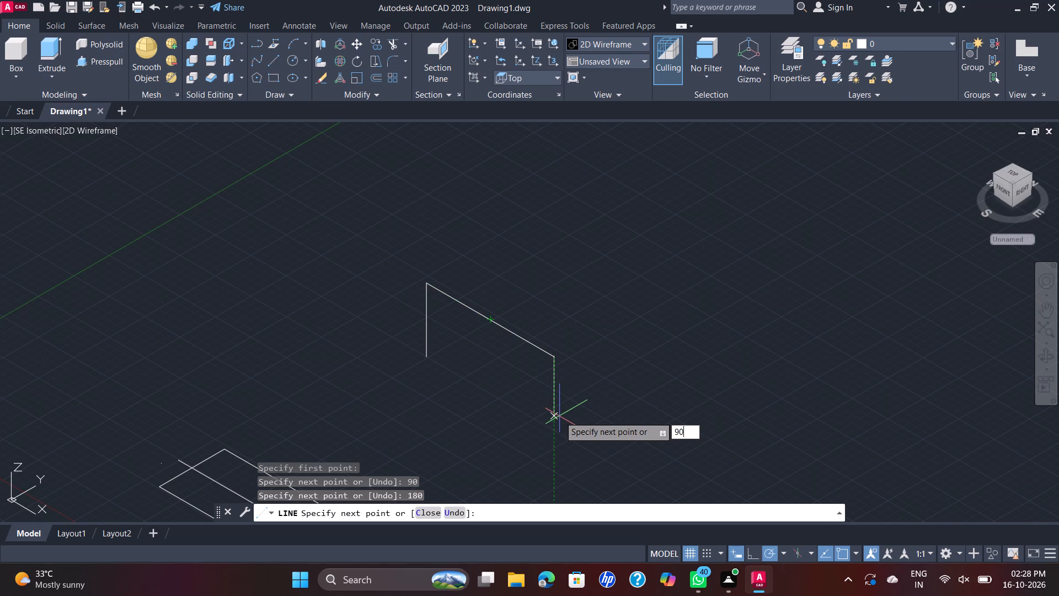
{"action": "key", "text": "Return"}
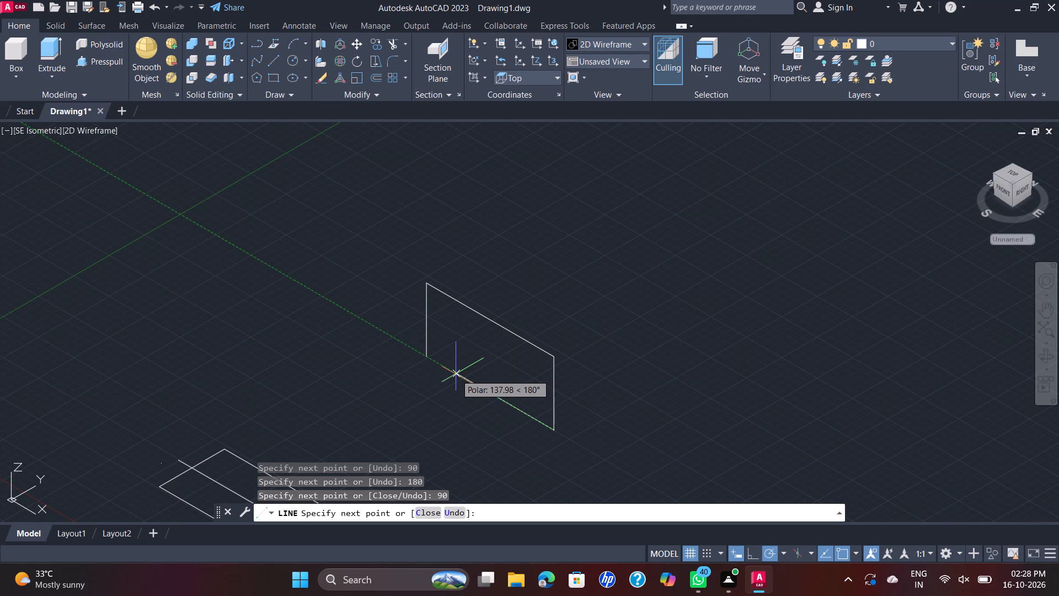
{"action": "left_click", "coordinate": [424, 356]}
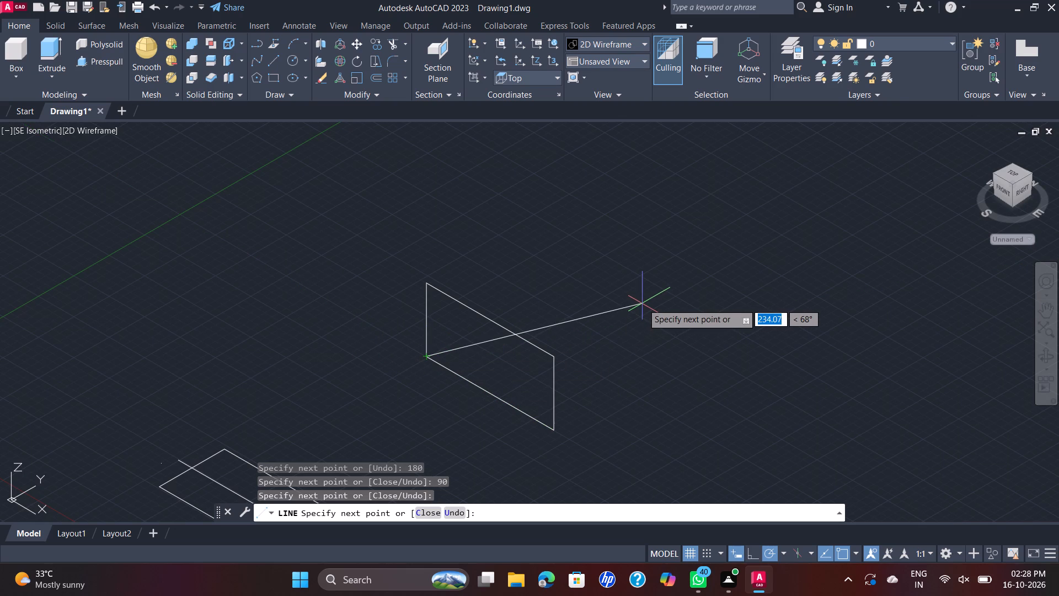
{"action": "key", "text": "Escape"}
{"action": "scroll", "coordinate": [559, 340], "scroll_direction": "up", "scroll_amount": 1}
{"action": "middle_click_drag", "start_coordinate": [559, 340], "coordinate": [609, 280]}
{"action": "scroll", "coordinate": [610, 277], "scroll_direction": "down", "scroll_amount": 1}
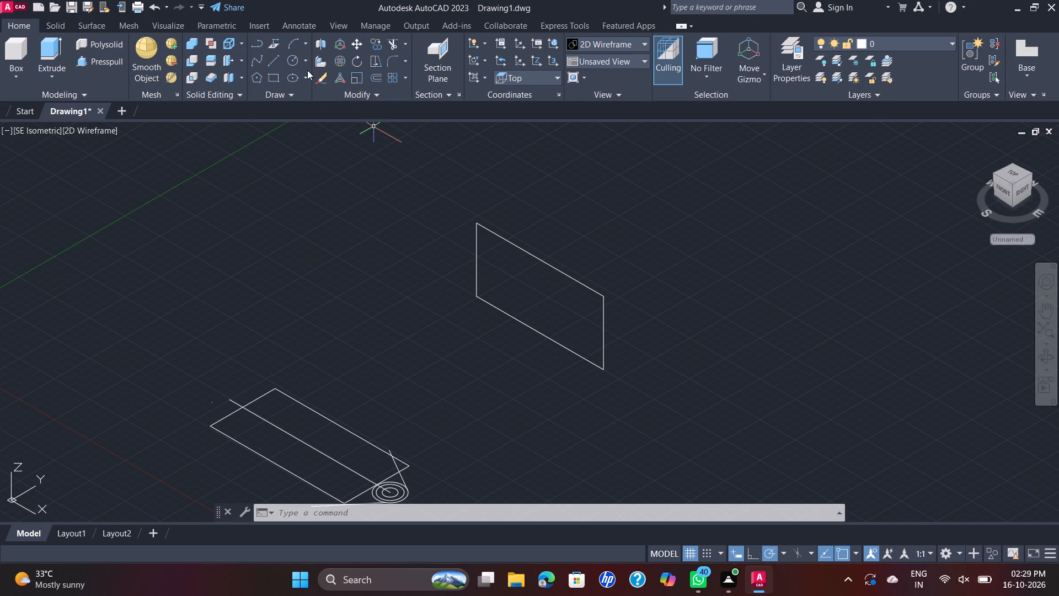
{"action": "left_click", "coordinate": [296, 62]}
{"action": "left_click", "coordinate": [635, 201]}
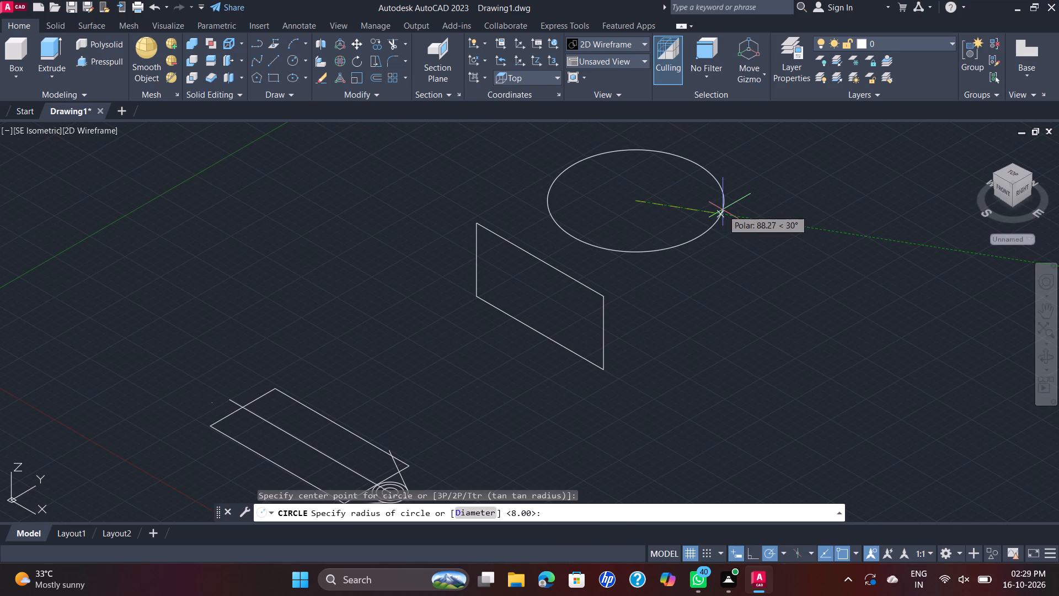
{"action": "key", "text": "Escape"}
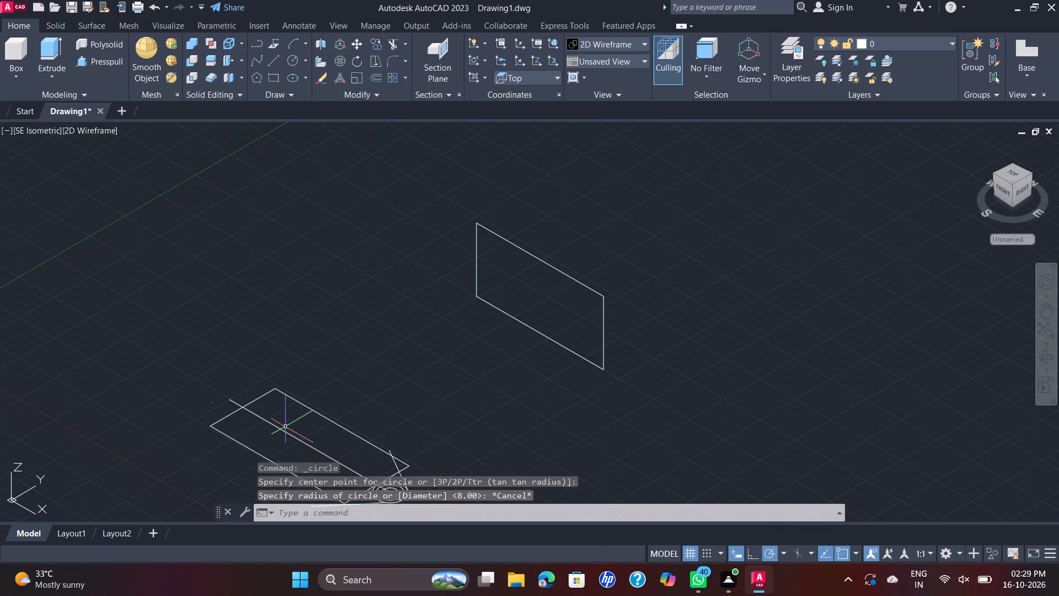
Switch the viewport to the Front view so the upright rectangle is seen face-on.
{"action": "left_click", "coordinate": [26, 132]}
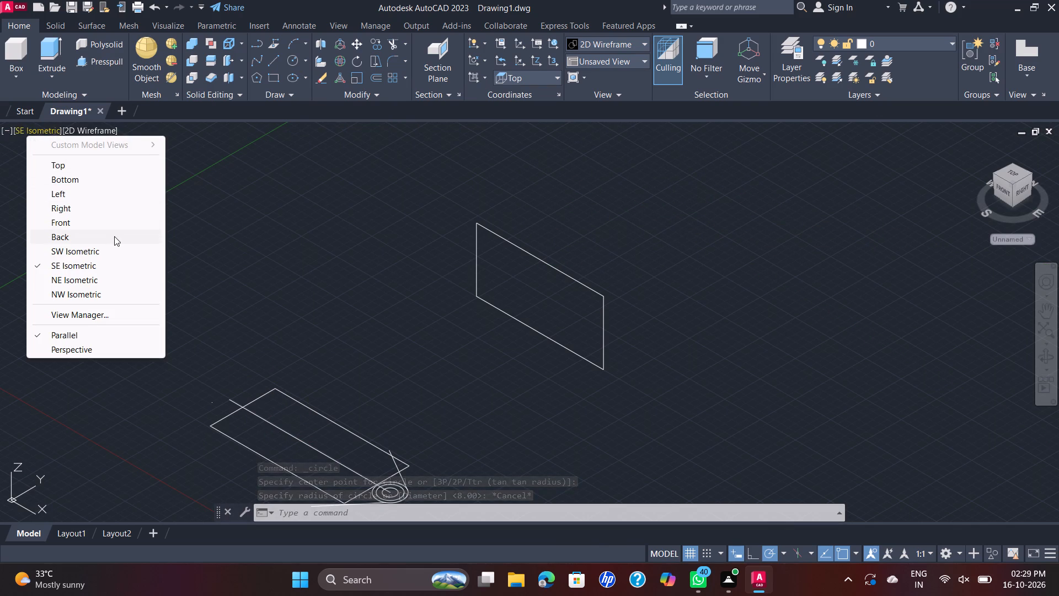
{"action": "left_click", "coordinate": [111, 223]}
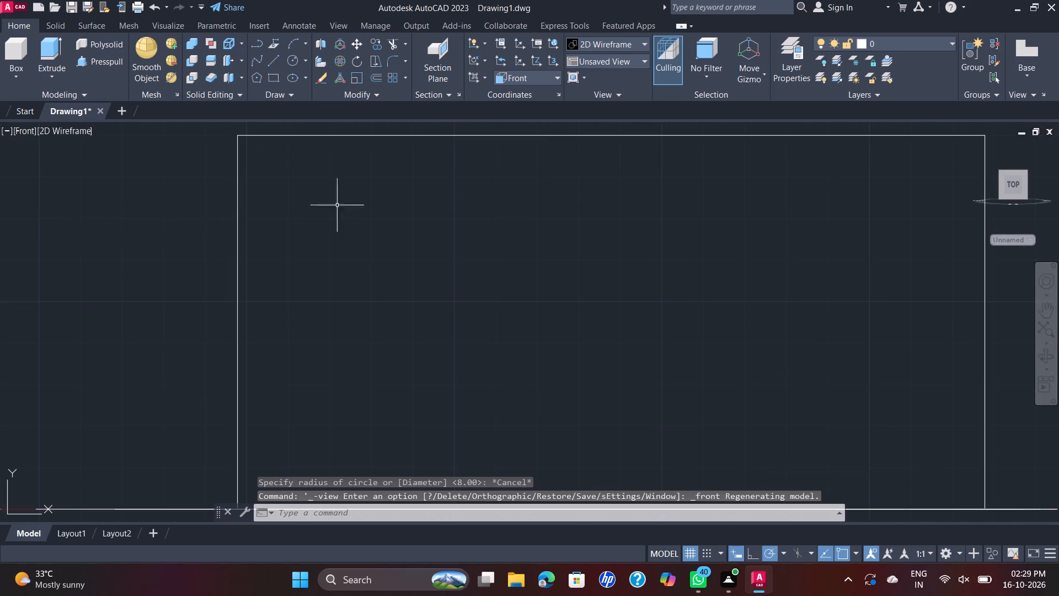
{"action": "scroll", "coordinate": [350, 201], "scroll_direction": "down", "scroll_amount": 1}
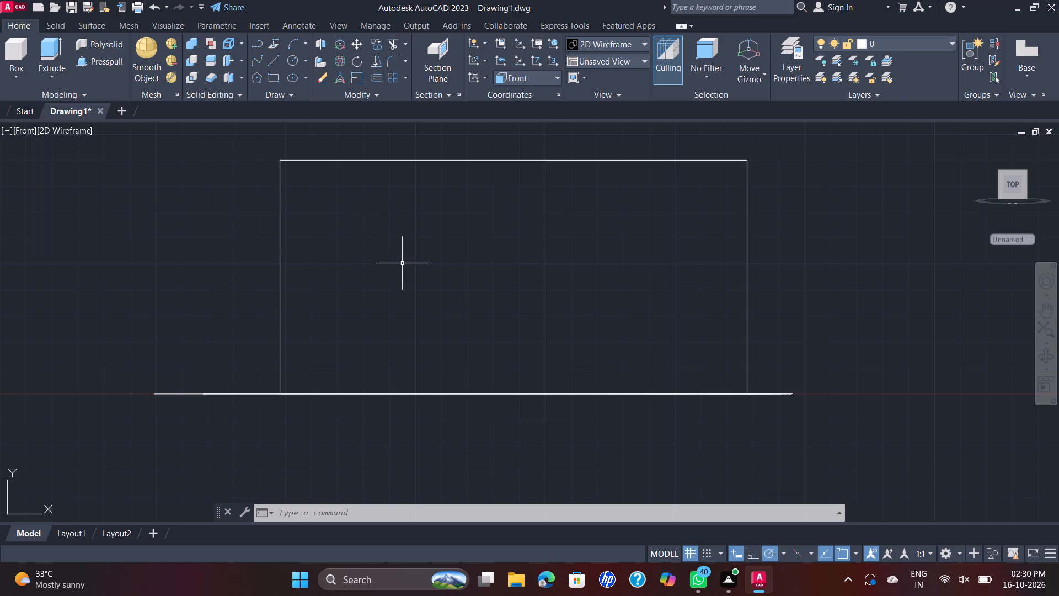
Draw an 18 mm line from the upright rectangle's upper-left corner along its top edge.
{"action": "left_click", "coordinate": [272, 63]}
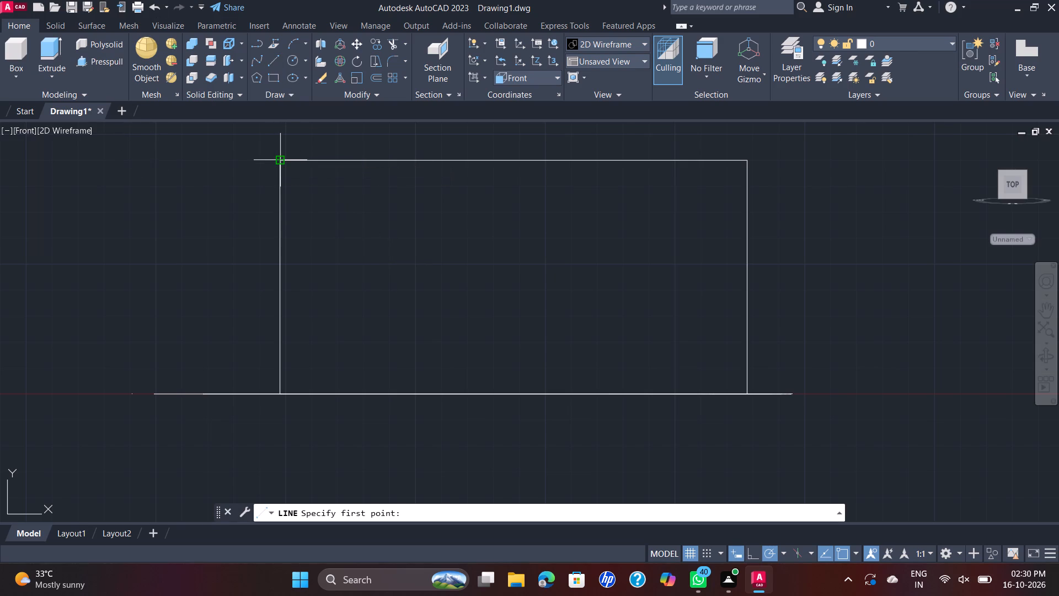
{"action": "left_click", "coordinate": [279, 160]}
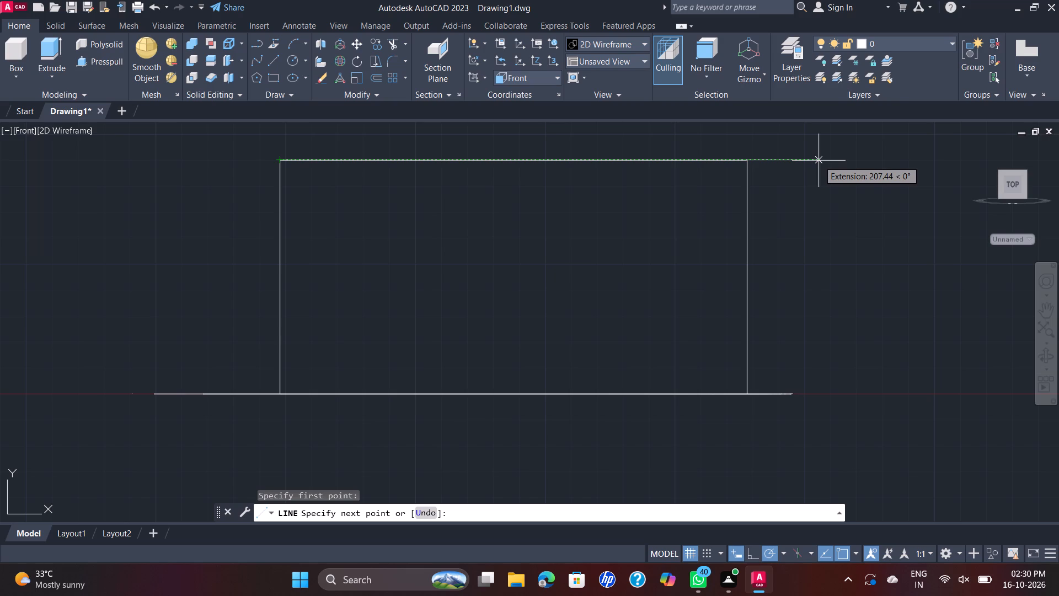
{"action": "type", "text": "18"}
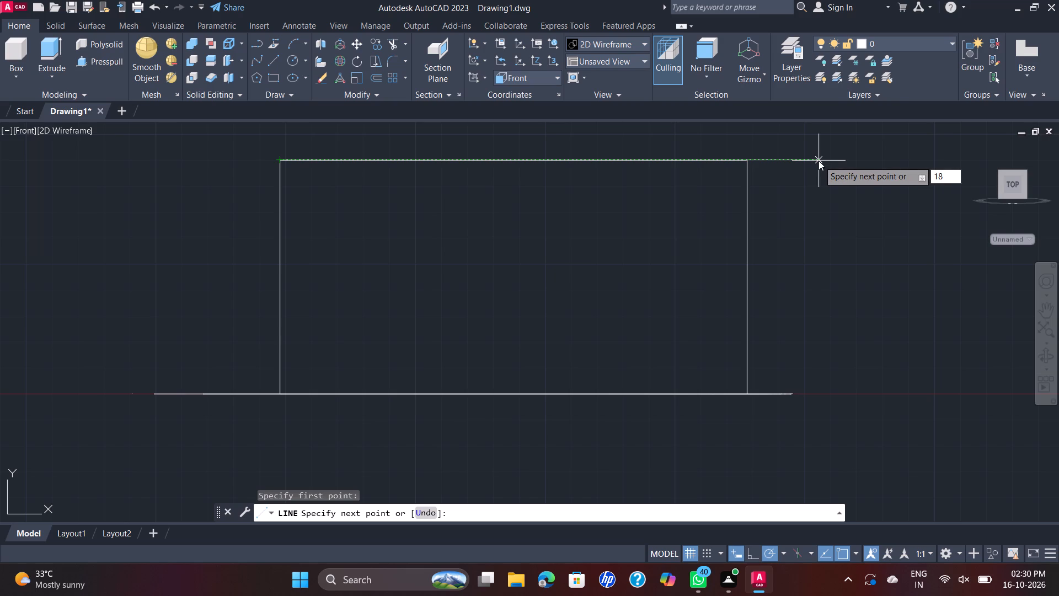
{"action": "key", "text": "Return"}
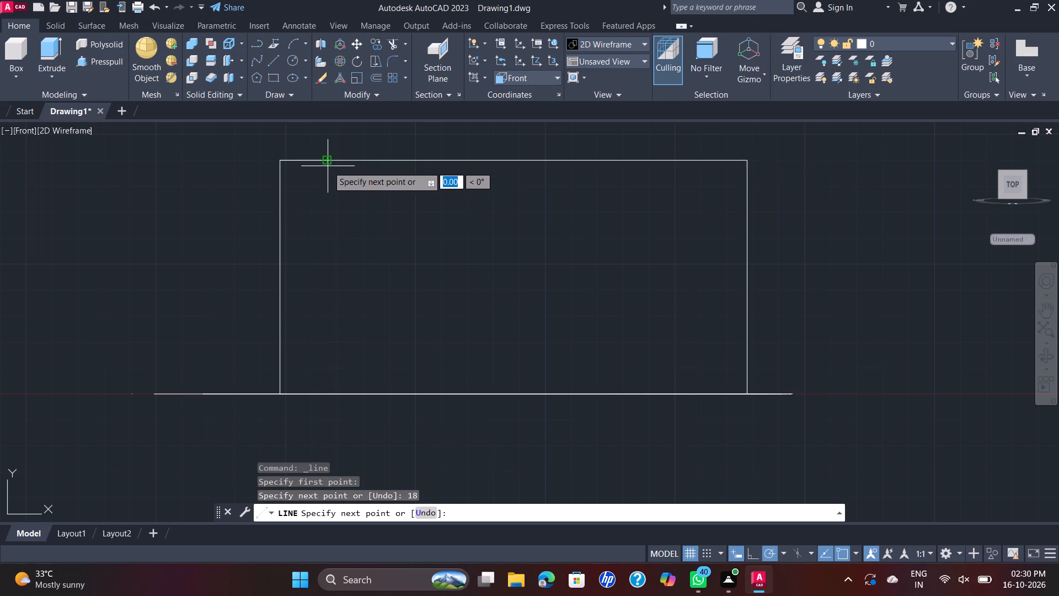
{"action": "key", "text": "Escape"}
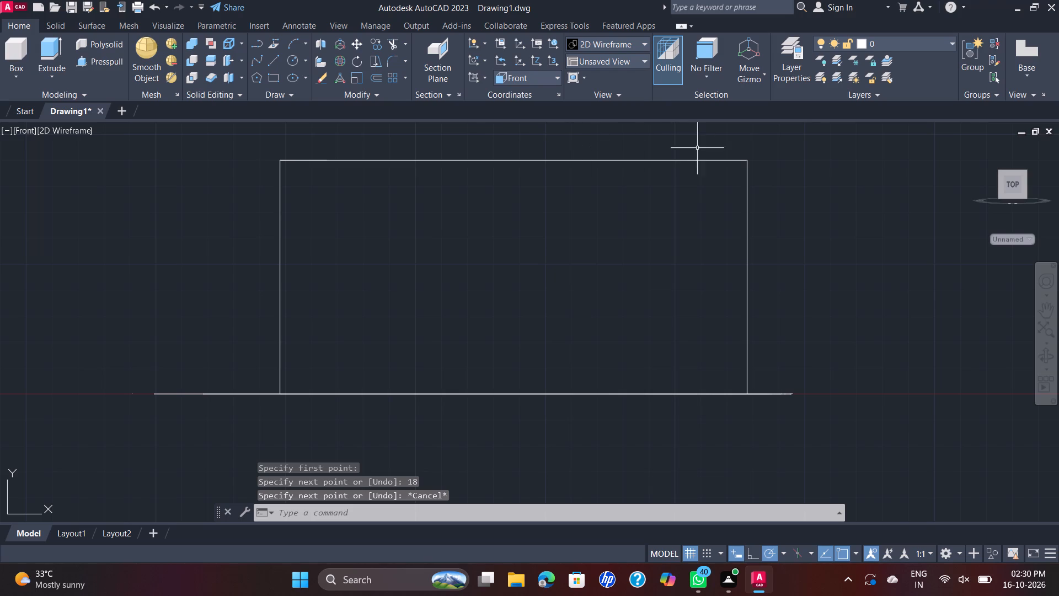
Start a centre-based circle in the Front view.
{"action": "left_click", "coordinate": [294, 62]}
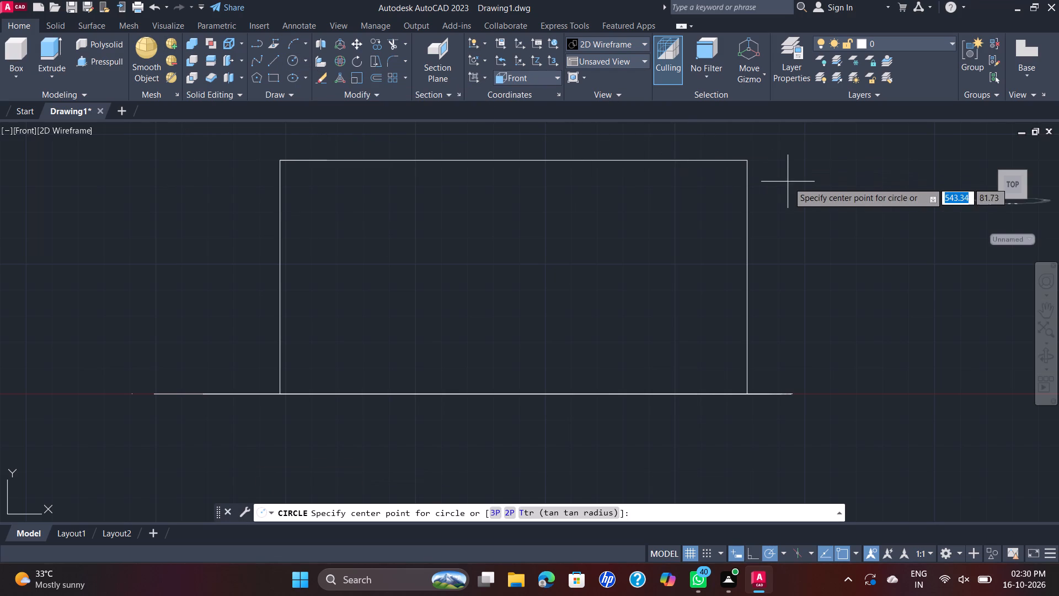
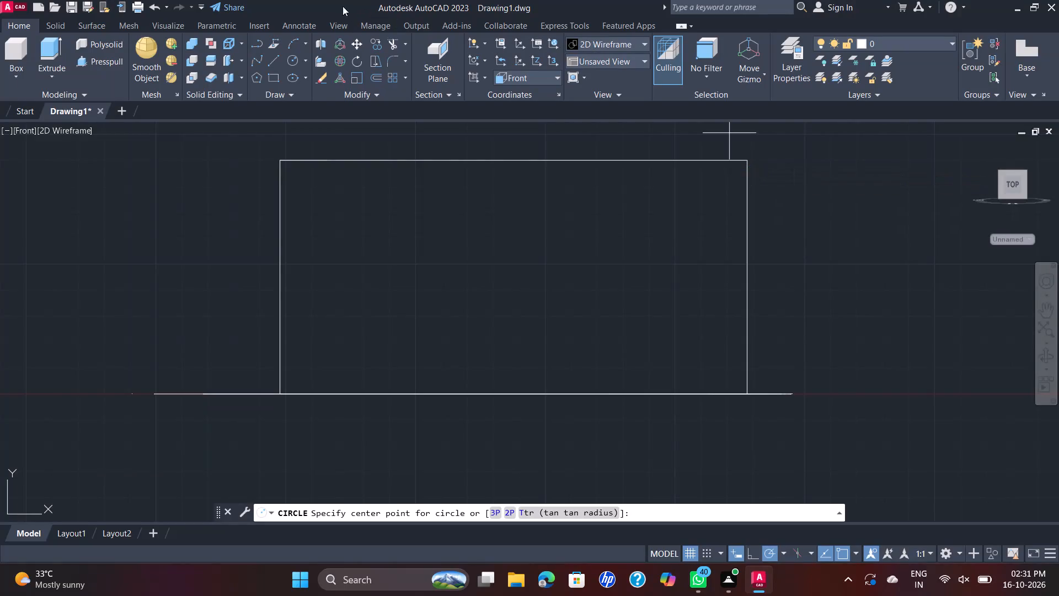
Draw a 73 mm line straight down from the free end of the 18 mm top-edge line, calculating the length as 90-17.
{"action": "key", "text": "Escape"}
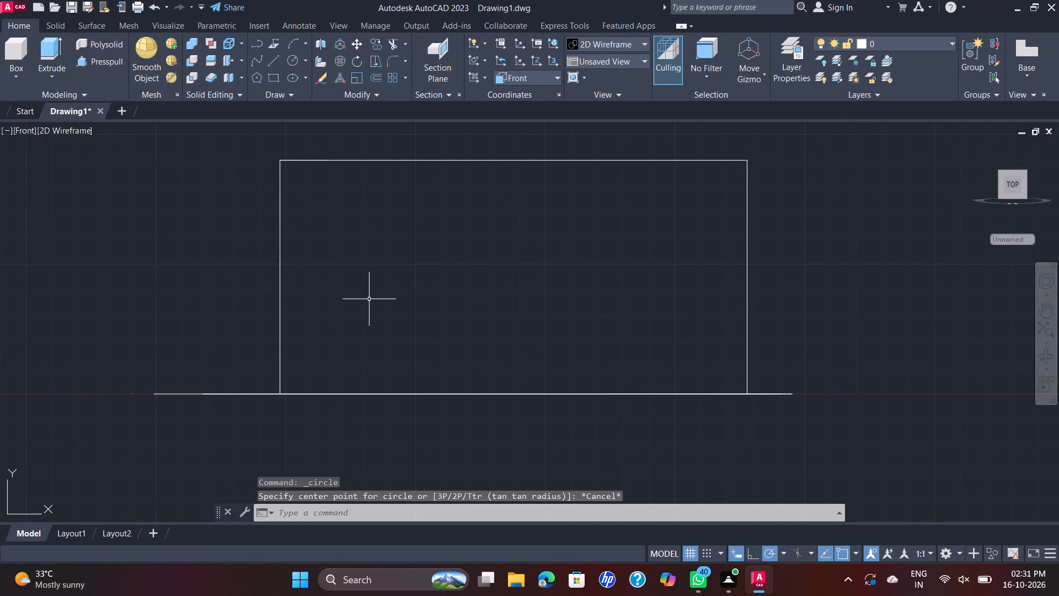
{"action": "key", "text": "l"}
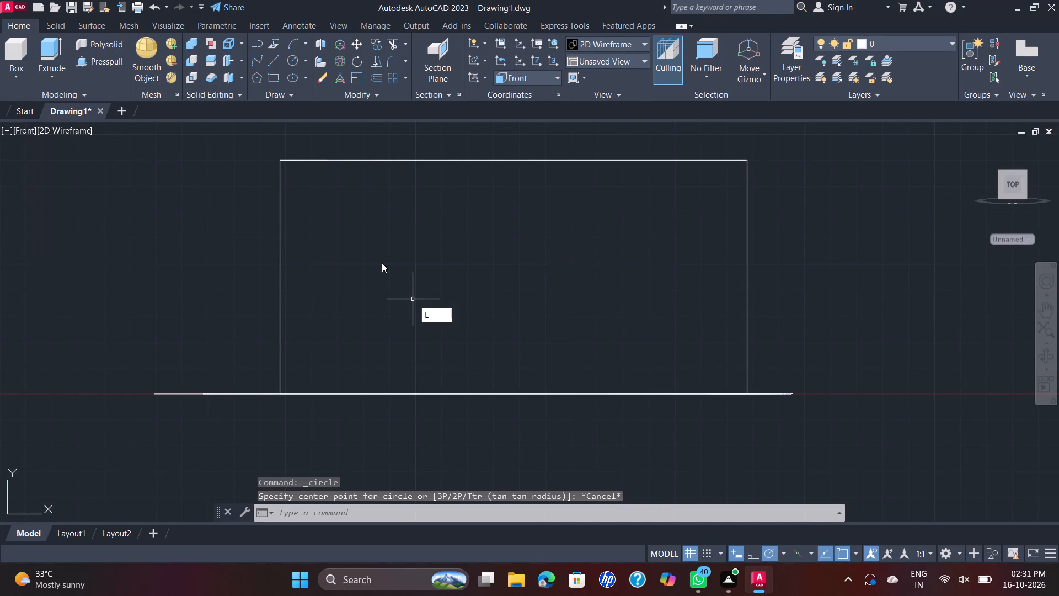
{"action": "key", "text": "Return"}
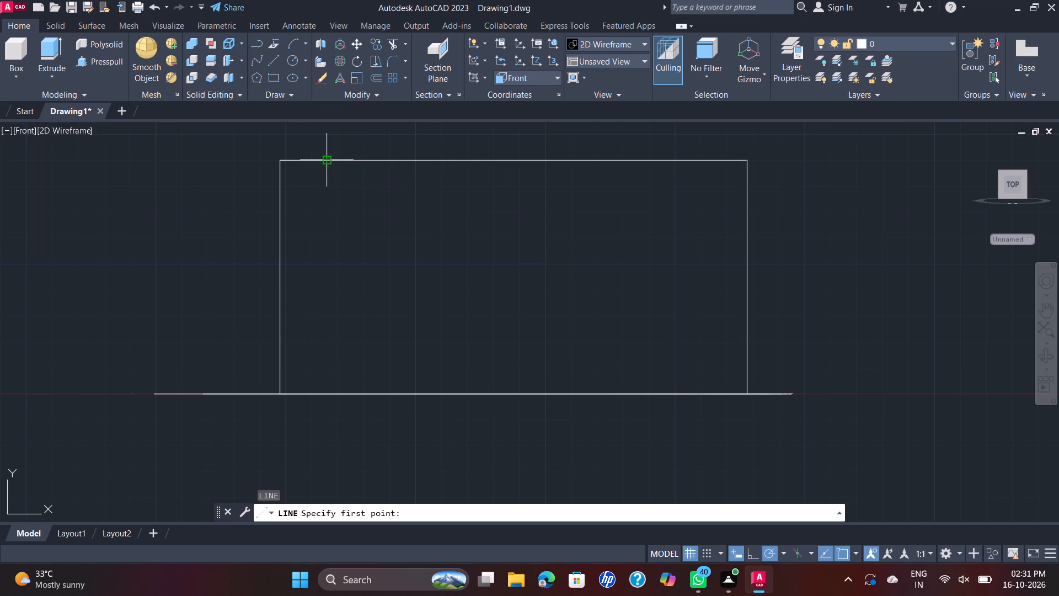
{"action": "left_click", "coordinate": [327, 159]}
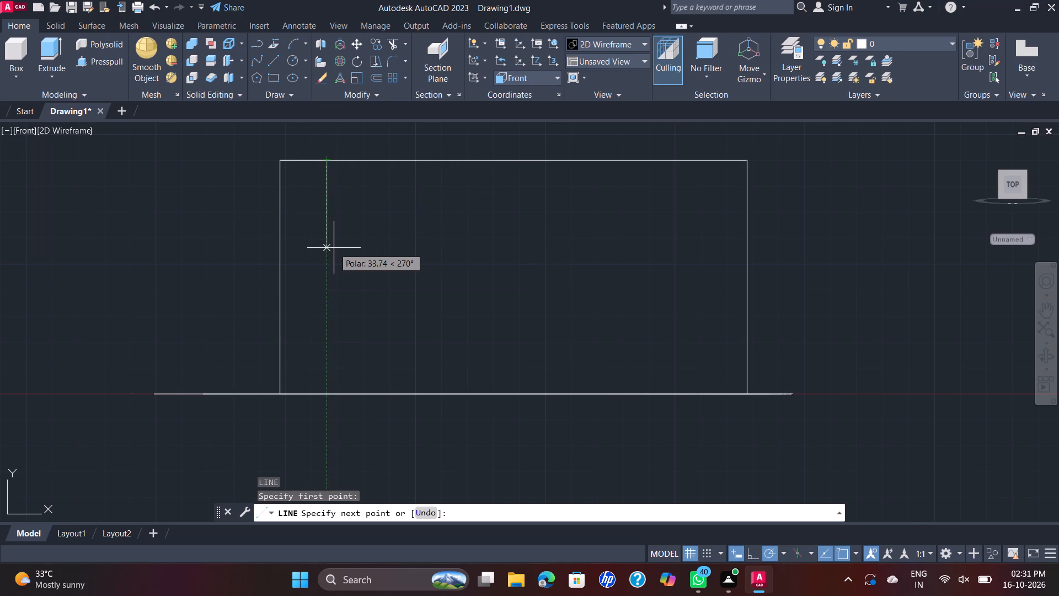
{"action": "key", "text": "ctrl+8"}
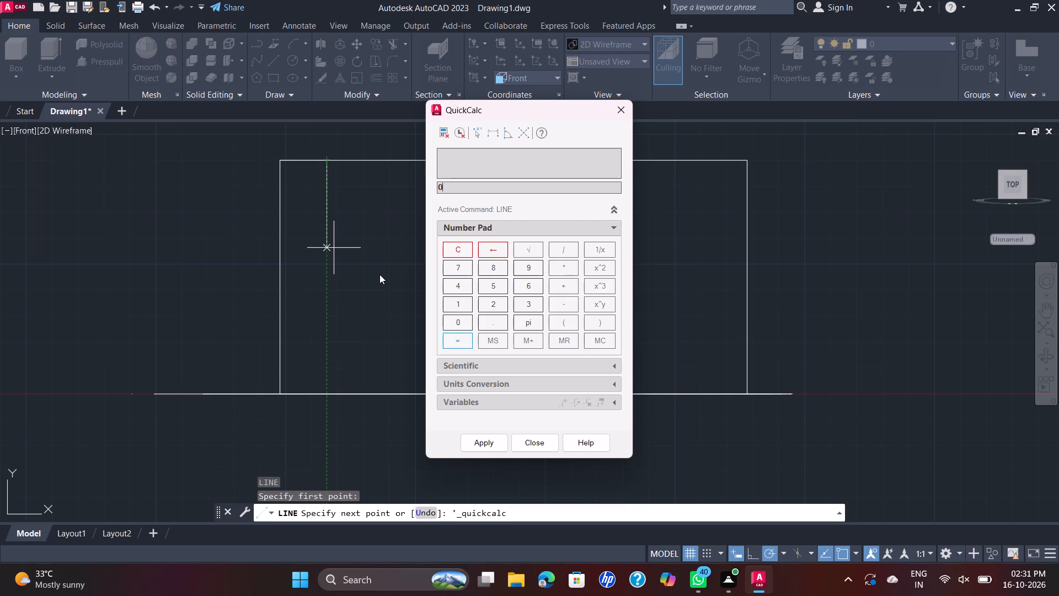
{"action": "key", "text": "BackSpace"}
{"action": "key", "text": "9"}
{"action": "key", "text": "0"}
{"action": "key", "text": "minus"}
{"action": "type", "text": "17"}
{"action": "key", "text": "Return"}
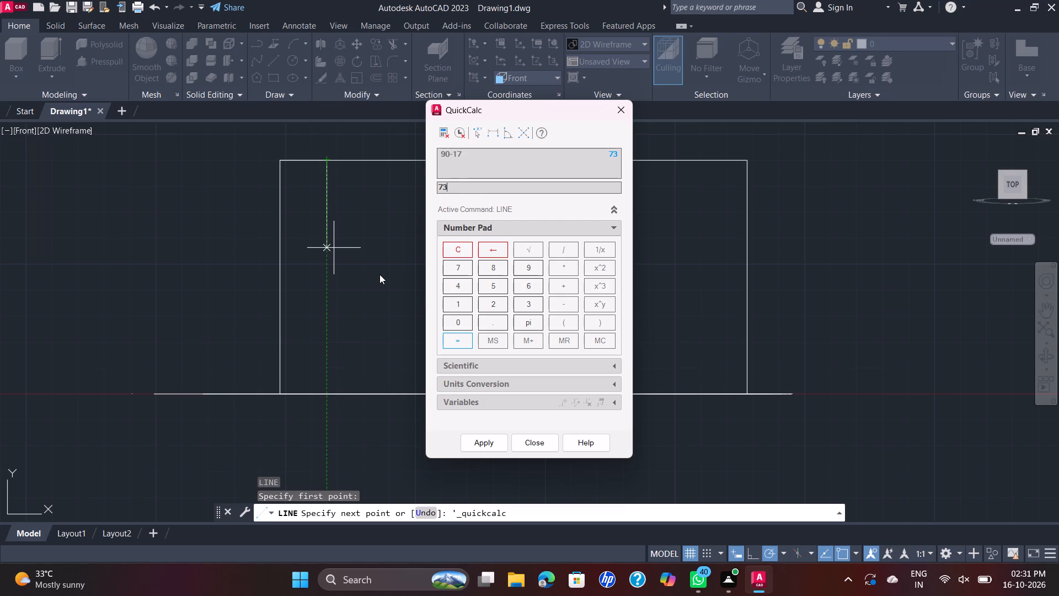
{"action": "left_click", "coordinate": [369, 270]}
{"action": "left_click", "coordinate": [620, 112]}
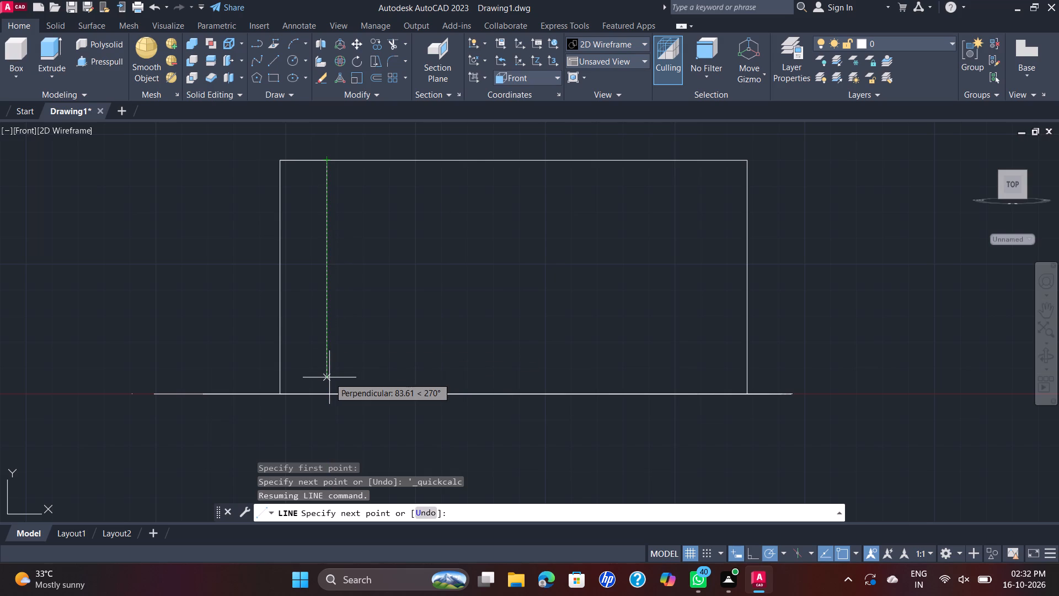
{"action": "key", "text": "ctrl+8"}
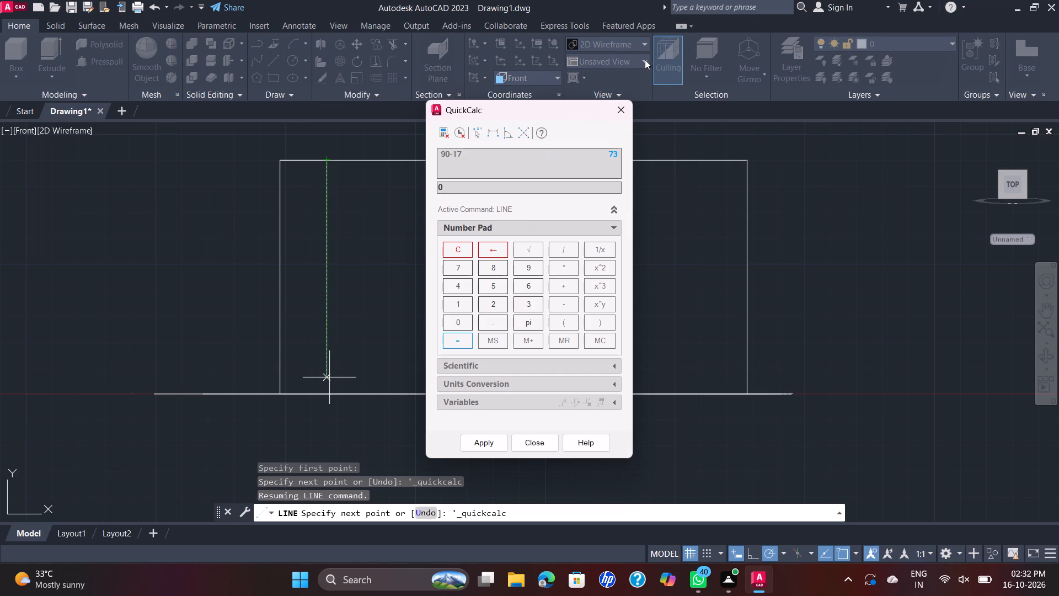
{"action": "left_click", "coordinate": [629, 105]}
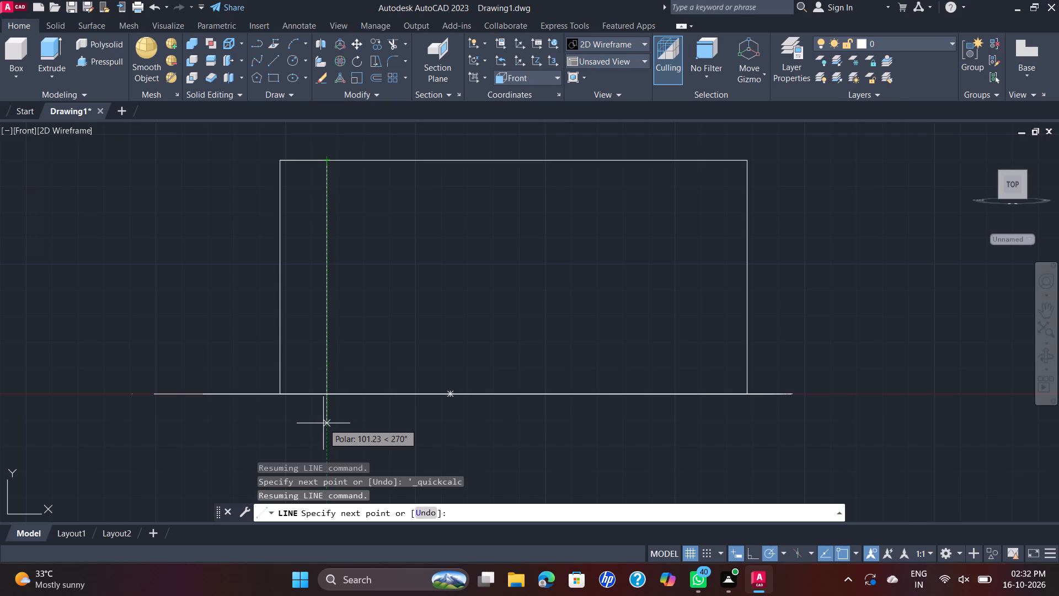
{"action": "type", "text": "73"}
{"action": "key", "text": "Return"}
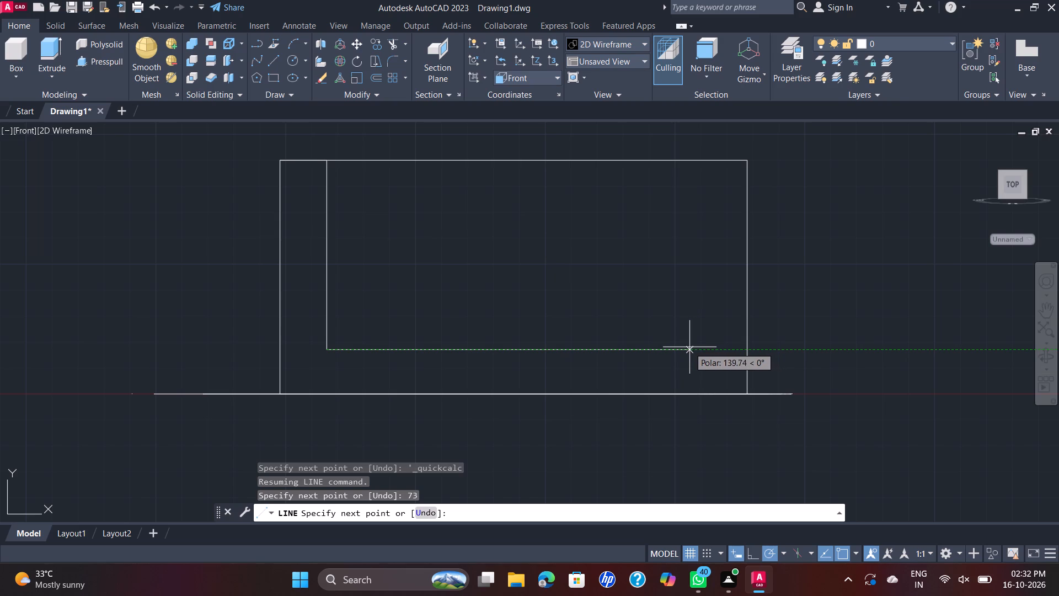
Continue with a freehand horizontal line from its lower end toward the rectangle's right side, ending short of that side.
{"action": "left_click", "coordinate": [655, 347]}
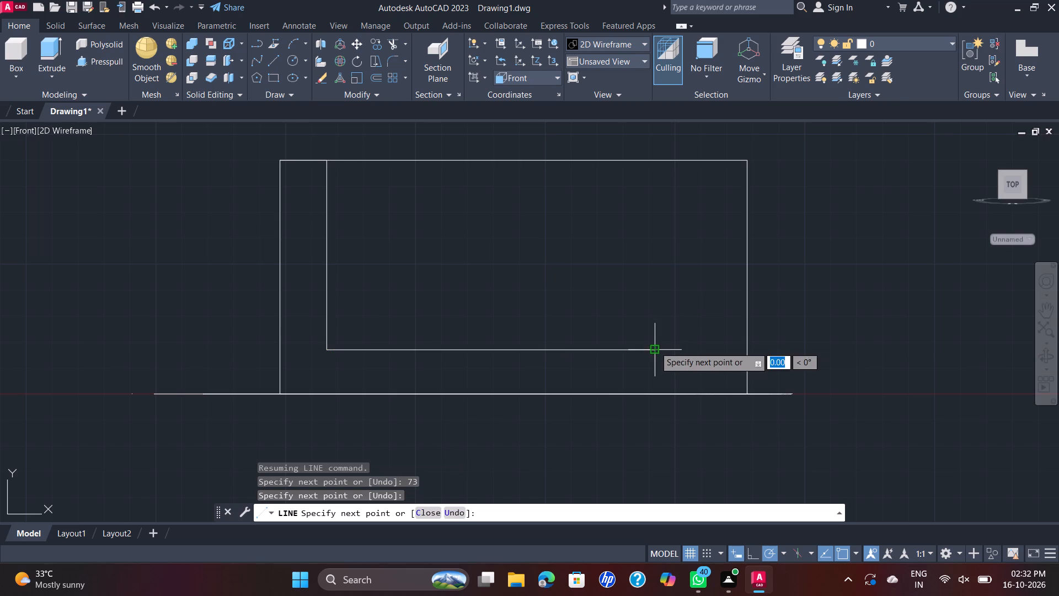
{"action": "key", "text": "Escape"}
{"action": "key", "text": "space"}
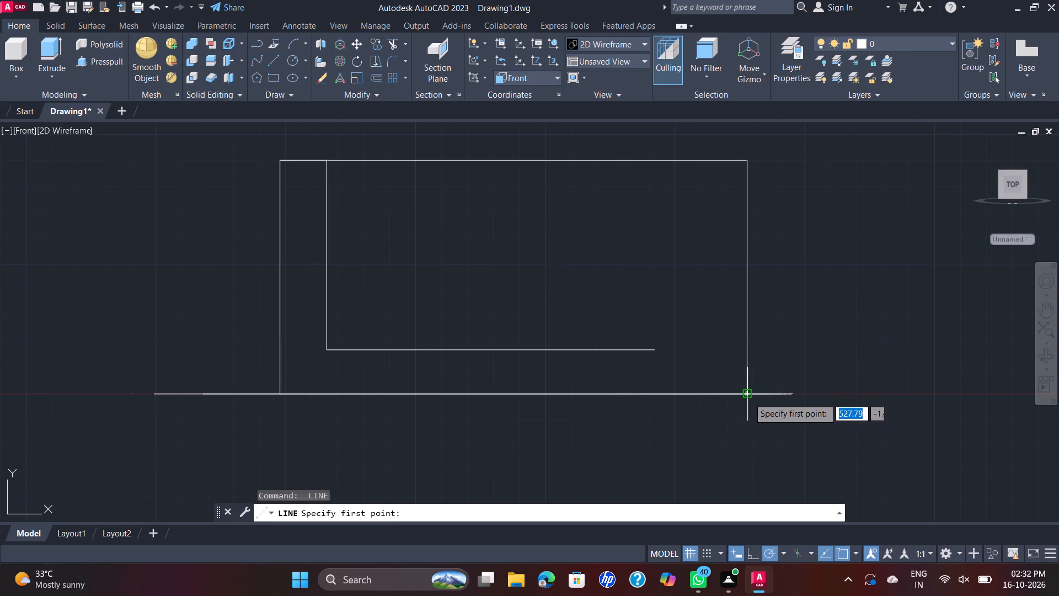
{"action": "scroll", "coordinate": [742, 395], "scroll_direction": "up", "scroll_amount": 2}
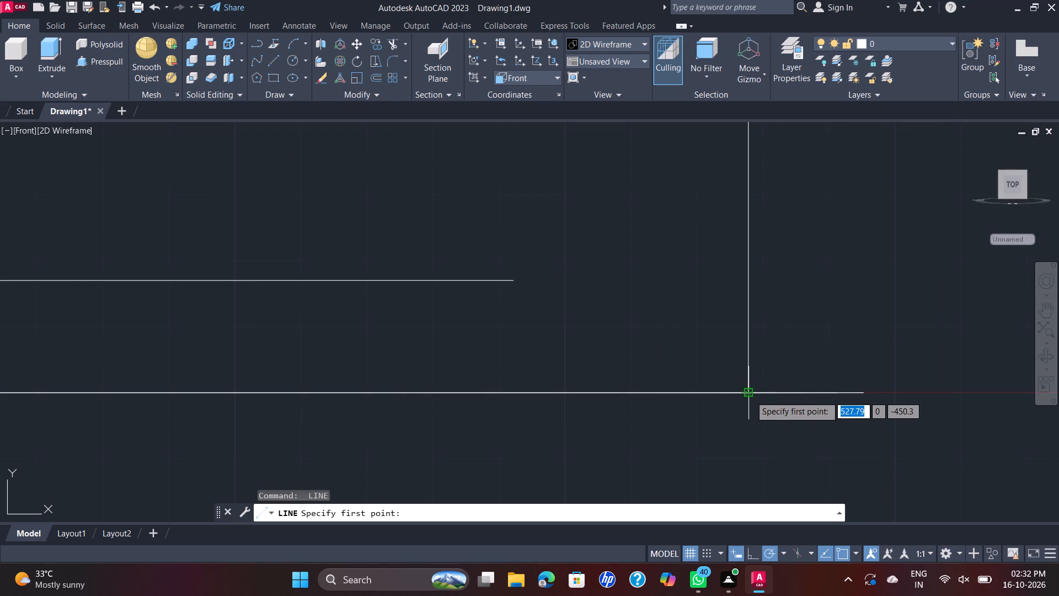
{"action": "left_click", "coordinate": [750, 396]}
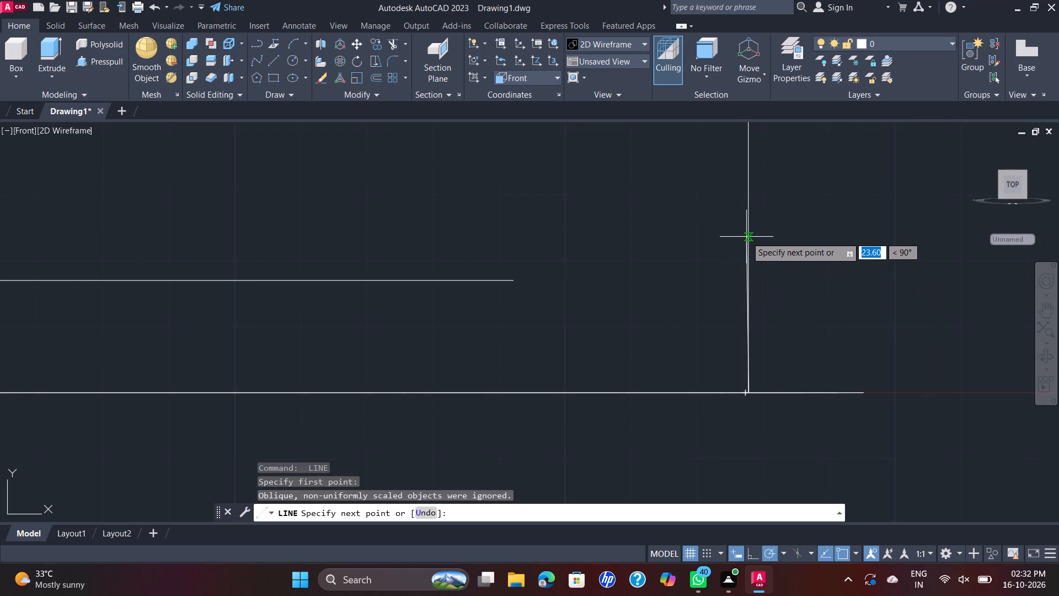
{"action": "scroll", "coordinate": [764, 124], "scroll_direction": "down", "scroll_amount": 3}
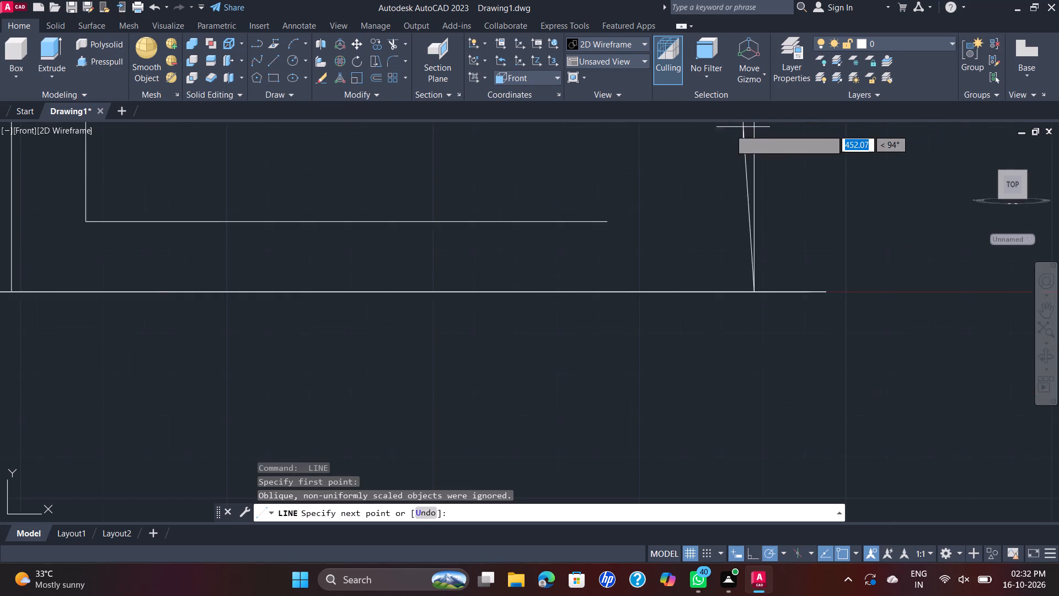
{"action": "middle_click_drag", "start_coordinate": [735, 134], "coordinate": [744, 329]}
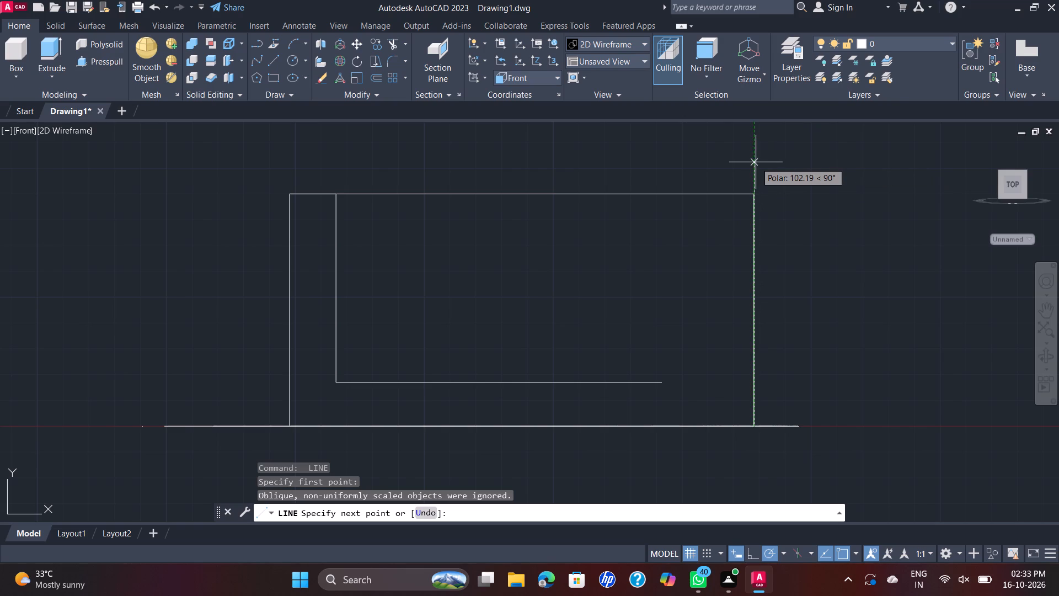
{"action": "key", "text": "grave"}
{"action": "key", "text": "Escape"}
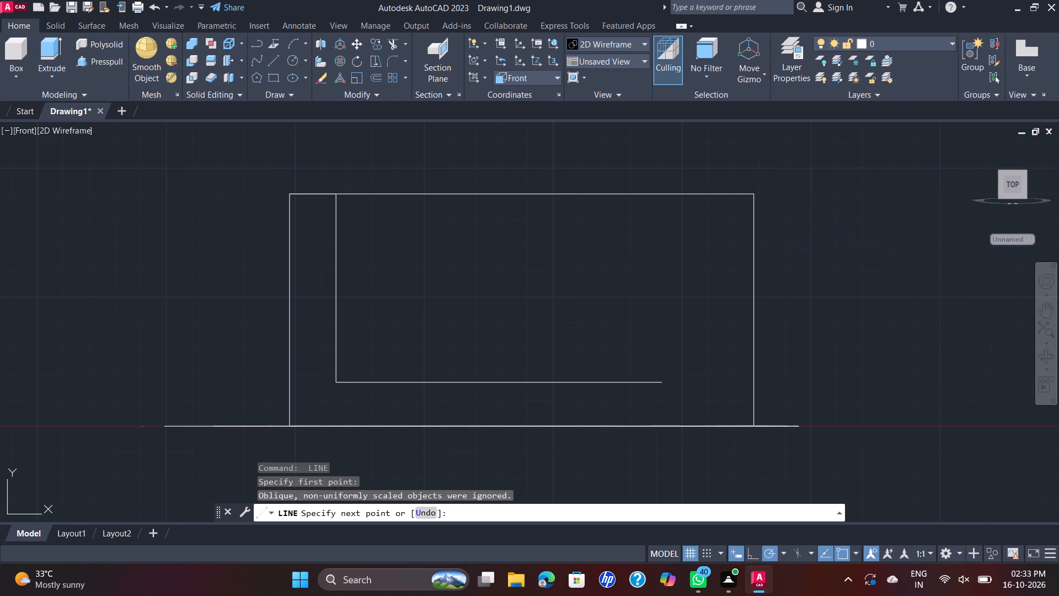
Draw lines from the rectangle's upper-right corner, 18 mm left along the top edge and 73 mm straight down.
{"action": "key", "text": "space"}
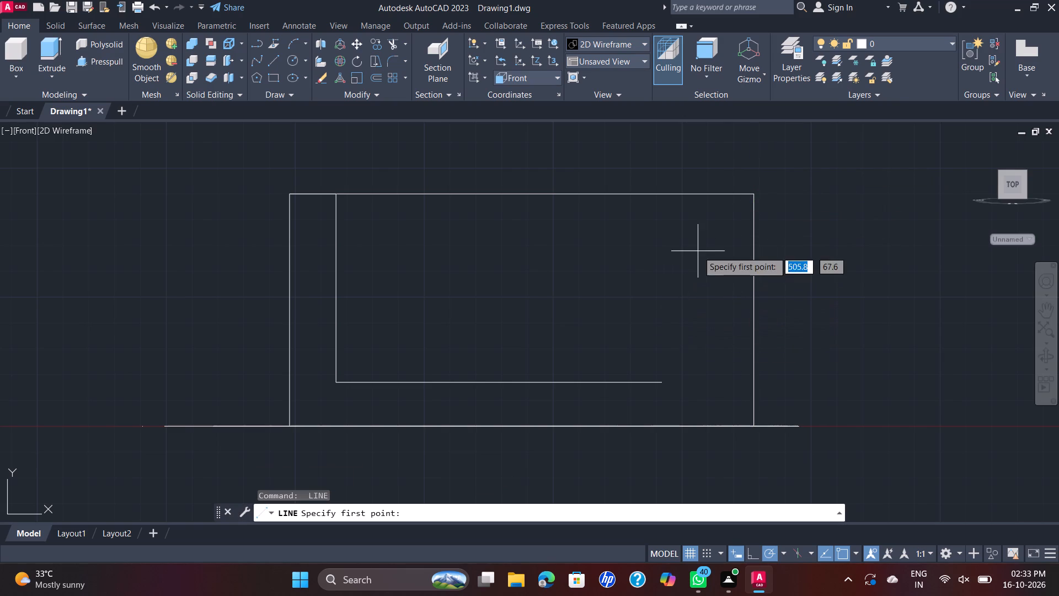
{"action": "left_click", "coordinate": [756, 196]}
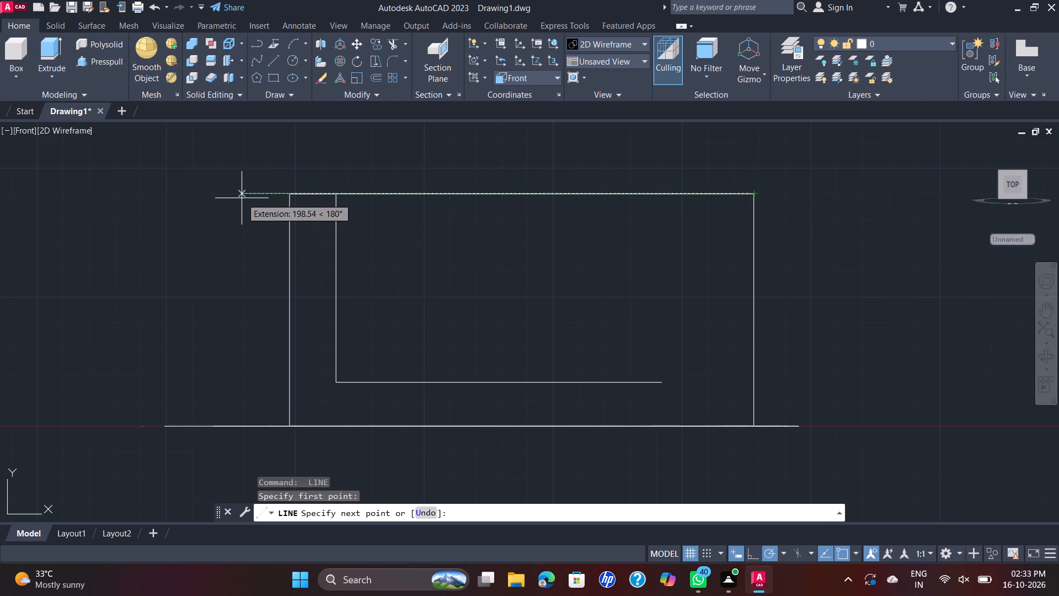
{"action": "type", "text": "48"}
{"action": "key", "text": "Return"}
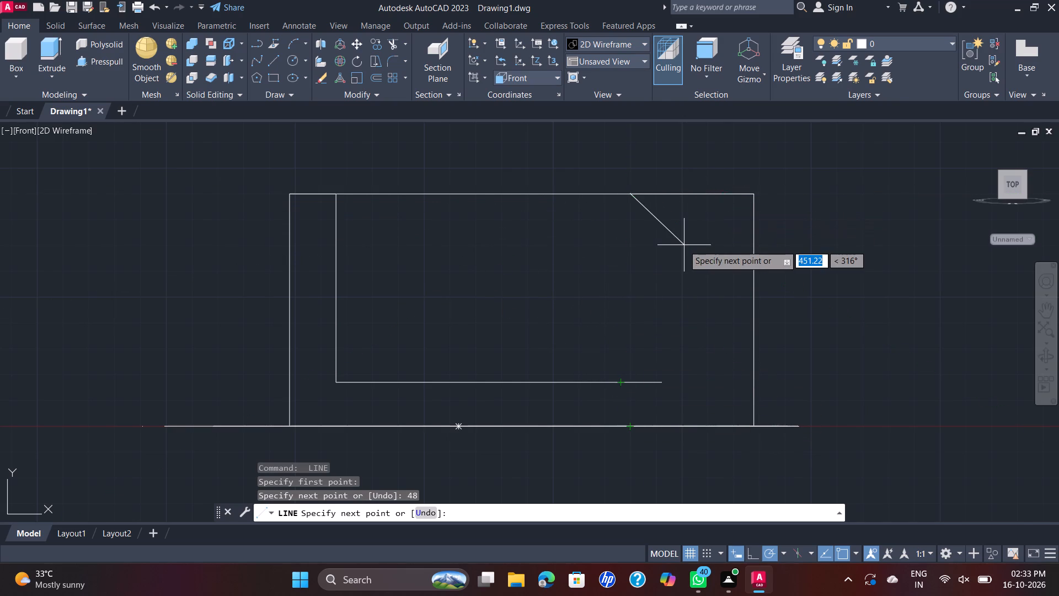
{"action": "key", "text": "ctrl+z"}
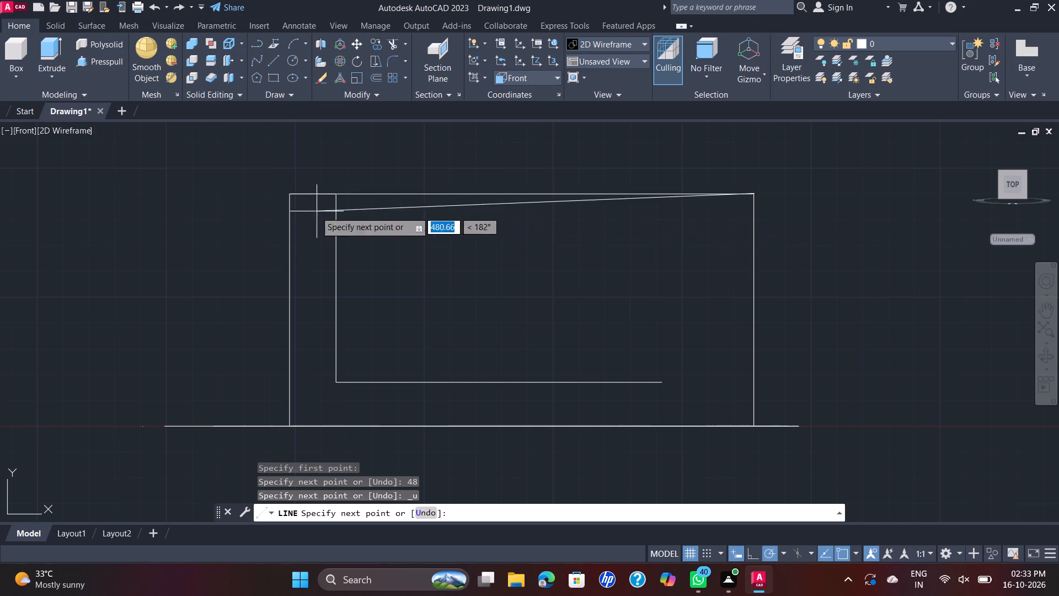
{"action": "key", "text": "1"}
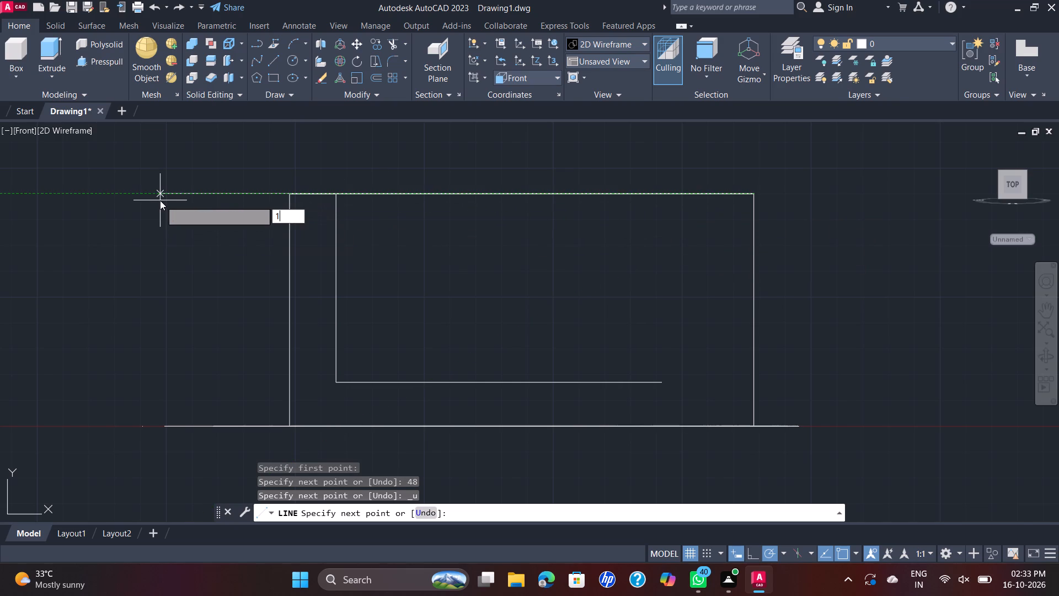
{"action": "key", "text": "8"}
{"action": "key", "text": "Return"}
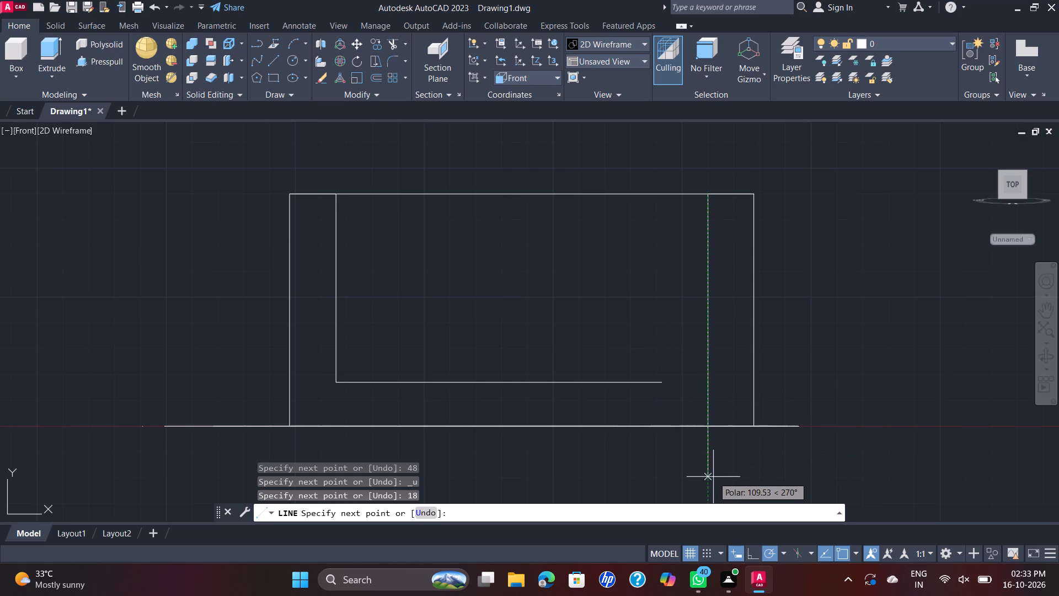
{"action": "type", "text": "73"}
{"action": "key", "text": "Return"}
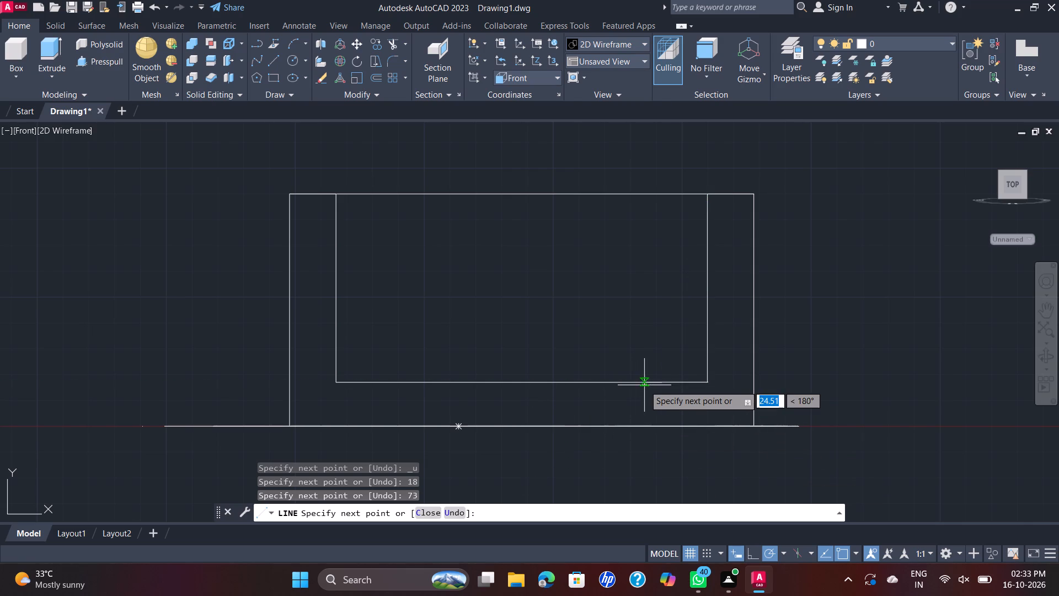
{"action": "key", "text": "Escape"}
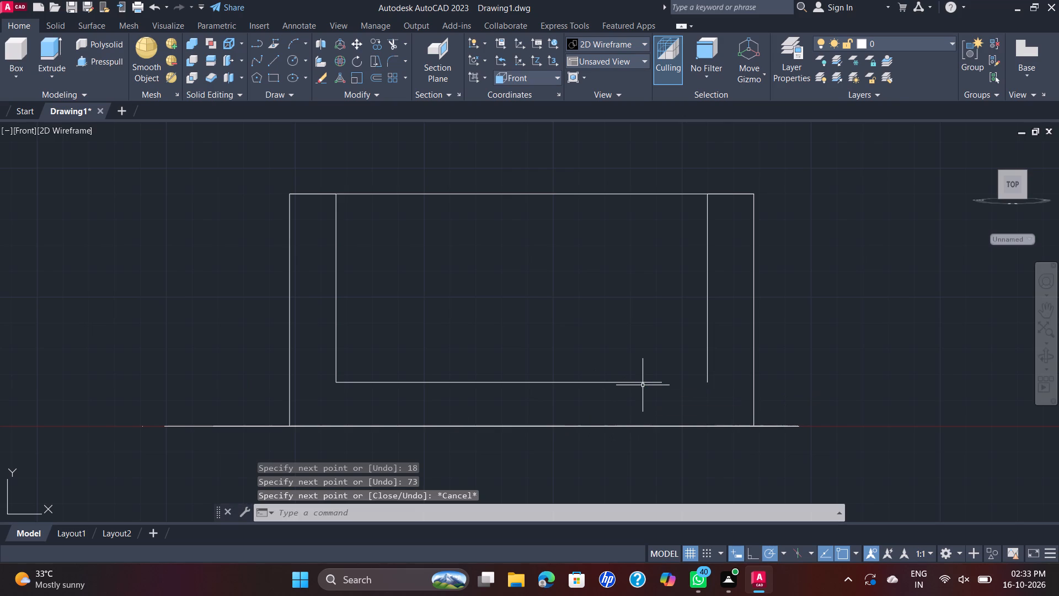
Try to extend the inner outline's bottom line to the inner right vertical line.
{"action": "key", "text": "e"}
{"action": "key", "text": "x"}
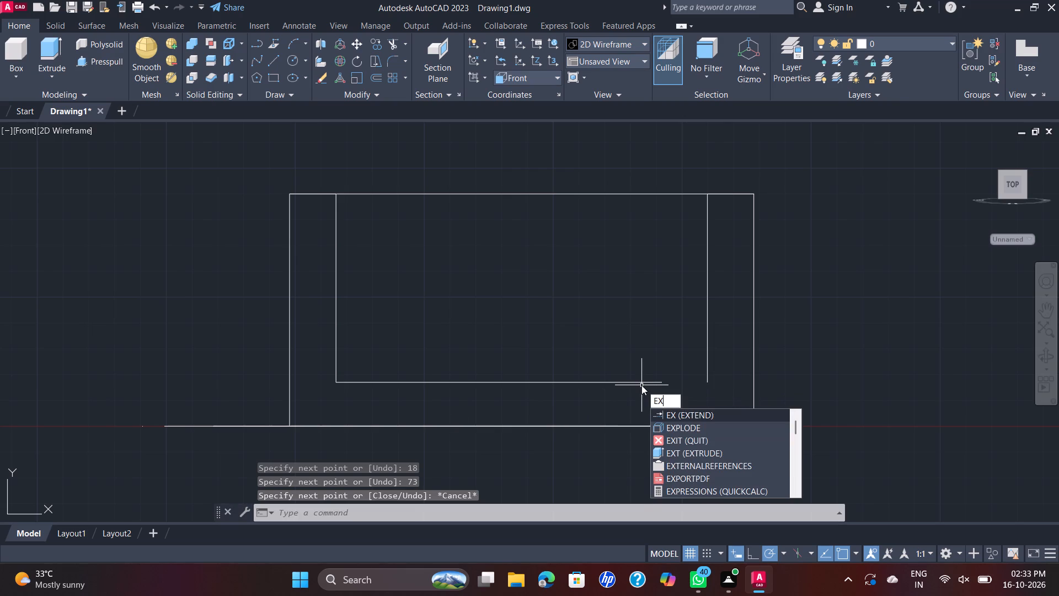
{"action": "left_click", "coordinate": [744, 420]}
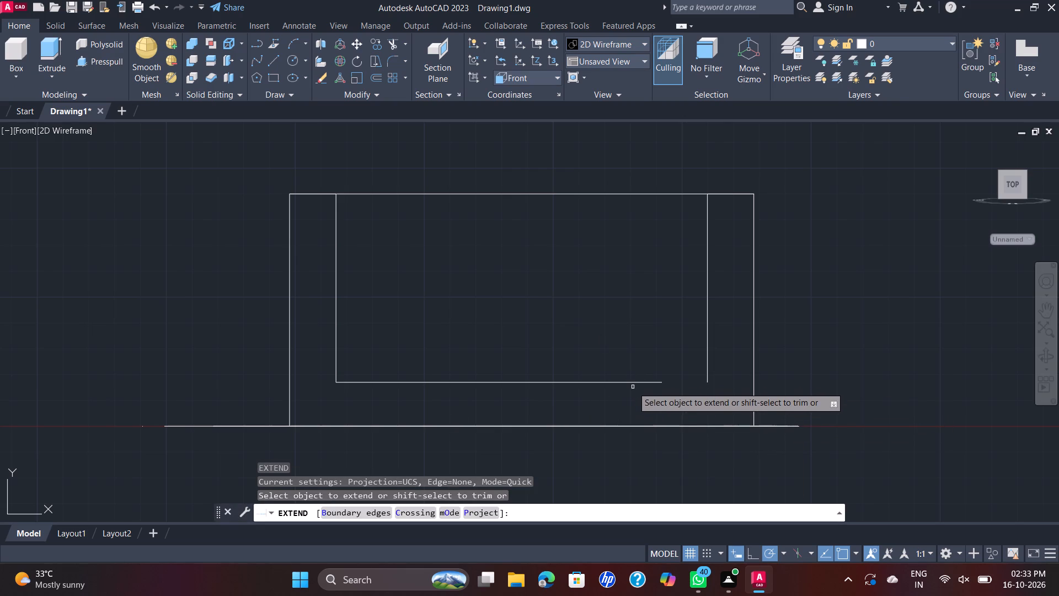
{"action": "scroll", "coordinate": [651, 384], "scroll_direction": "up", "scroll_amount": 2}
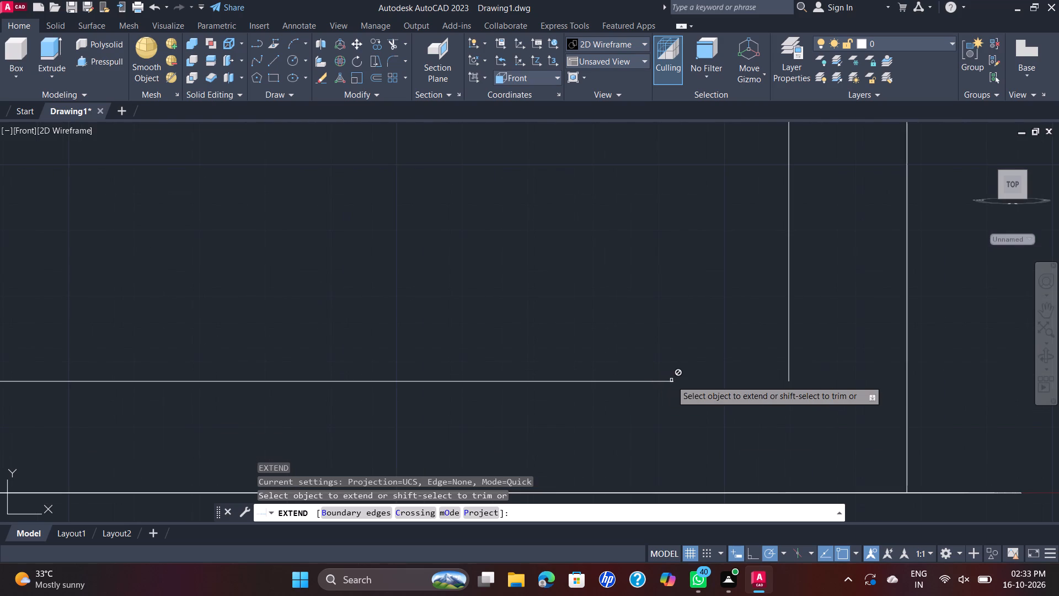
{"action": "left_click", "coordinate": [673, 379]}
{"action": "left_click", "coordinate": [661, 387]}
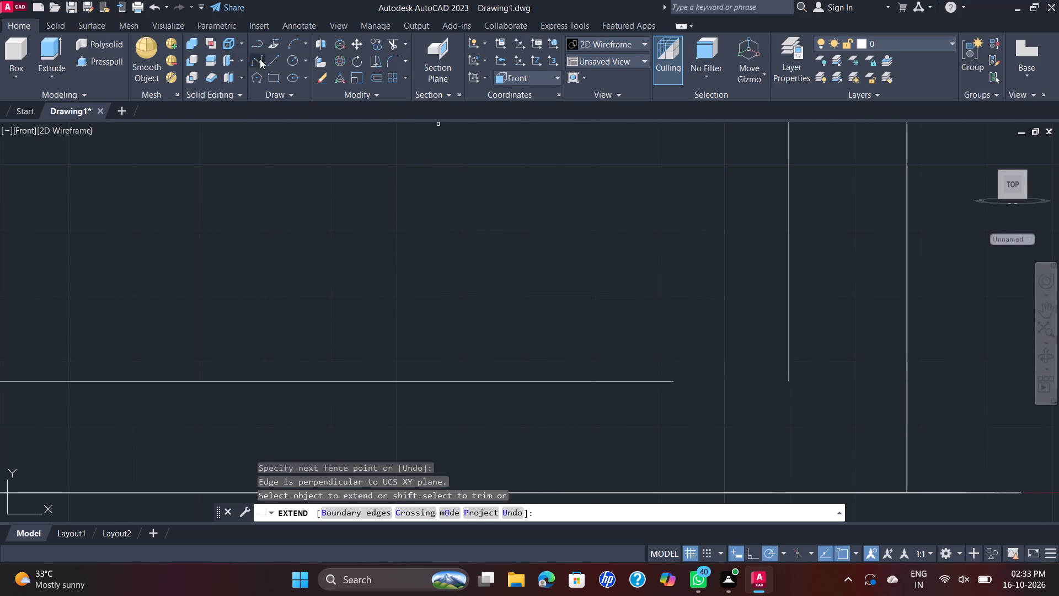
Draw a line from the free end of the inner bottom line to the lower end of the inner right vertical line.
{"action": "left_click", "coordinate": [275, 62]}
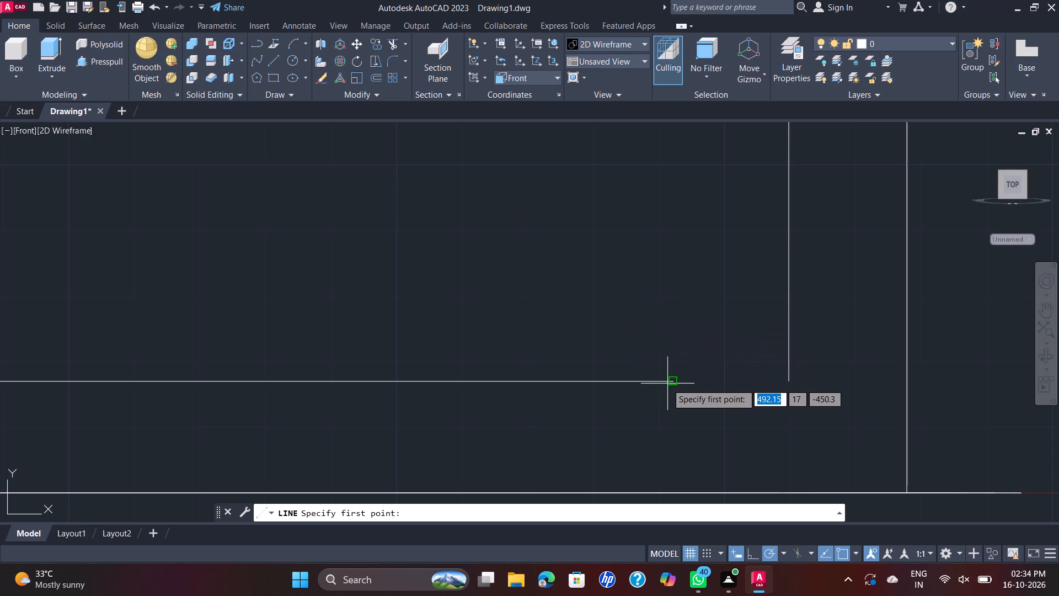
{"action": "left_click", "coordinate": [676, 379]}
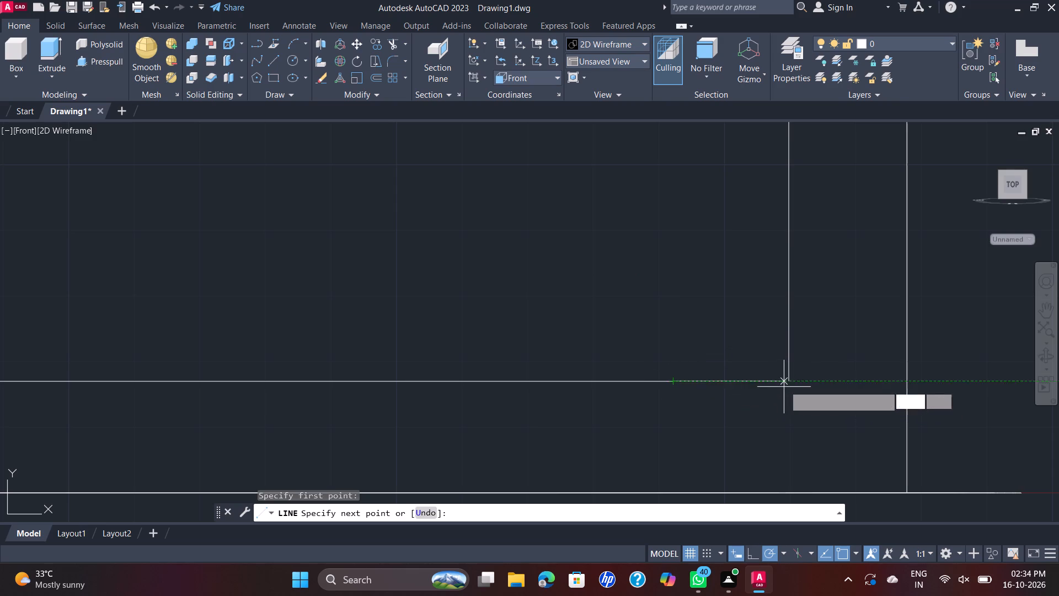
{"action": "left_click", "coordinate": [790, 382]}
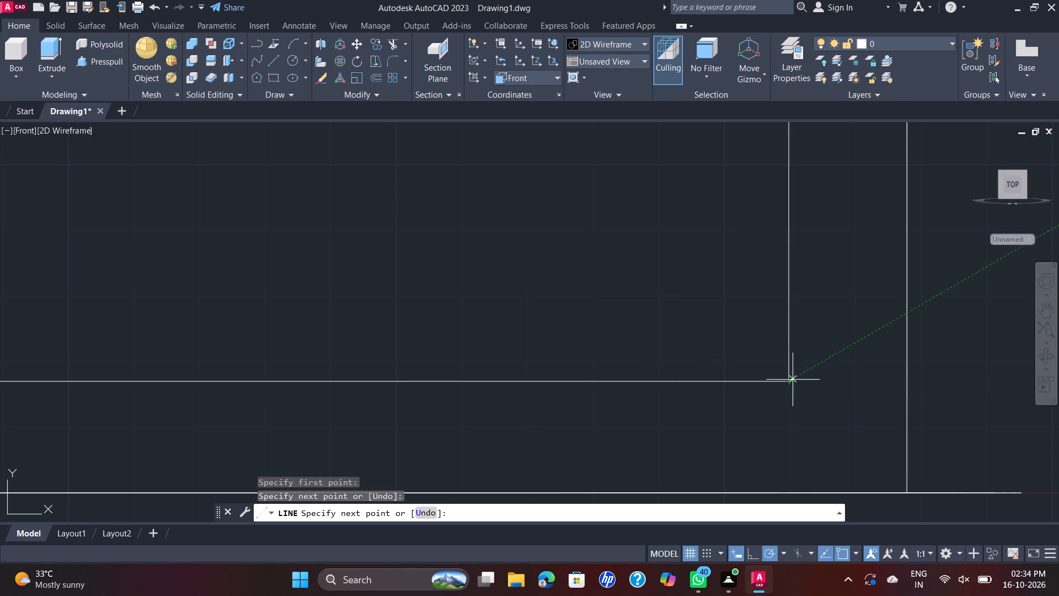
{"action": "scroll", "coordinate": [795, 377], "scroll_direction": "down", "scroll_amount": 2}
{"action": "key", "text": "Escape"}
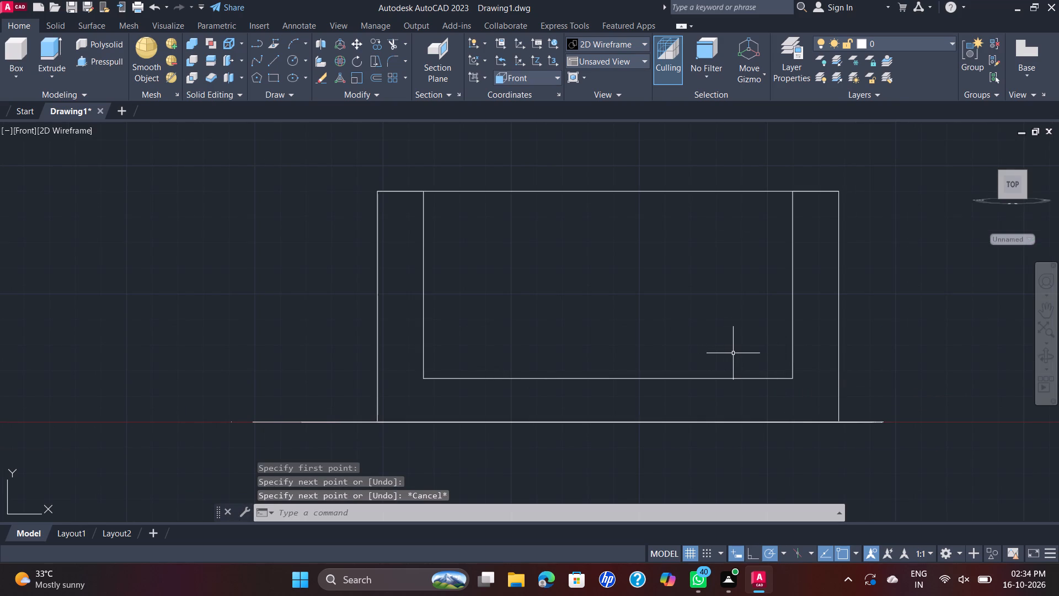
Fillet the inner outline's lower-left corner with a radius of 50 mm.
{"action": "scroll", "coordinate": [725, 347], "scroll_direction": "down", "scroll_amount": 1}
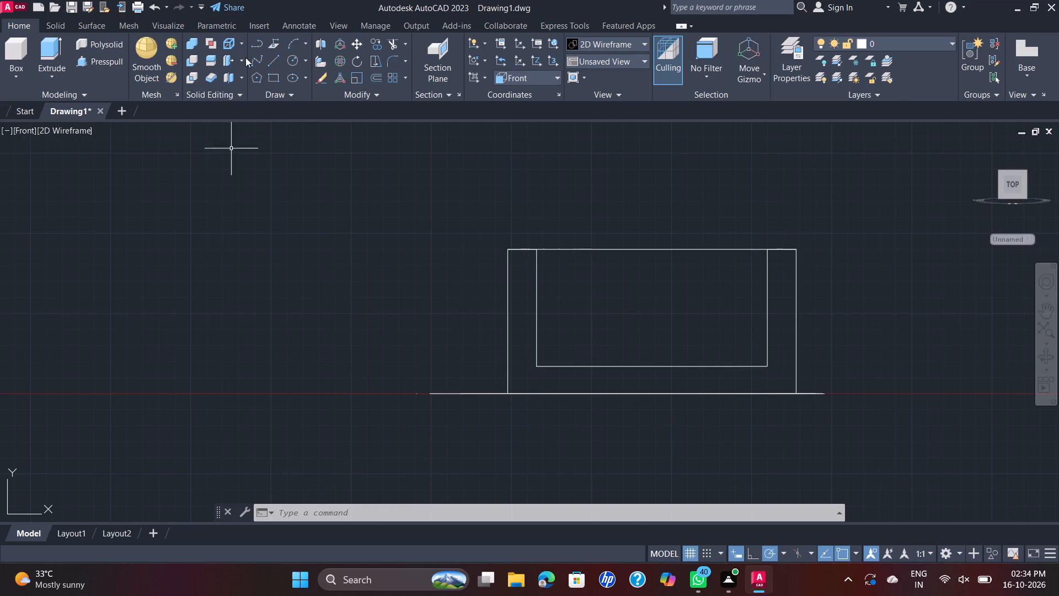
{"action": "left_click", "coordinate": [385, 62]}
{"action": "left_click", "coordinate": [534, 329]}
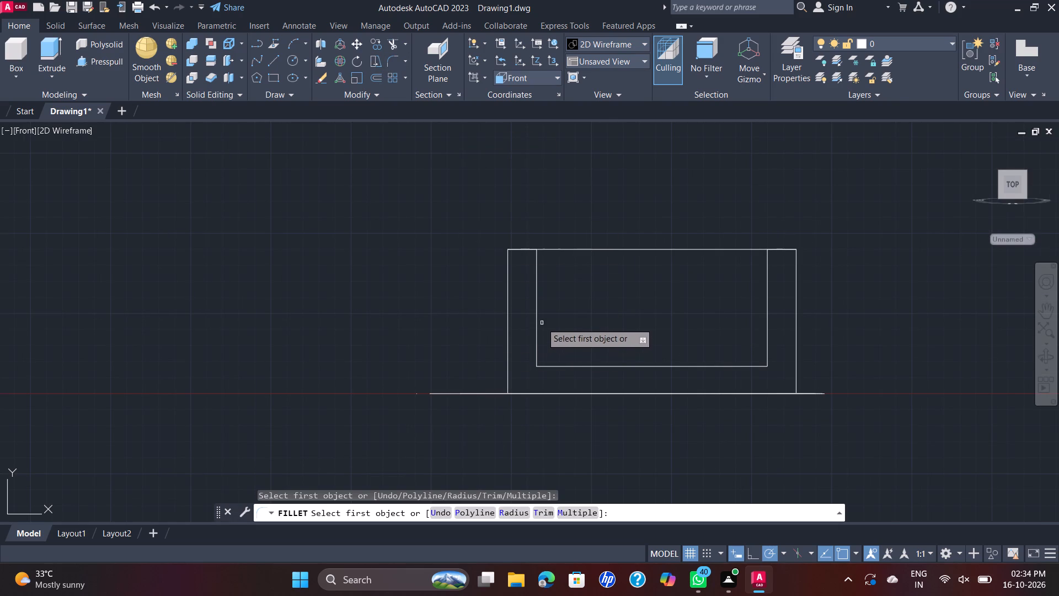
{"action": "left_click", "coordinate": [537, 322]}
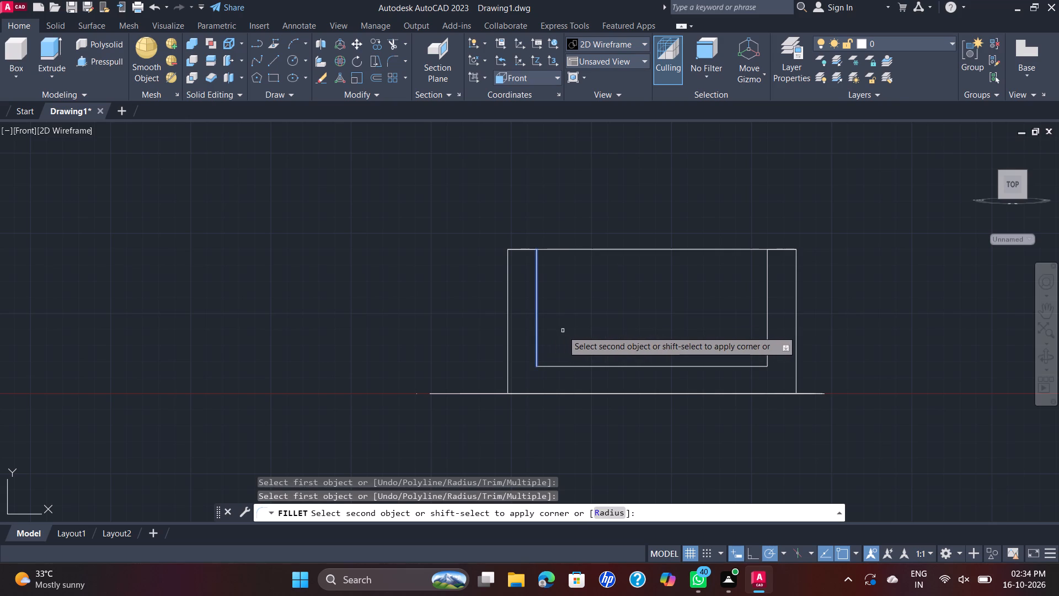
{"action": "left_click", "coordinate": [620, 516]}
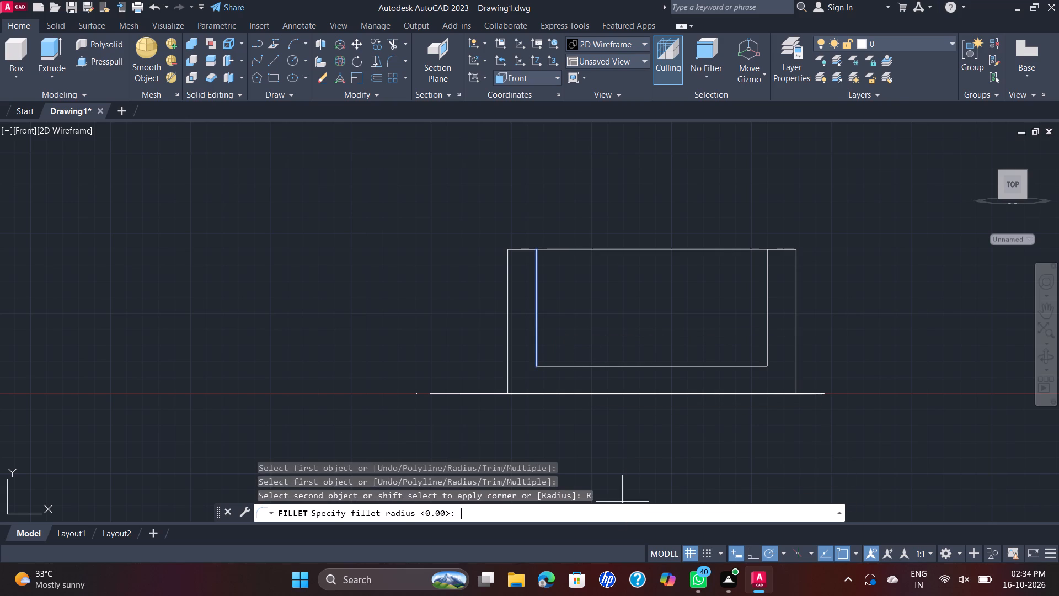
{"action": "type", "text": "50"}
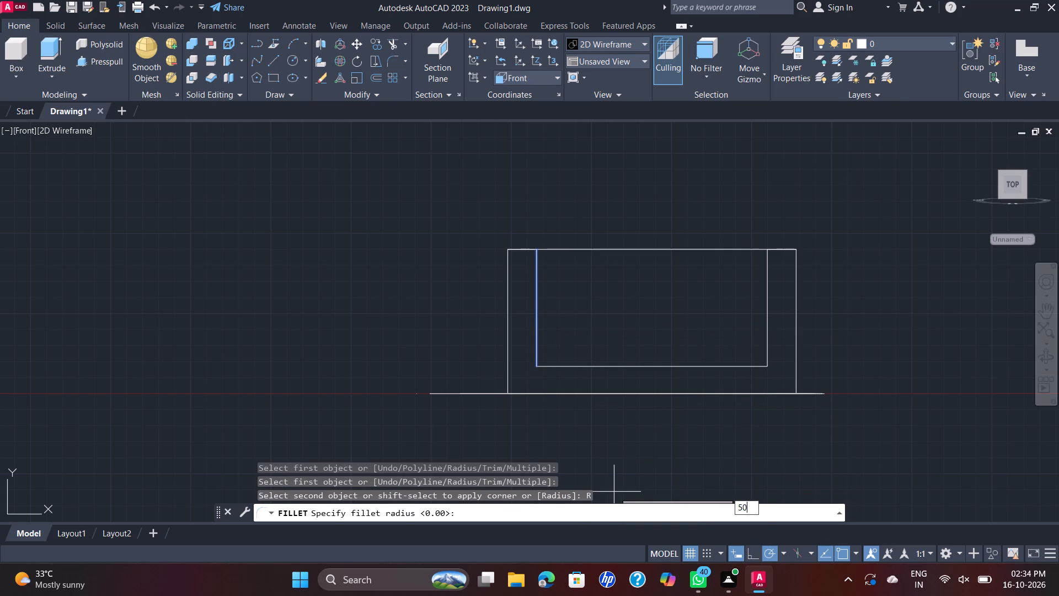
{"action": "key", "text": "Return"}
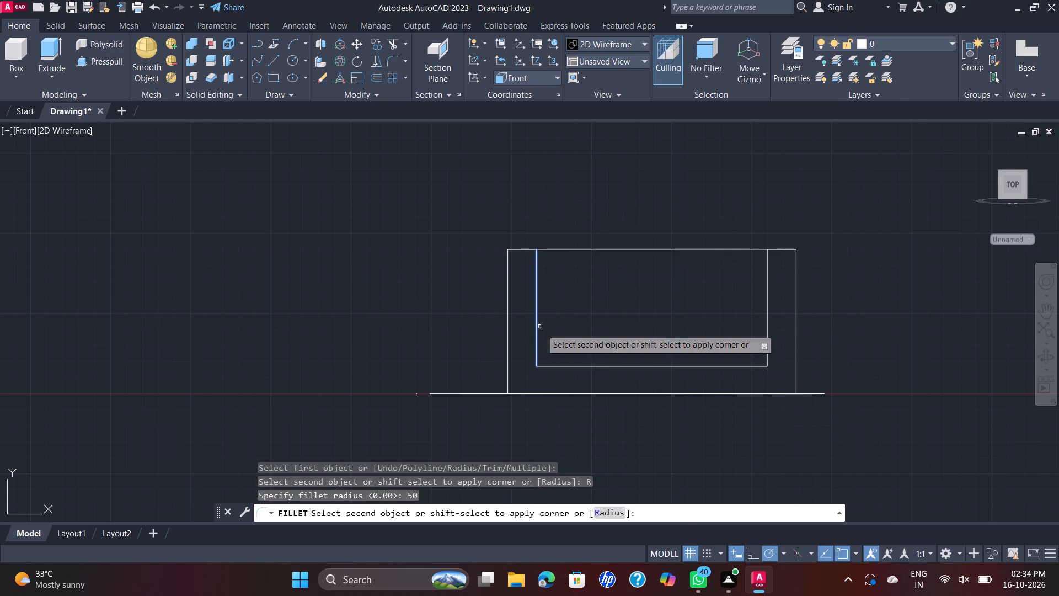
{"action": "left_click", "coordinate": [610, 365]}
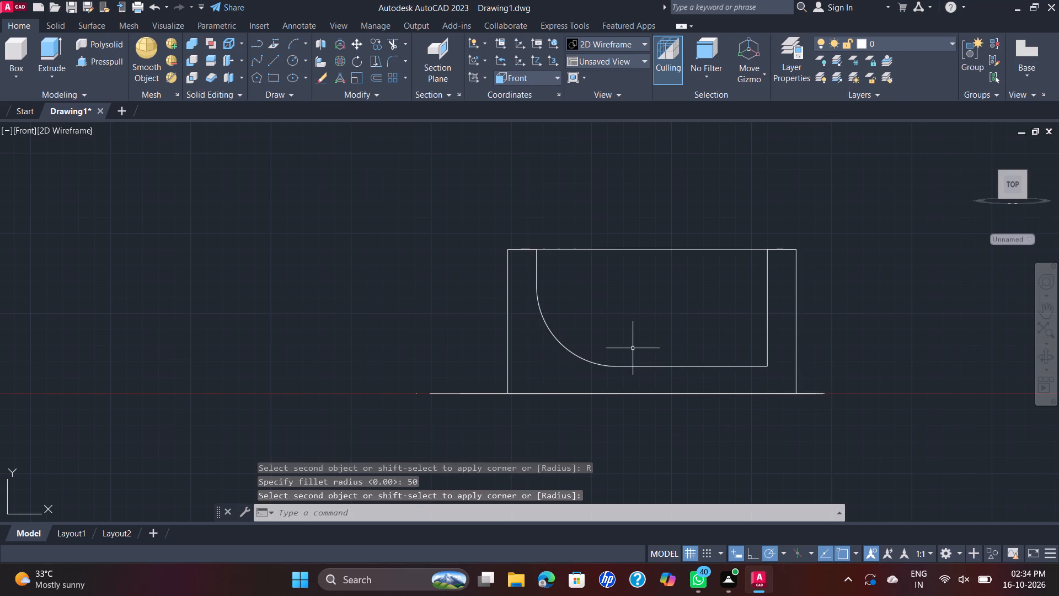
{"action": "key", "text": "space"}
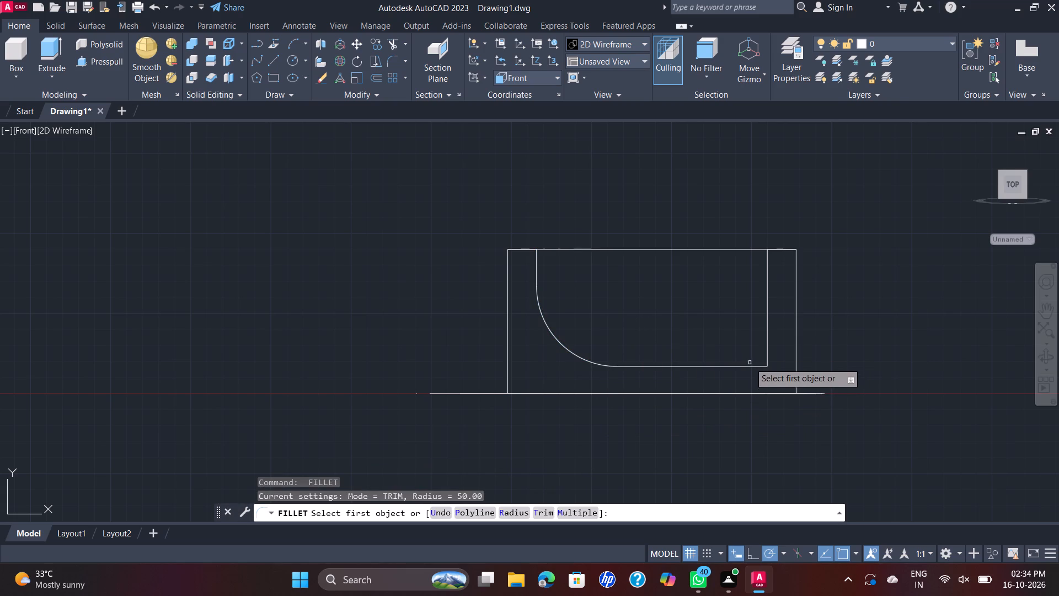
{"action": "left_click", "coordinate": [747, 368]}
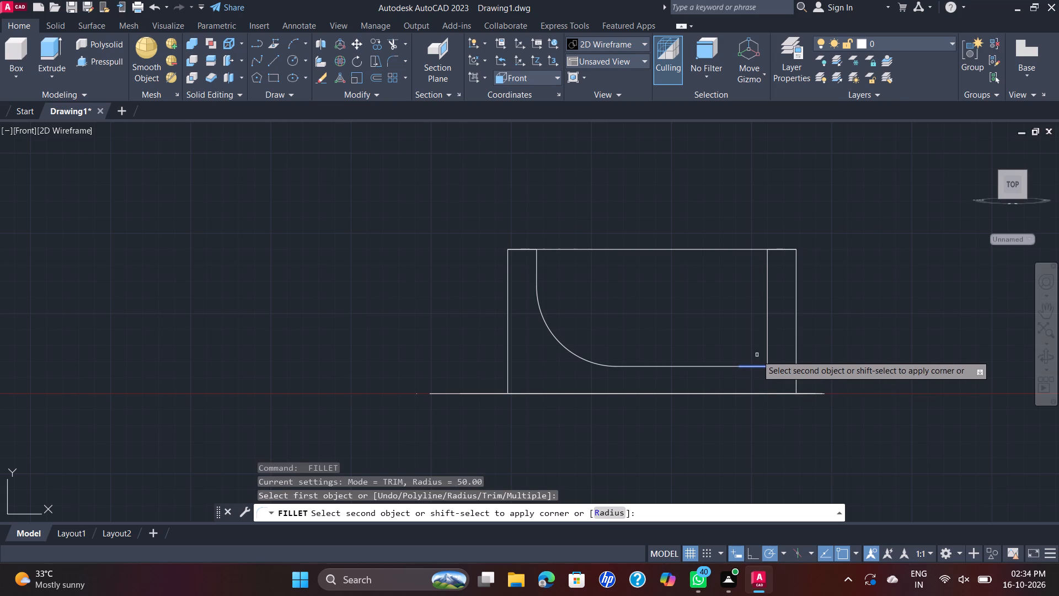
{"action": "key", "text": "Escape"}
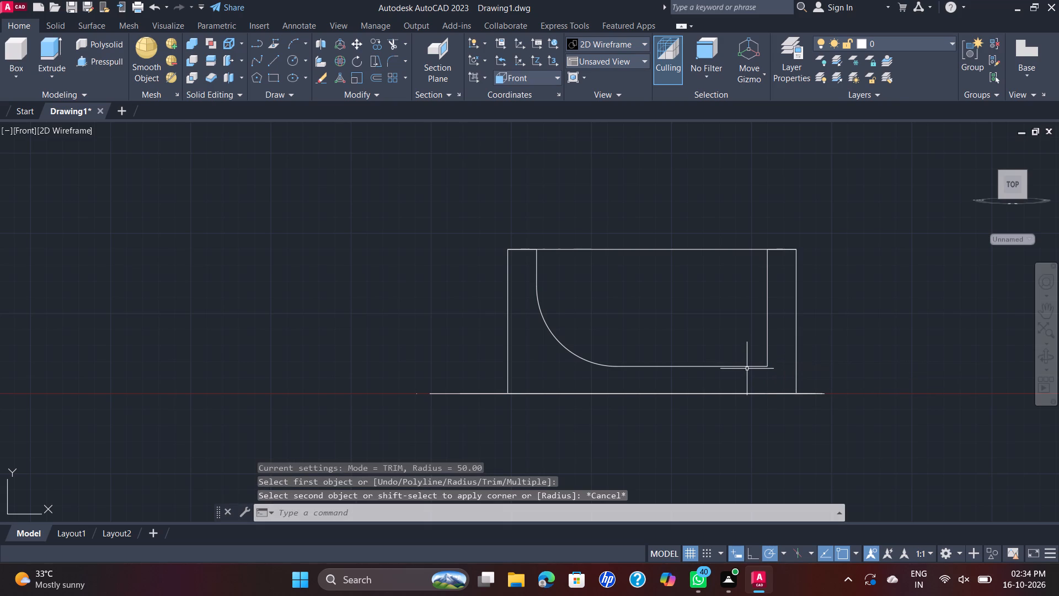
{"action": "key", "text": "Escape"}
Join the two collinear segments of the inner outline's bottom edge into one line.
{"action": "left_click", "coordinate": [748, 366]}
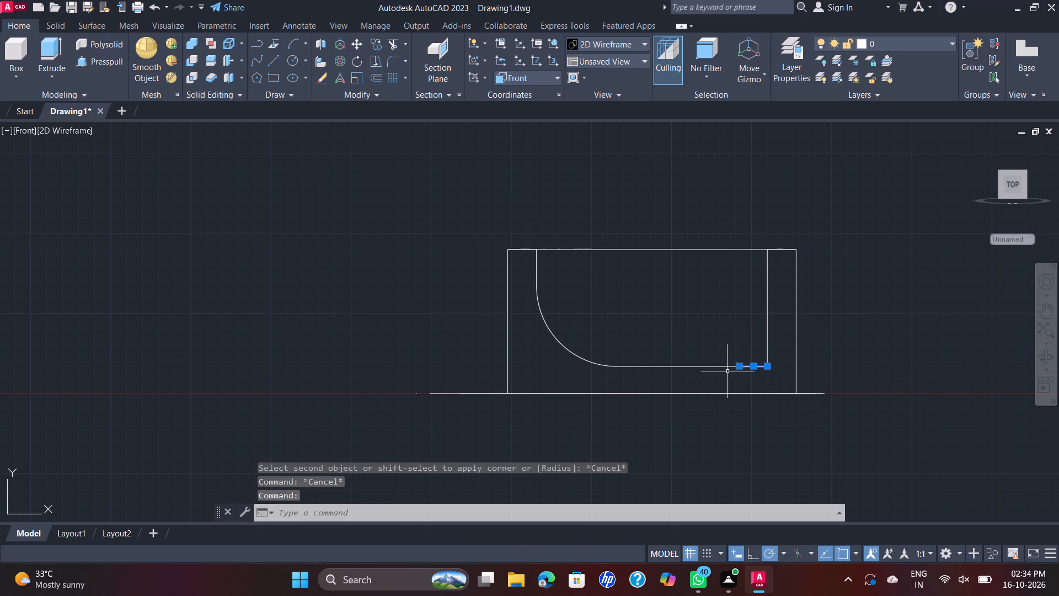
{"action": "left_click", "coordinate": [727, 366]}
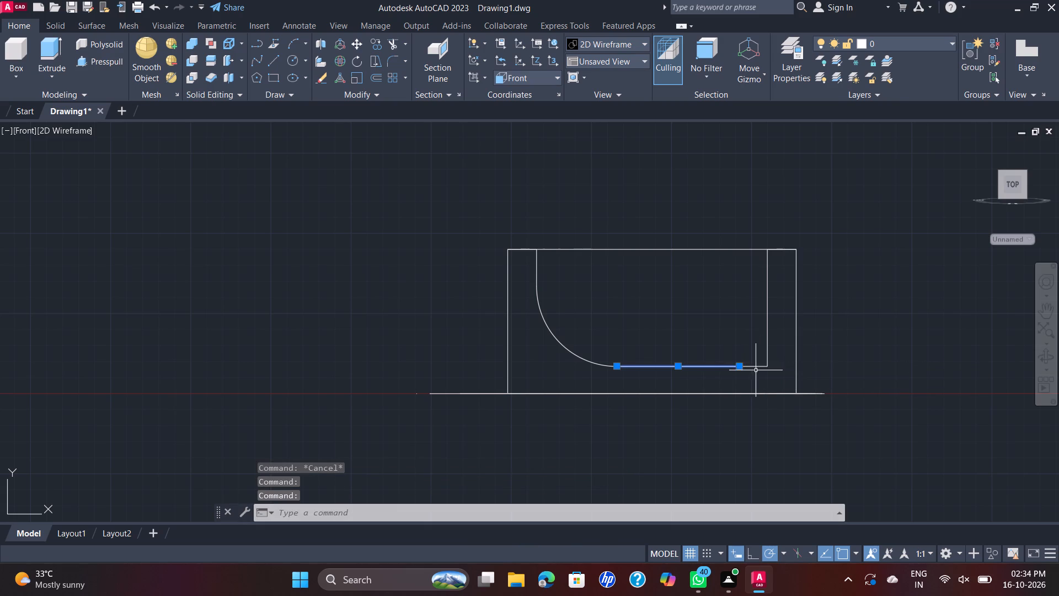
{"action": "left_click", "coordinate": [756, 366]}
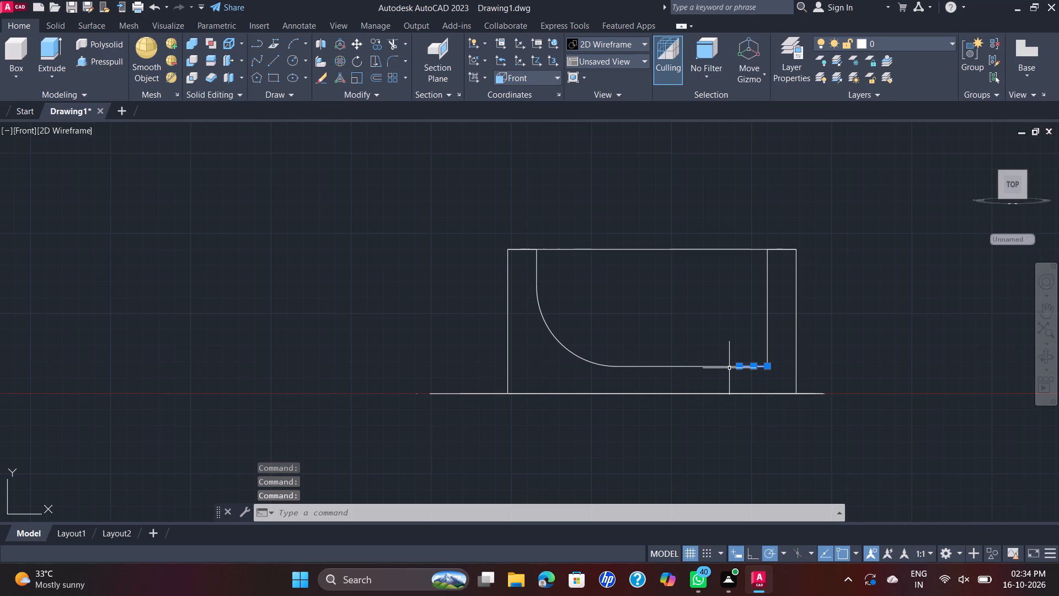
{"action": "left_click", "coordinate": [744, 352]}
{"action": "left_click", "coordinate": [720, 371]}
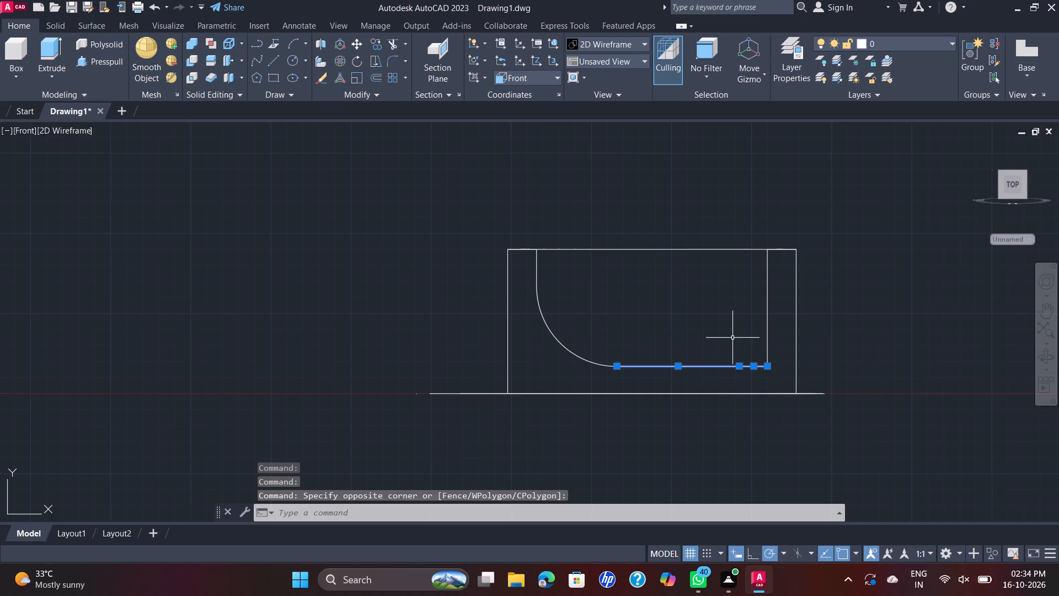
{"action": "key", "text": "j"}
{"action": "key", "text": "Return"}
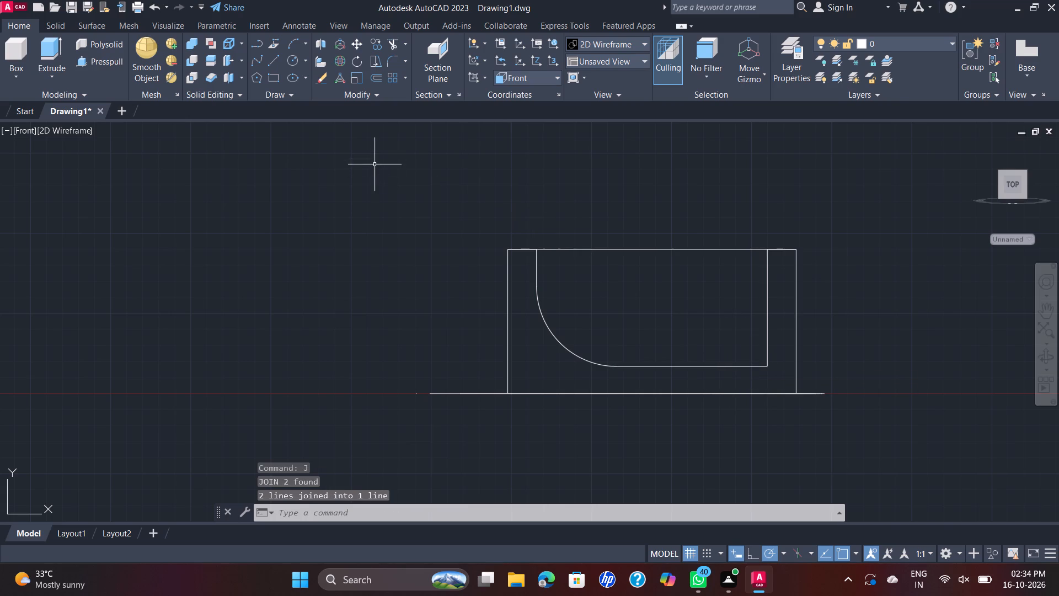
Fillet the inner outline's lower-right corner with the same 50 mm radius.
{"action": "left_click", "coordinate": [391, 60]}
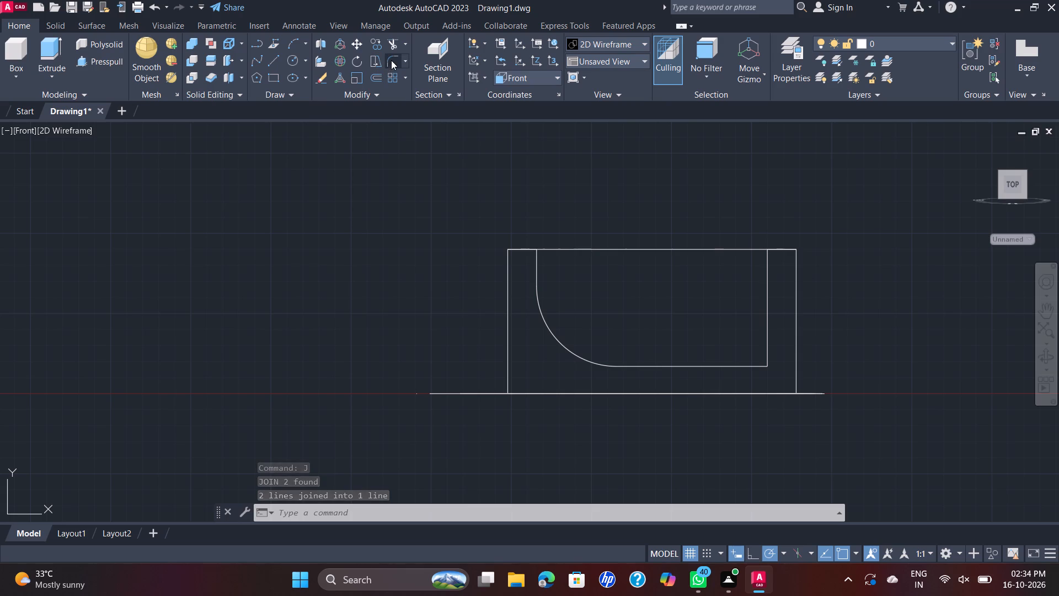
{"action": "left_click", "coordinate": [767, 328]}
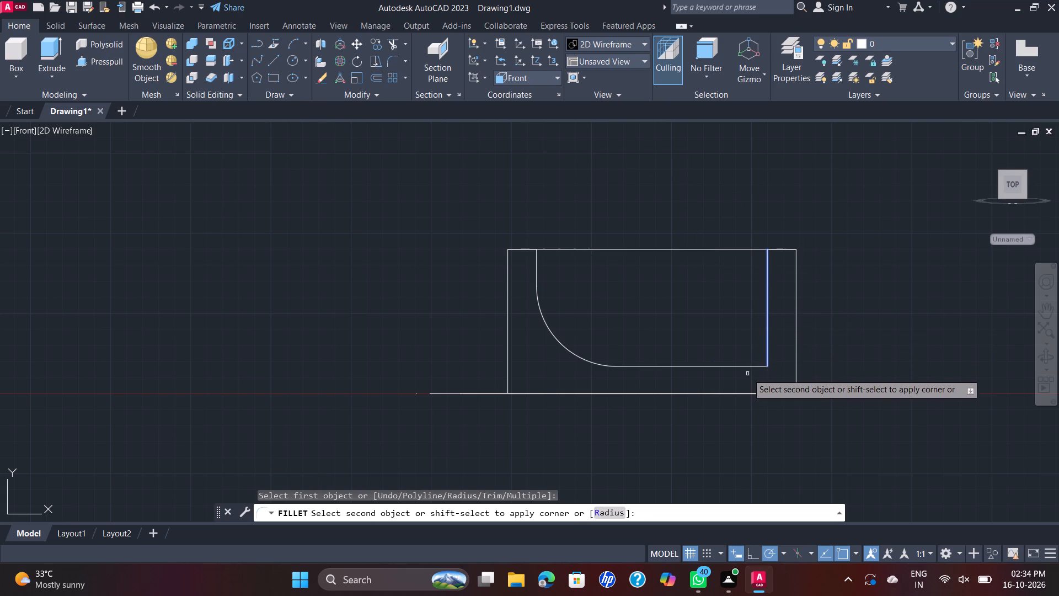
{"action": "left_click", "coordinate": [741, 365]}
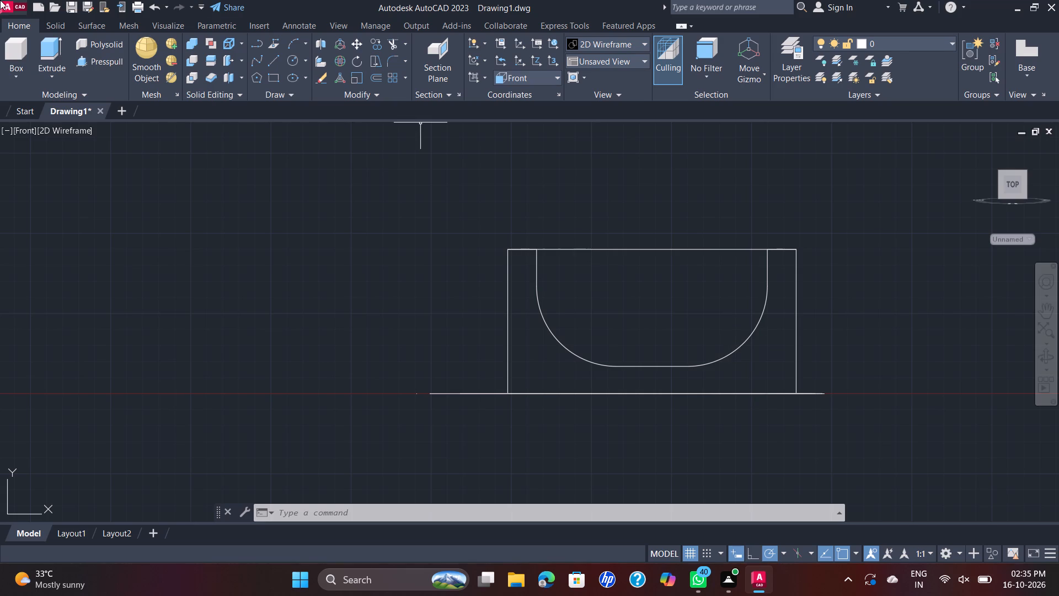
Draw a 73 mm vertical line from the midpoint of the inner bottom line up to the midpoint of the rectangle's top edge.
{"action": "left_click", "coordinate": [269, 66]}
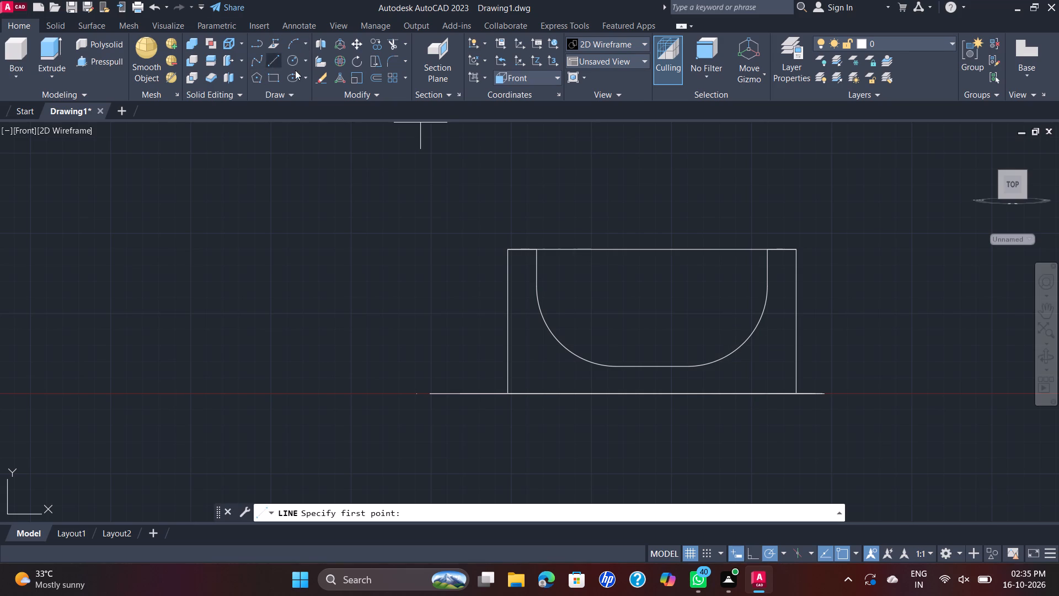
{"action": "left_click", "coordinate": [652, 369]}
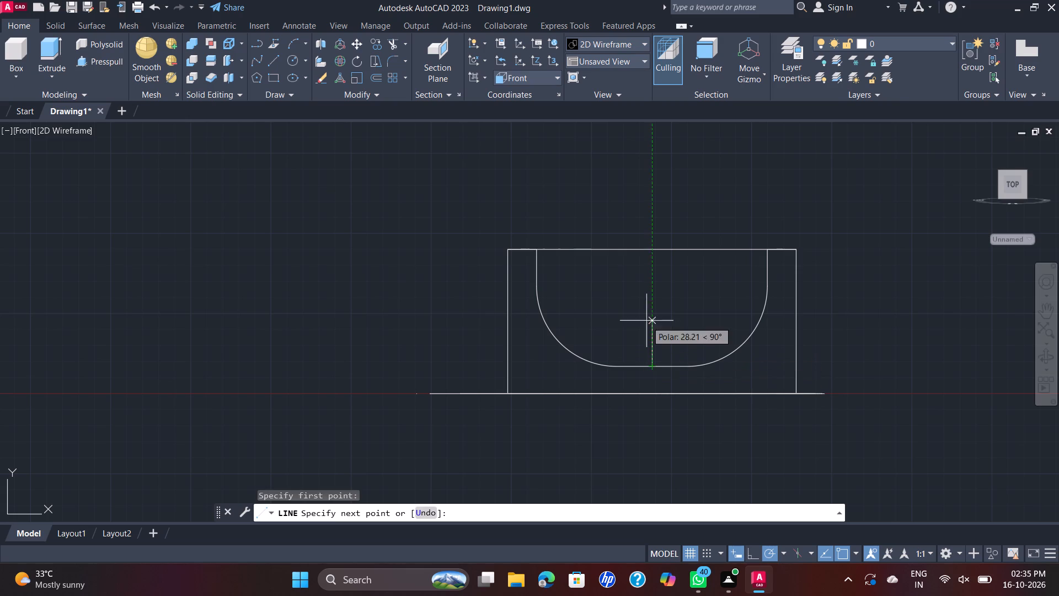
{"action": "left_click", "coordinate": [652, 247]}
{"action": "key", "text": "Escape"}
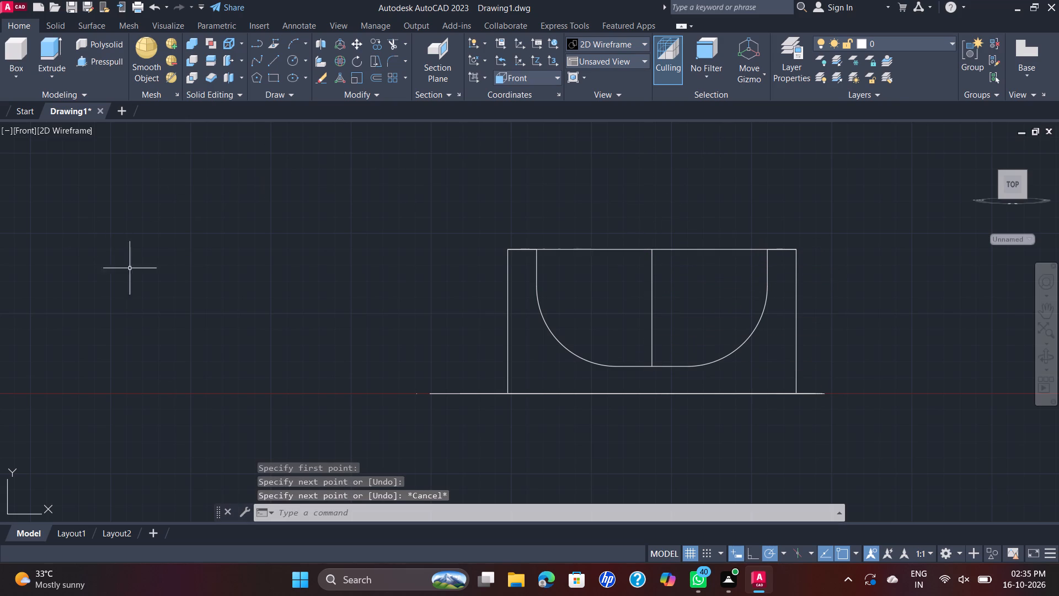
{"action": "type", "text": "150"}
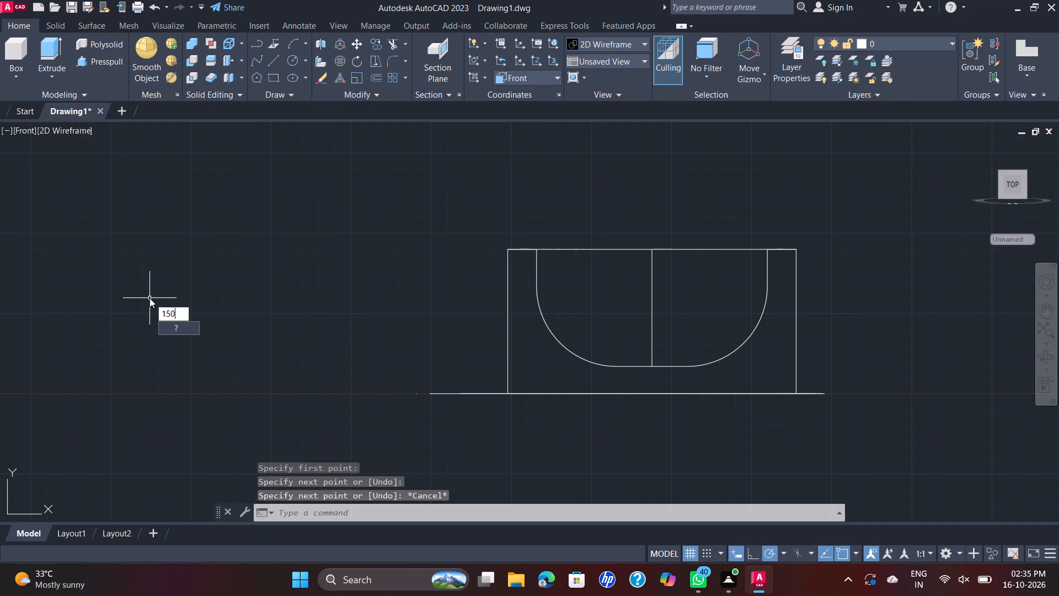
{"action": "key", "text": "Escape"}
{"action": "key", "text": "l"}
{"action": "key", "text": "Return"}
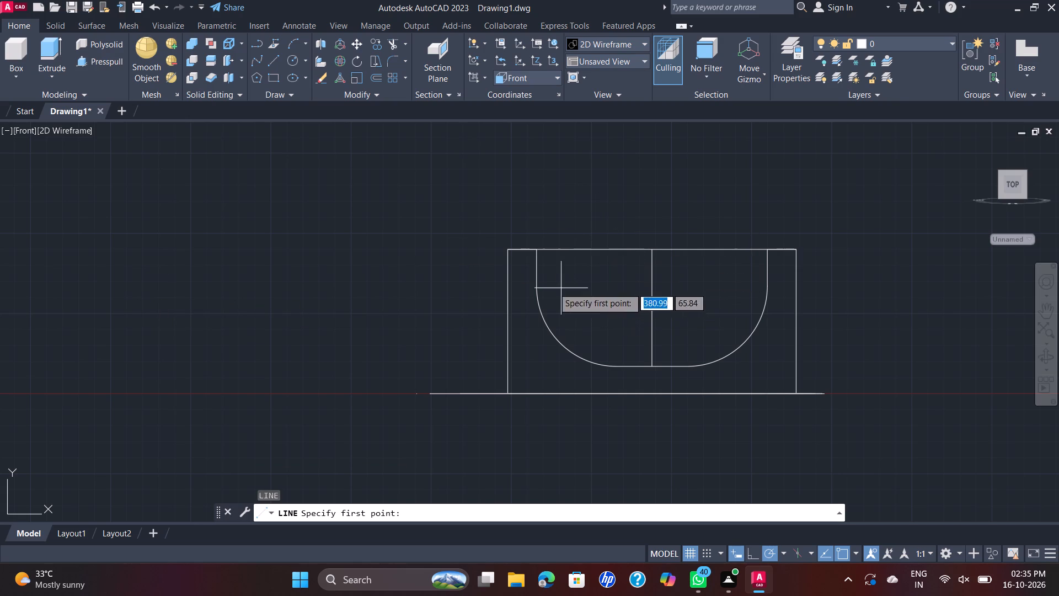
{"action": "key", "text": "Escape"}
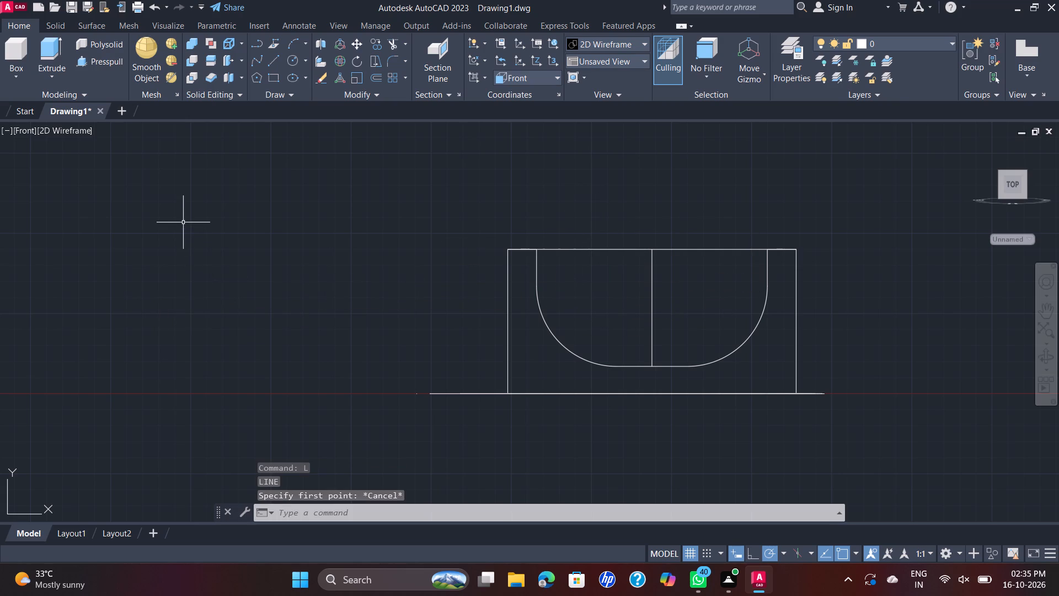
Draw a 150 mm horizontal line in the empty space to the left of the front profile, above its top edge.
{"action": "key", "text": "space"}
{"action": "left_click", "coordinate": [179, 221]}
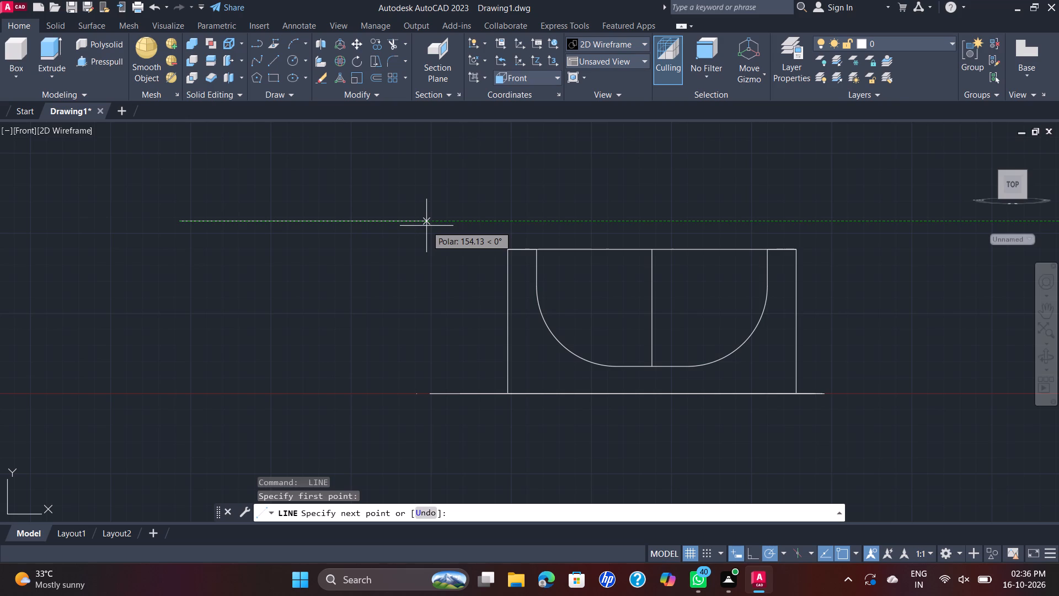
{"action": "type", "text": "15"}
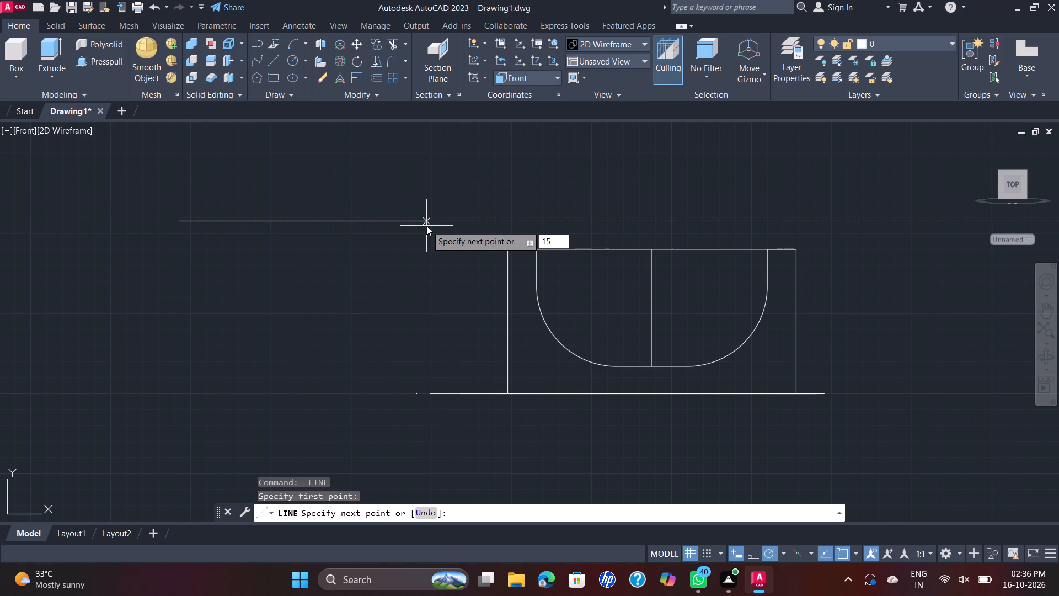
{"action": "key", "text": "0"}
{"action": "key", "text": "Return"}
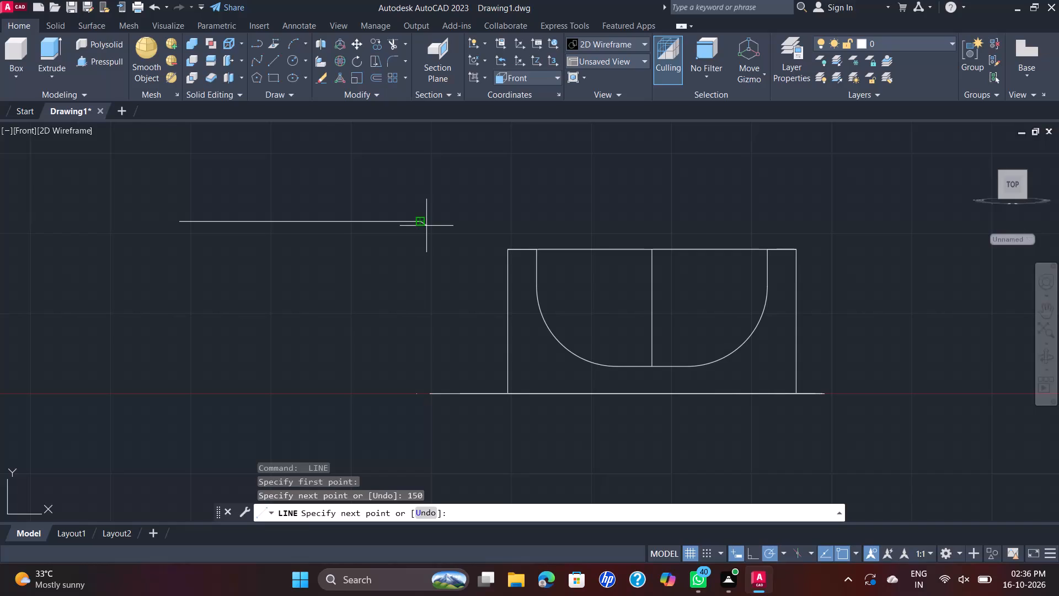
{"action": "scroll", "coordinate": [548, 307], "scroll_direction": "down", "scroll_amount": 3}
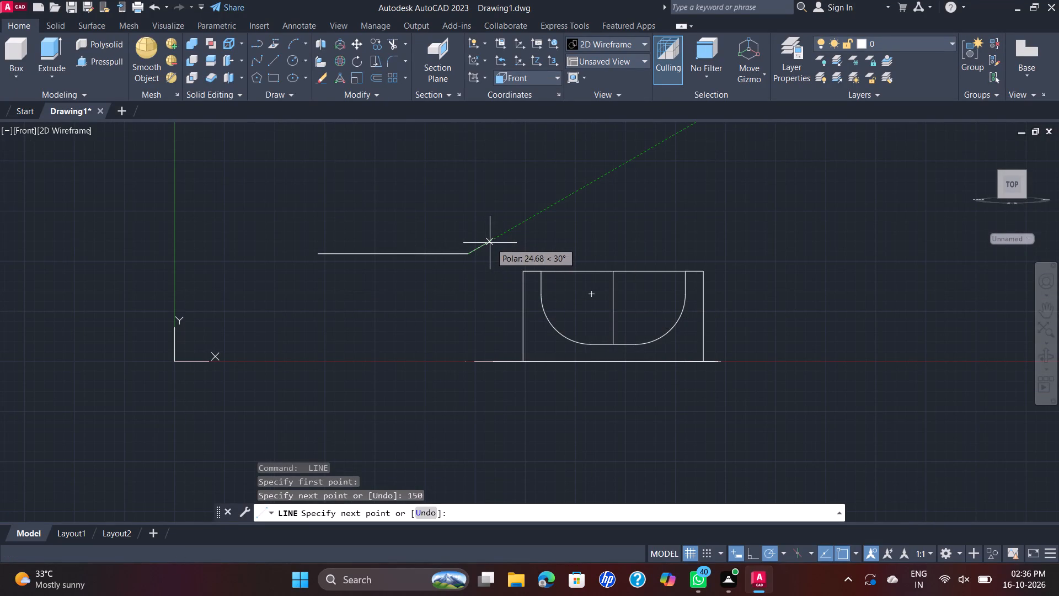
{"action": "key", "text": "Escape"}
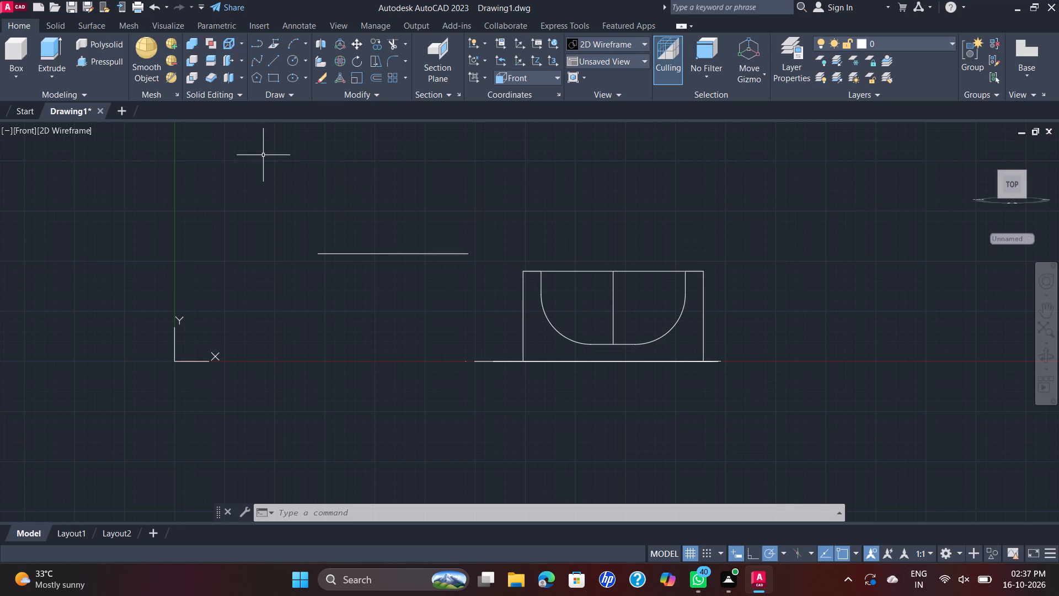
Draw a circle of 44 mm diameter centred on the left endpoint of the 150 mm line.
{"action": "left_click", "coordinate": [295, 62]}
{"action": "left_click", "coordinate": [319, 254]}
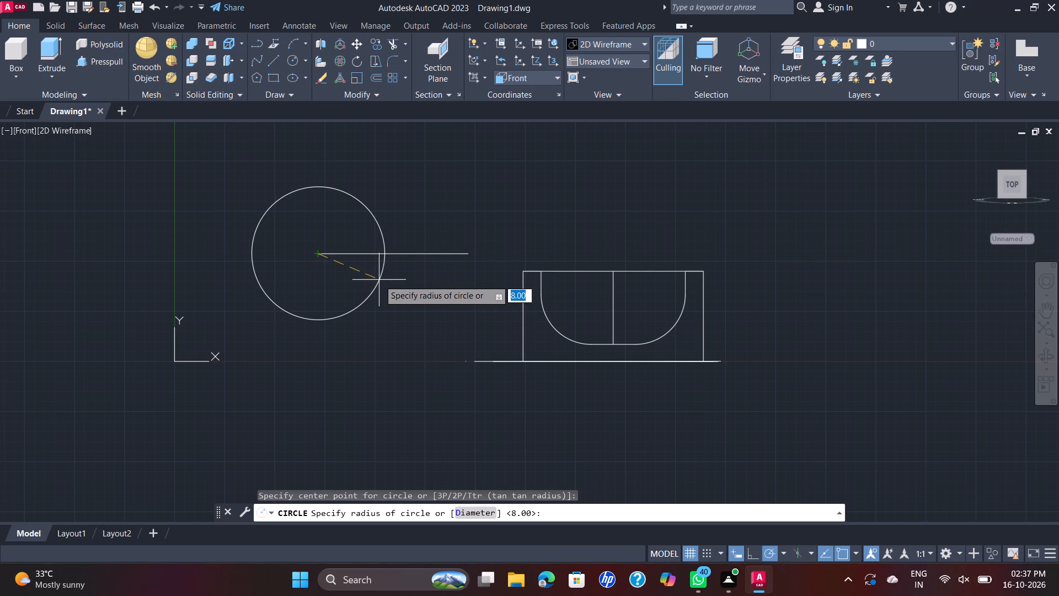
{"action": "key", "text": "d"}
{"action": "key", "text": "Return"}
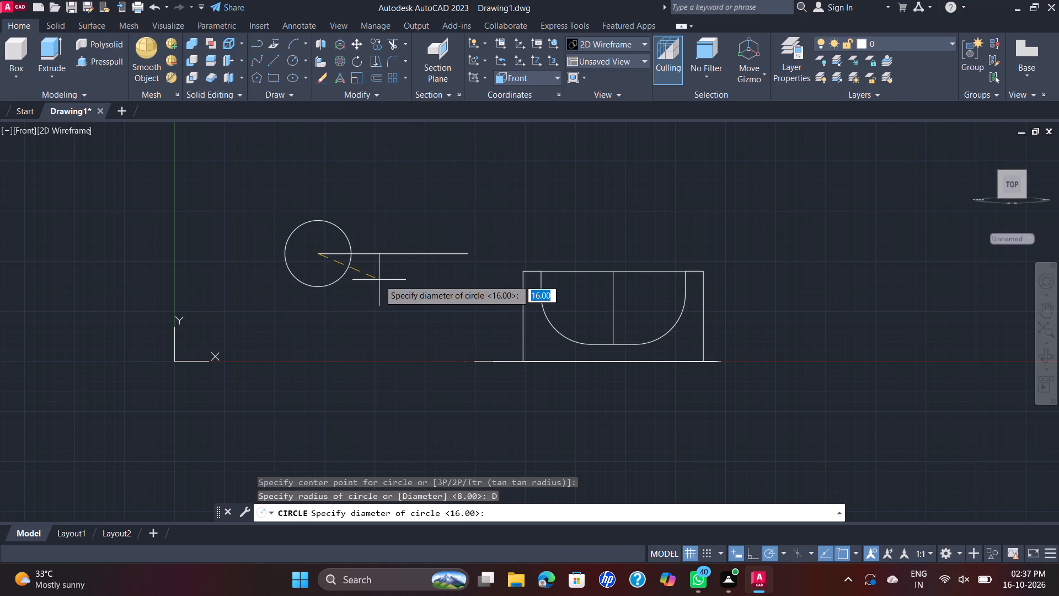
{"action": "type", "text": "44"}
{"action": "key", "text": "Return"}
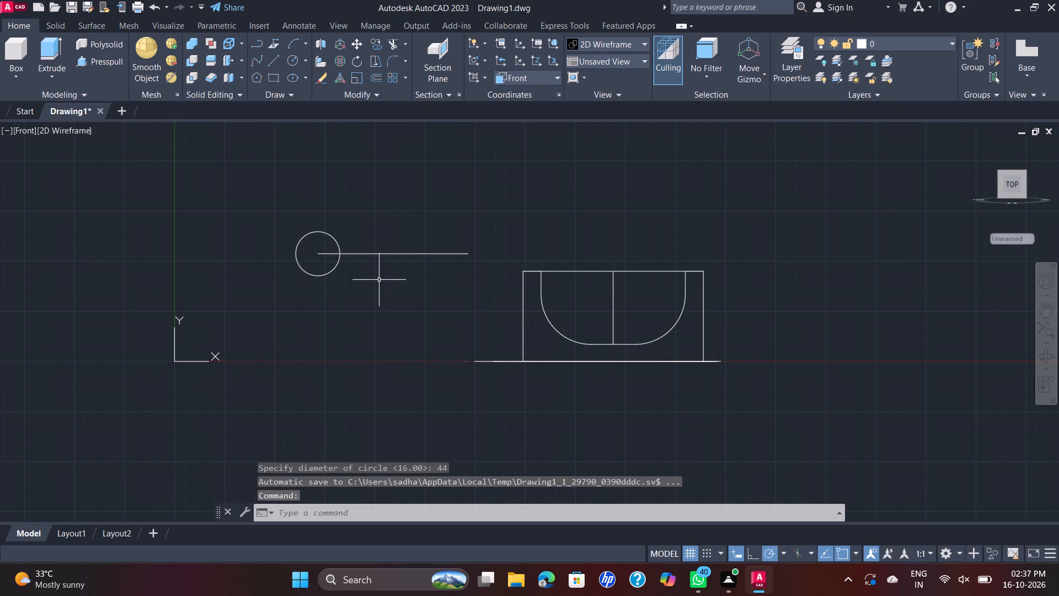
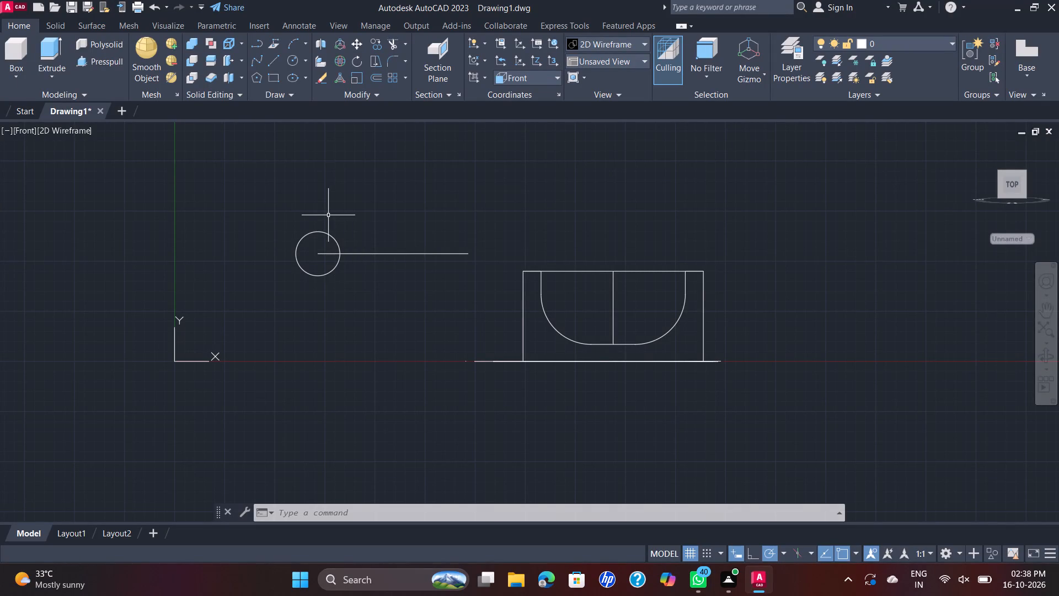
Draw a circle of 10 mm diameter centred on the top quadrant of the 44 mm circle.
{"action": "key", "text": "space"}
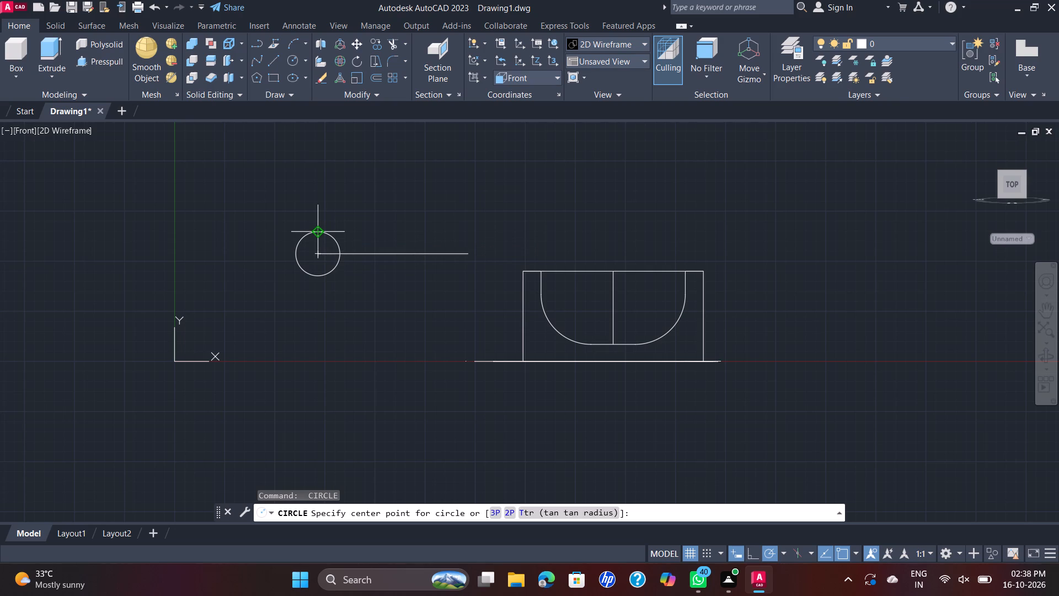
{"action": "left_click", "coordinate": [317, 233]}
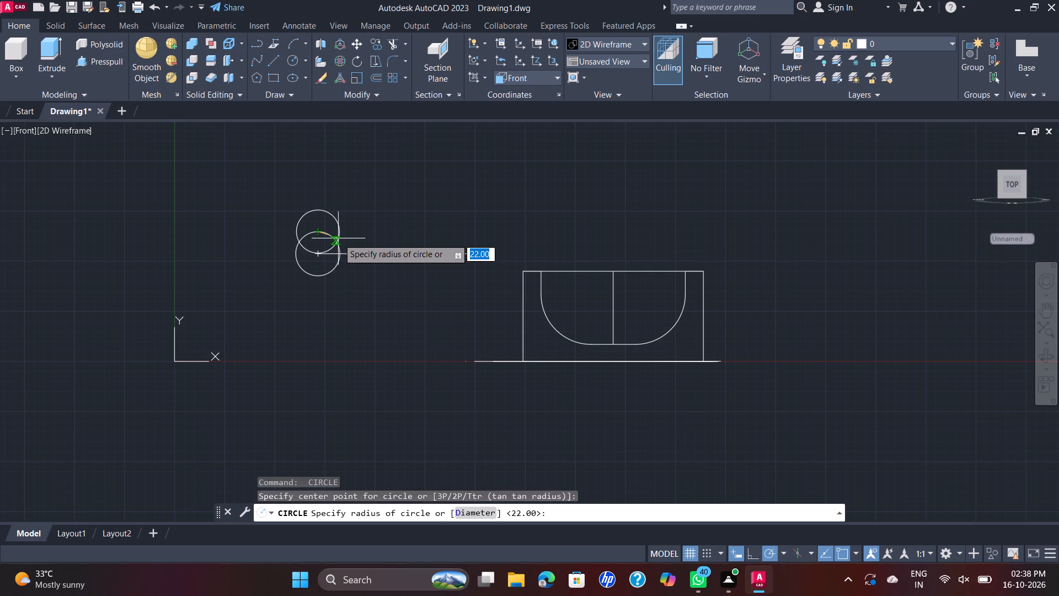
{"action": "key", "text": "d"}
{"action": "key", "text": "Return"}
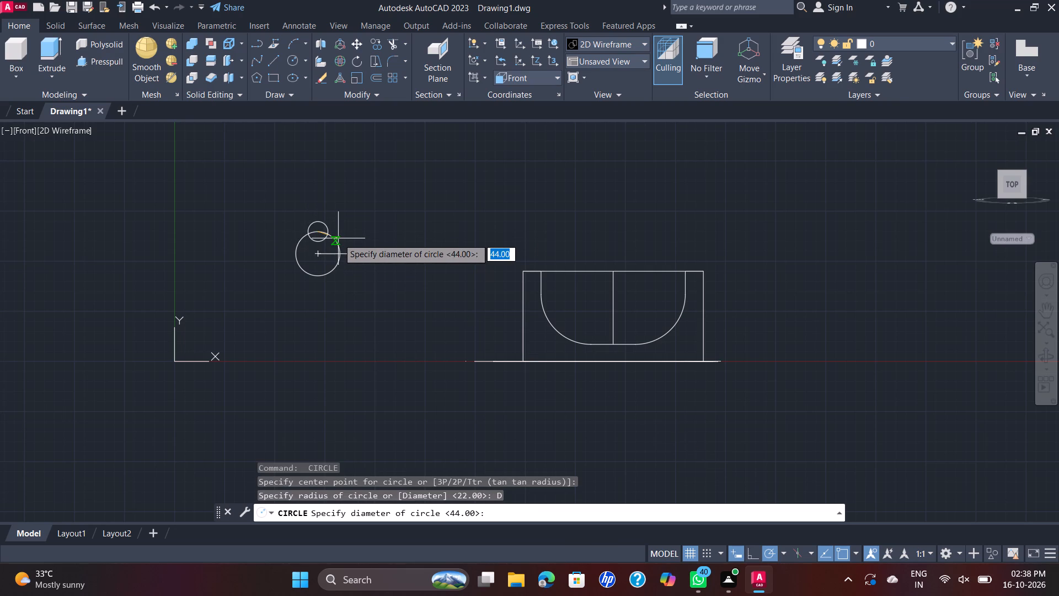
{"action": "type", "text": "10"}
{"action": "key", "text": "Return"}
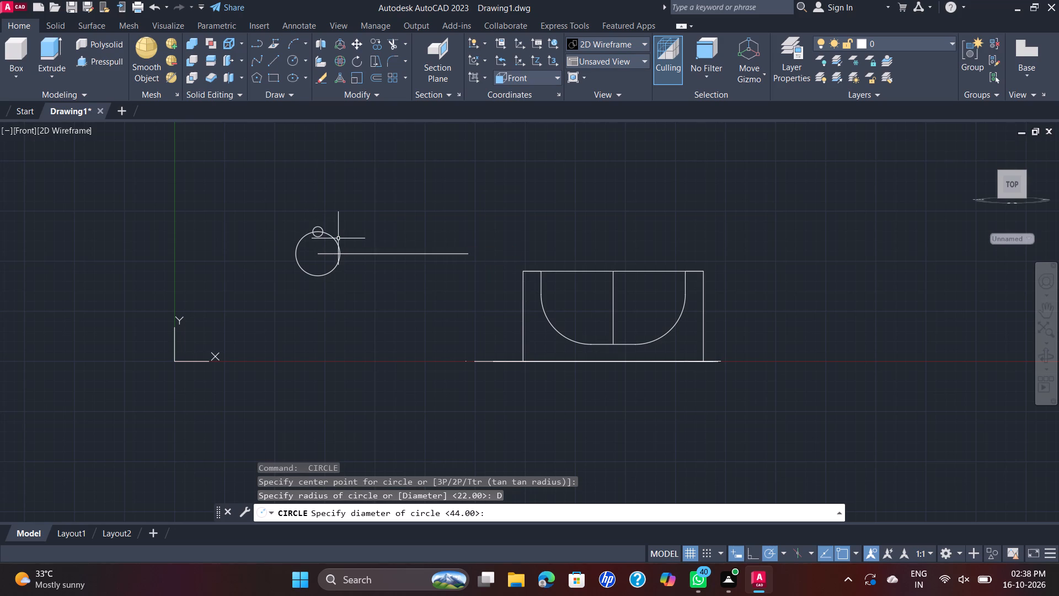
Polar-array the 10 mm circle around the 44 mm circle's centre with 4 items over 360 degrees.
{"action": "scroll", "coordinate": [333, 242], "scroll_direction": "up", "scroll_amount": 3}
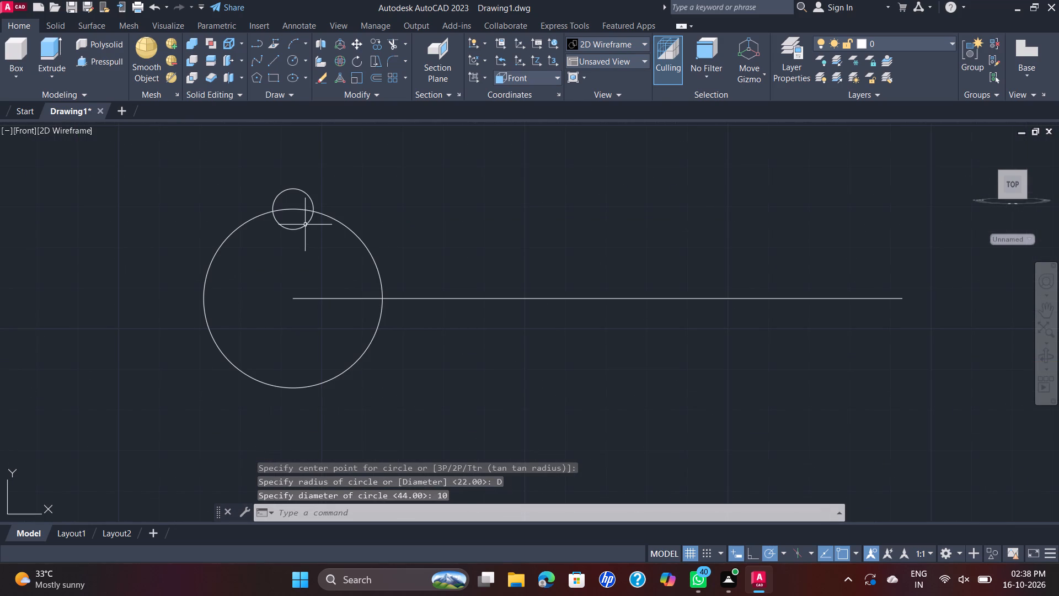
{"action": "scroll", "coordinate": [306, 222], "scroll_direction": "down", "scroll_amount": 1}
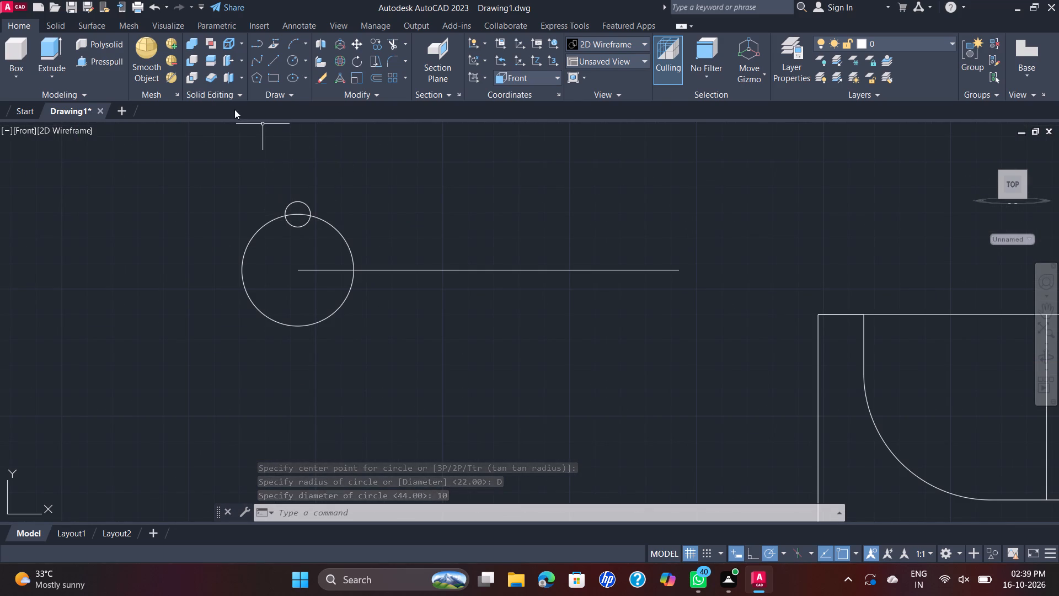
{"action": "left_click", "coordinate": [400, 79]}
{"action": "left_click", "coordinate": [404, 77]}
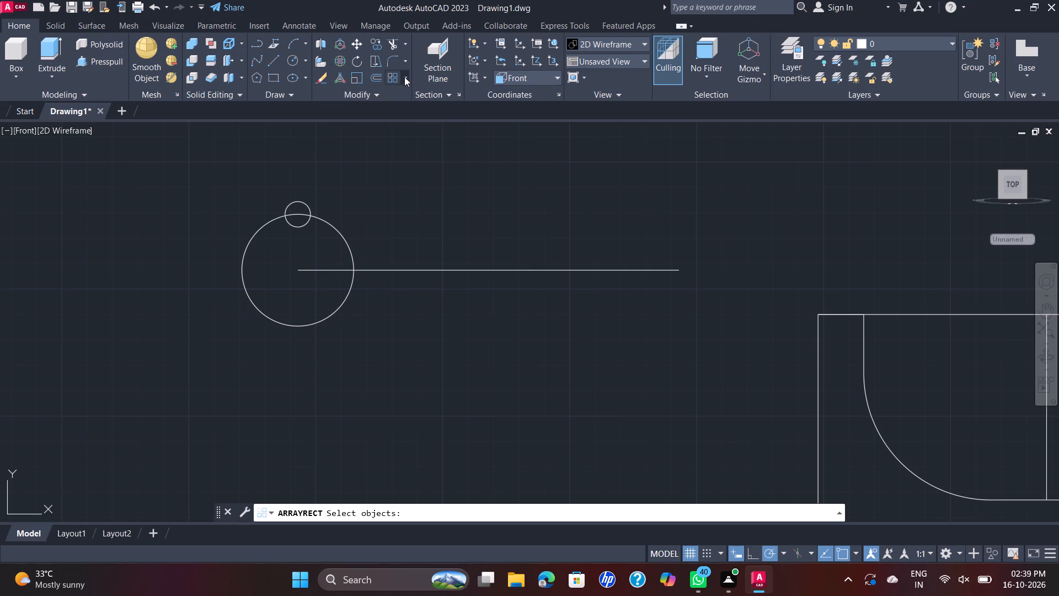
{"action": "left_click", "coordinate": [422, 150]}
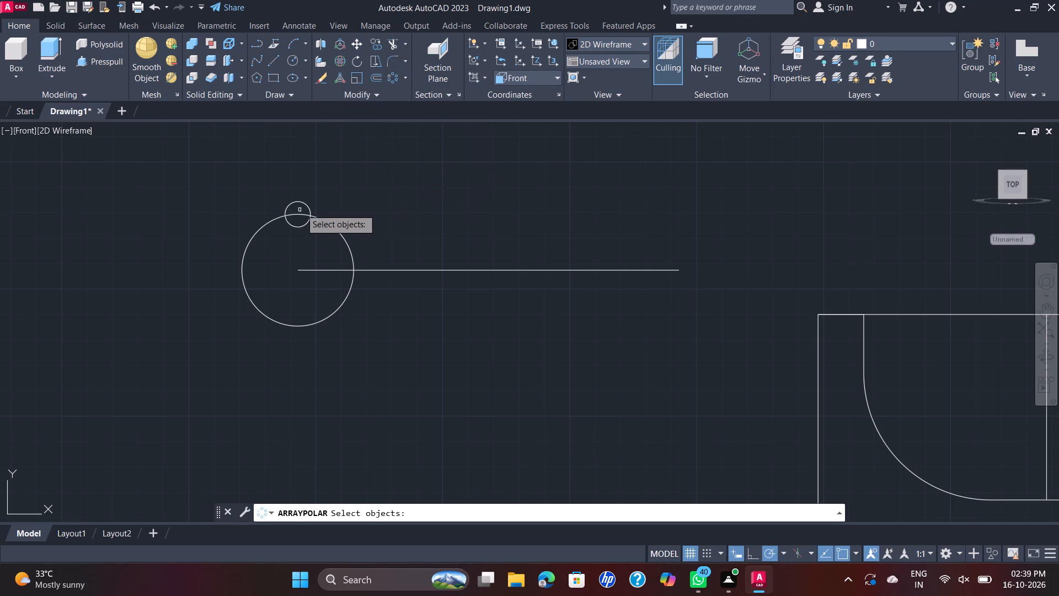
{"action": "left_click", "coordinate": [308, 208]}
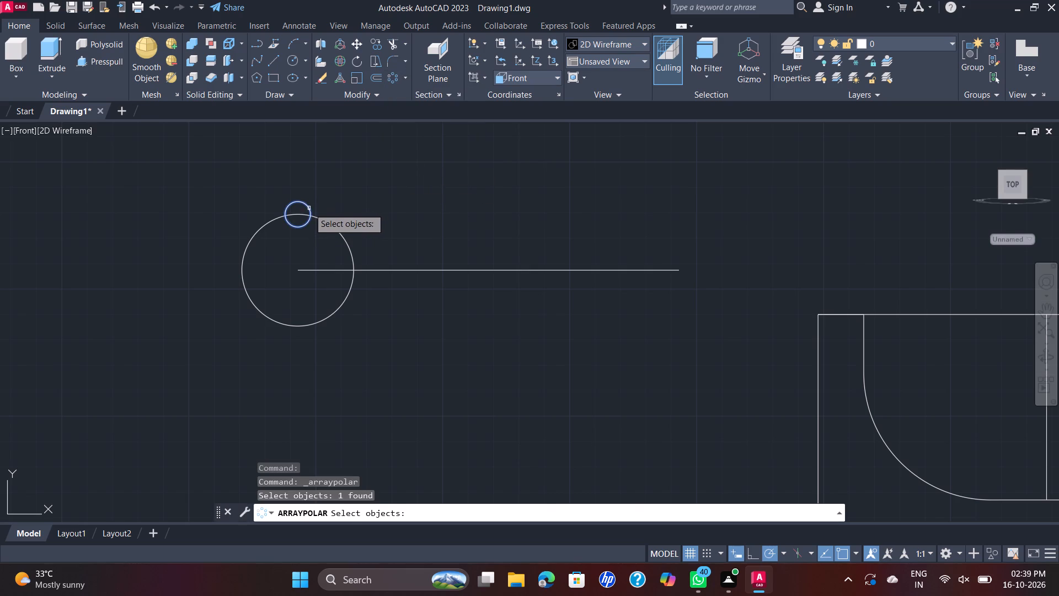
{"action": "right_click", "coordinate": [309, 208]}
{"action": "left_click", "coordinate": [296, 268]}
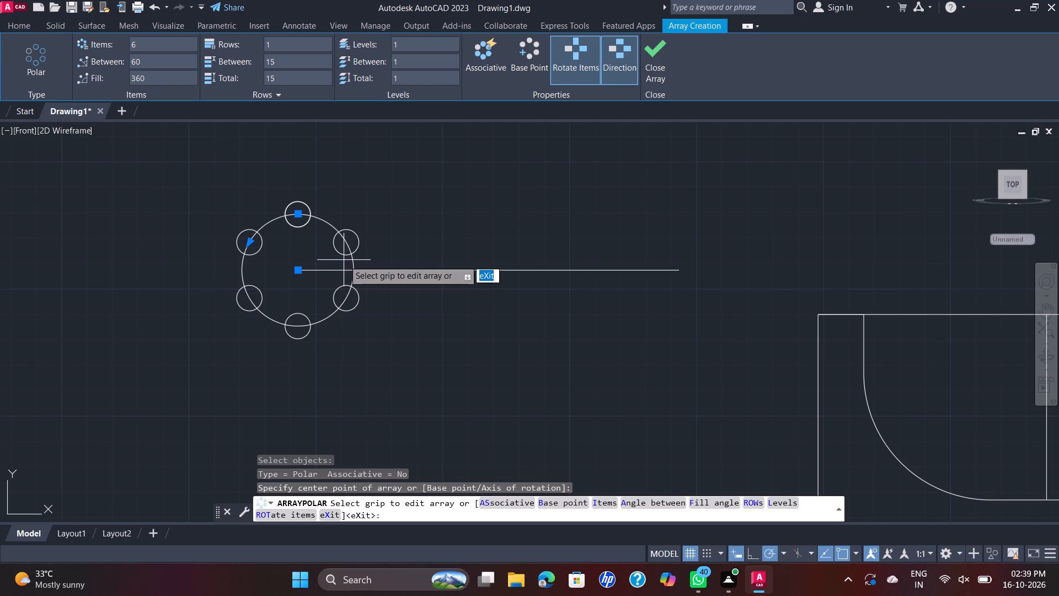
{"action": "key", "text": "4"}
{"action": "left_click", "coordinate": [143, 45]}
{"action": "left_click", "coordinate": [138, 45]}
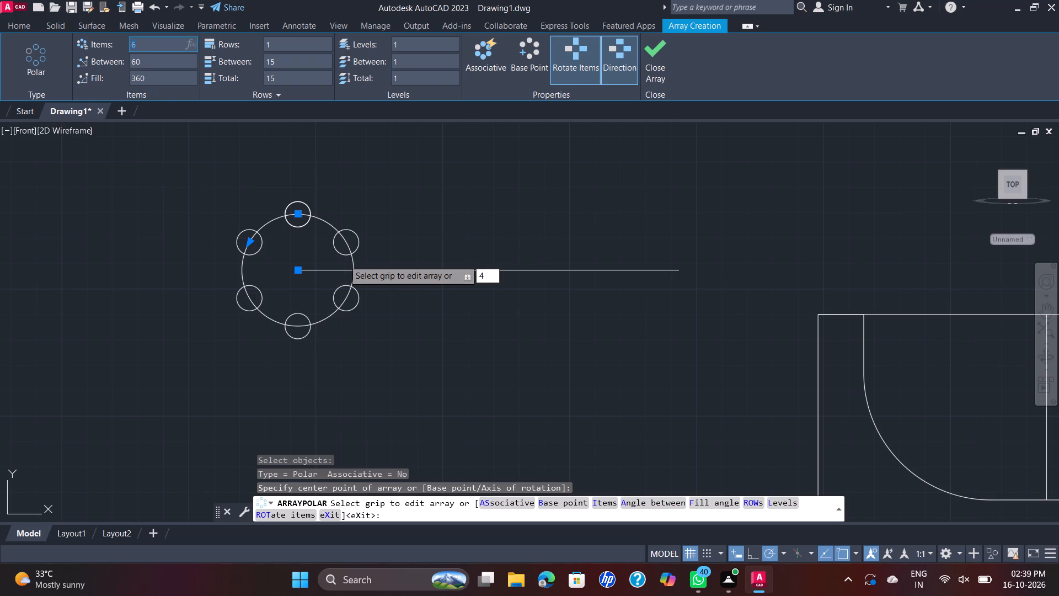
{"action": "key", "text": "4"}
{"action": "key", "text": "Return"}
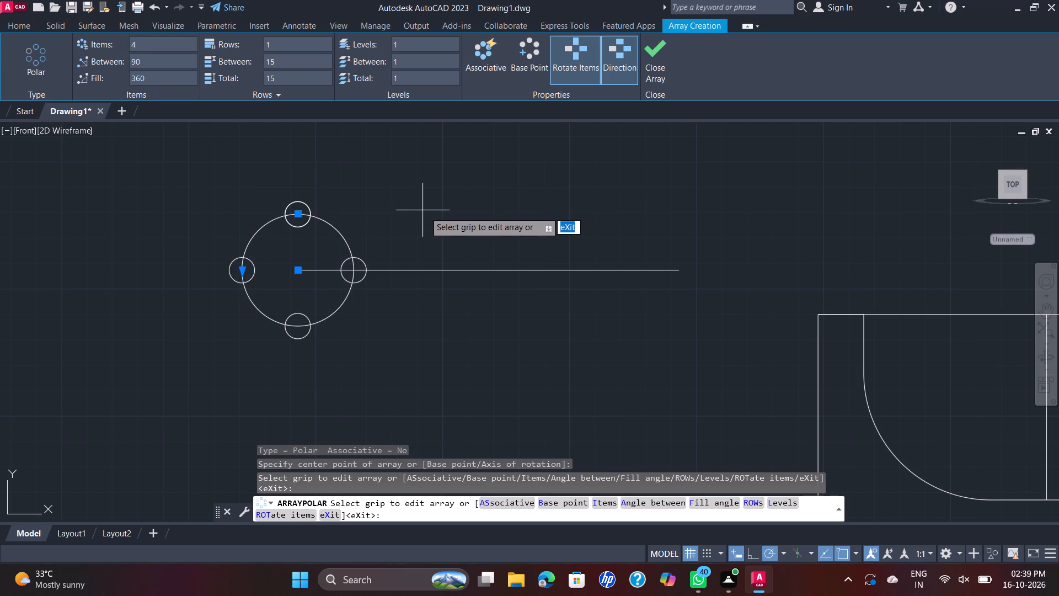
{"action": "key", "text": "Escape"}
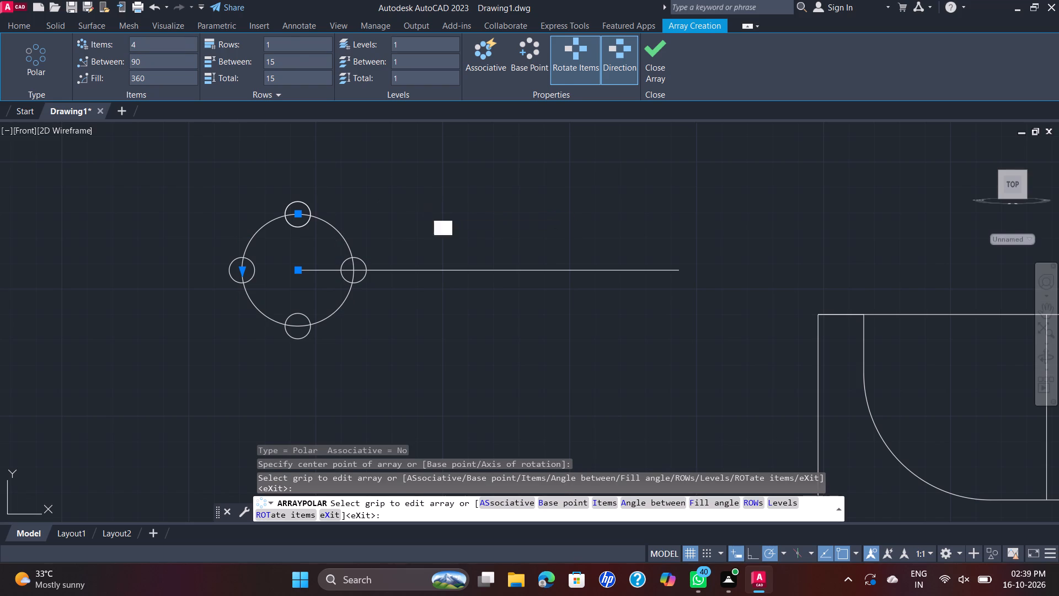
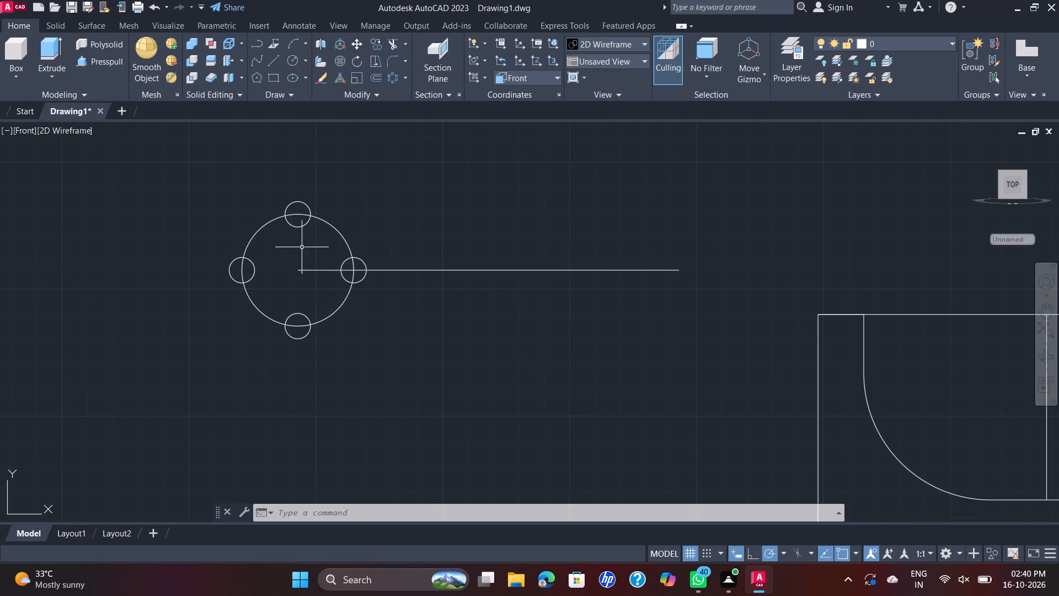
Draw a circle of 28 mm diameter concentric with the 44 mm circle.
{"action": "left_click", "coordinate": [290, 62]}
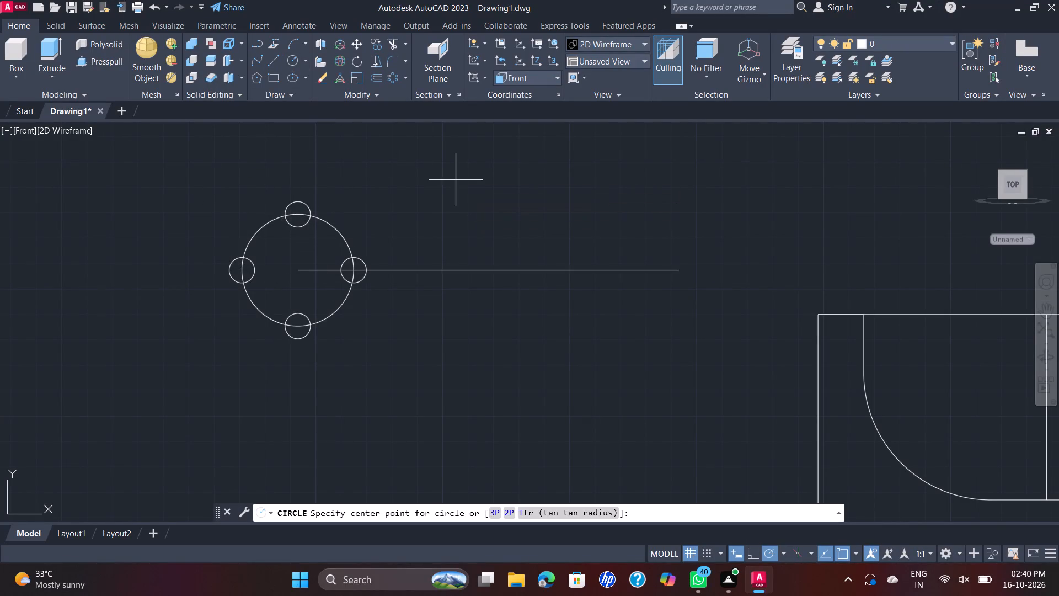
{"action": "left_click", "coordinate": [297, 269]}
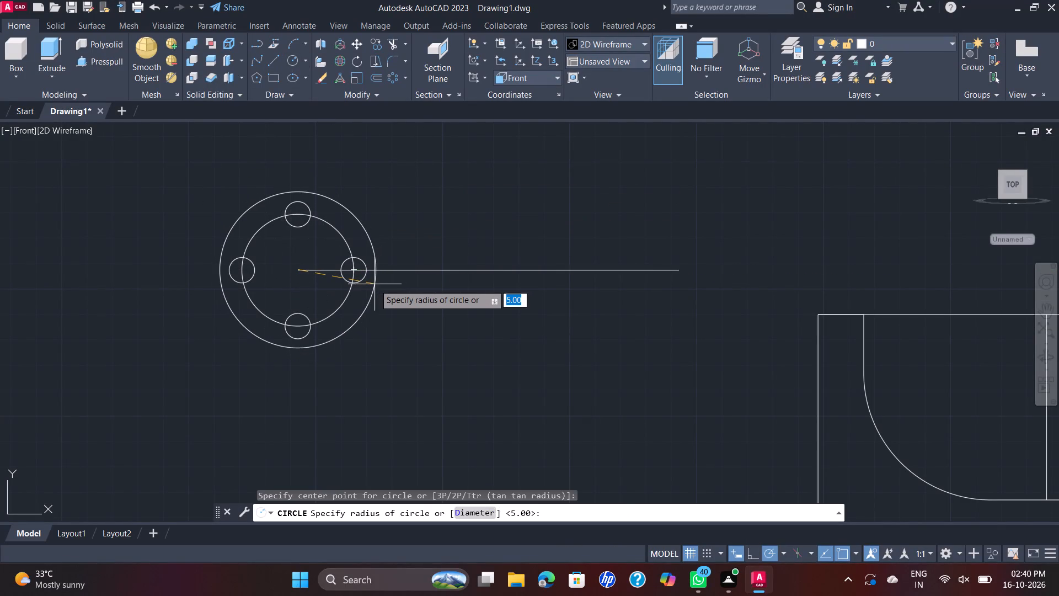
{"action": "key", "text": "d"}
{"action": "key", "text": "Return"}
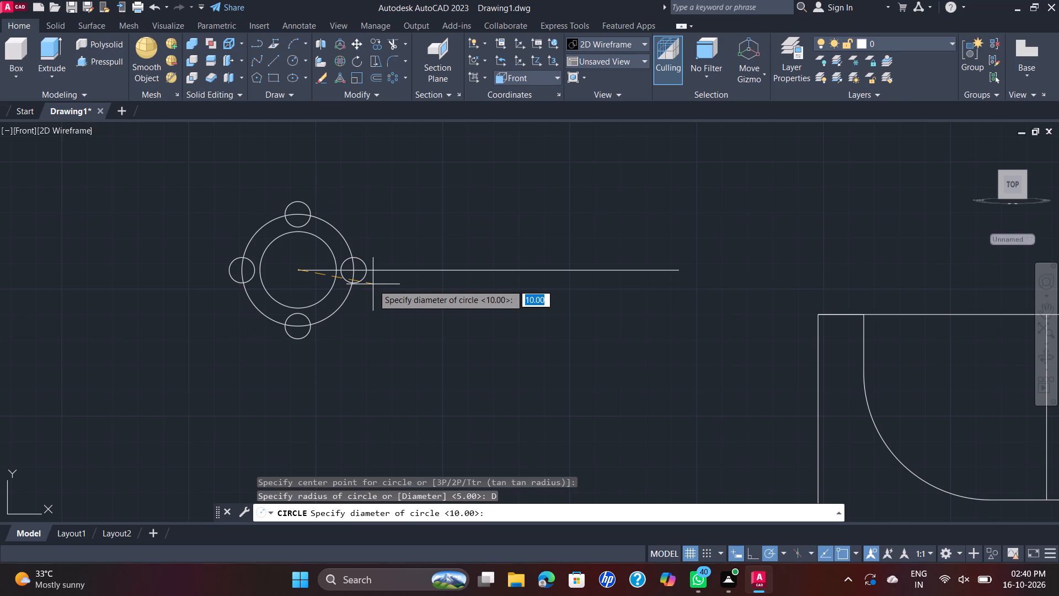
{"action": "type", "text": "28"}
{"action": "key", "text": "Return"}
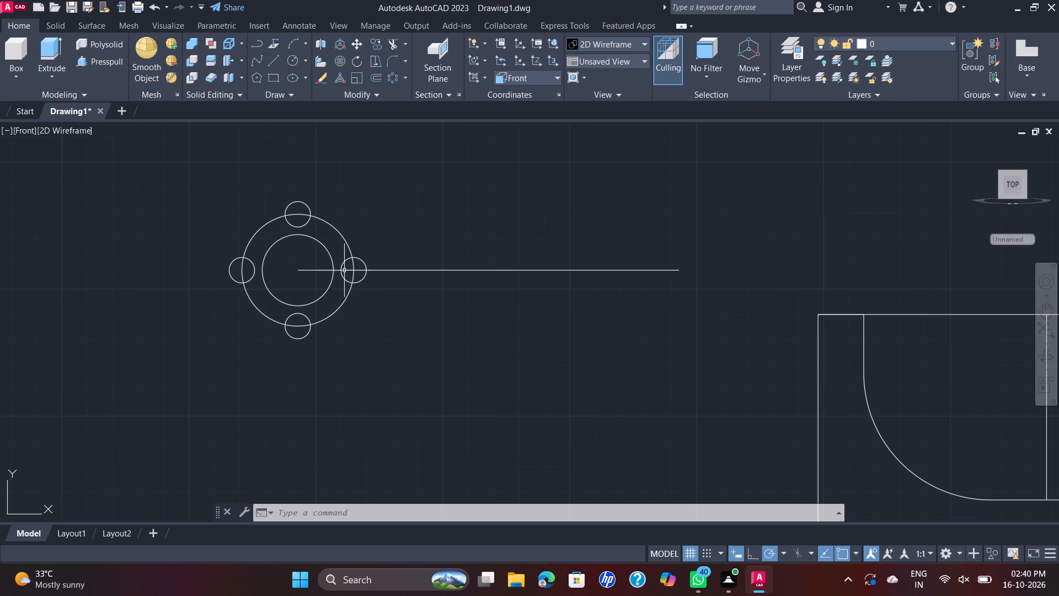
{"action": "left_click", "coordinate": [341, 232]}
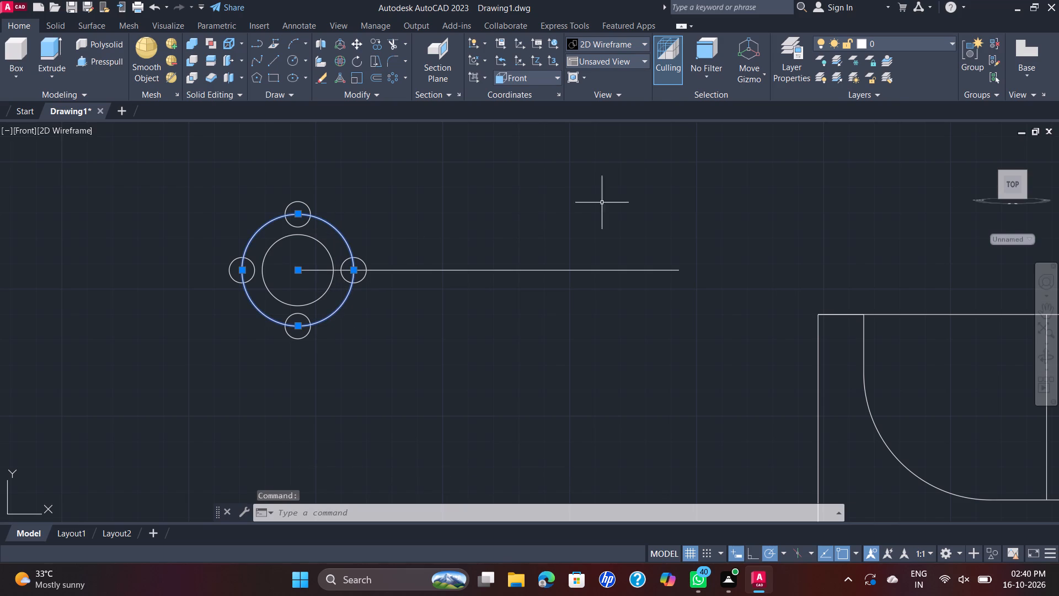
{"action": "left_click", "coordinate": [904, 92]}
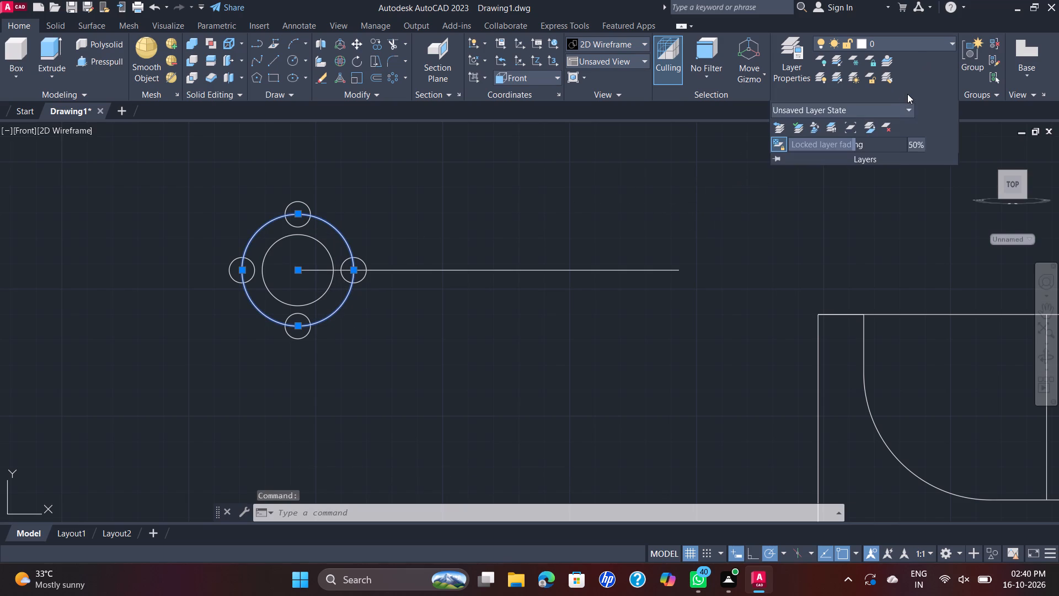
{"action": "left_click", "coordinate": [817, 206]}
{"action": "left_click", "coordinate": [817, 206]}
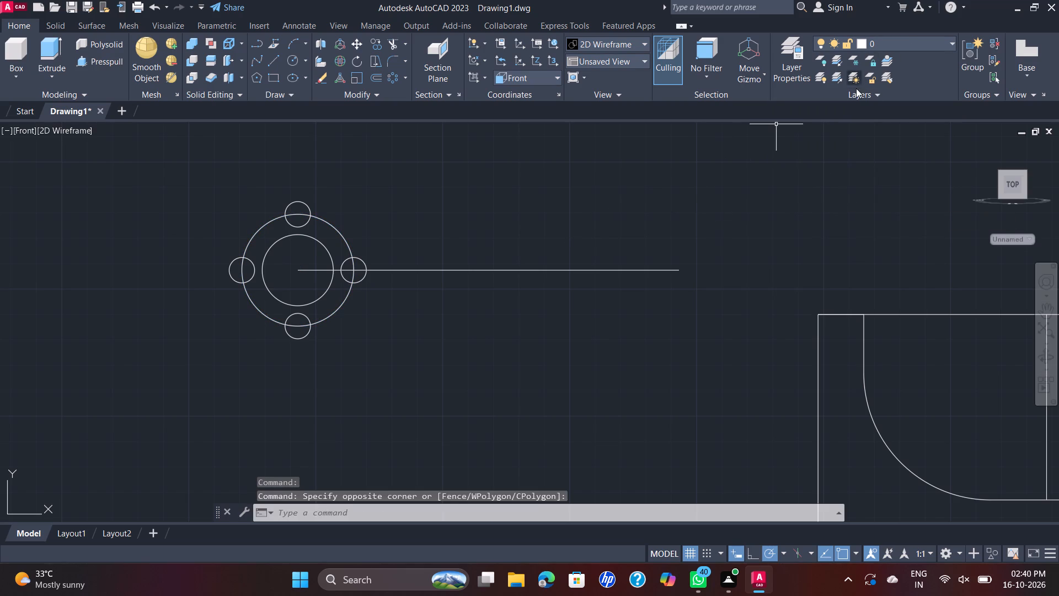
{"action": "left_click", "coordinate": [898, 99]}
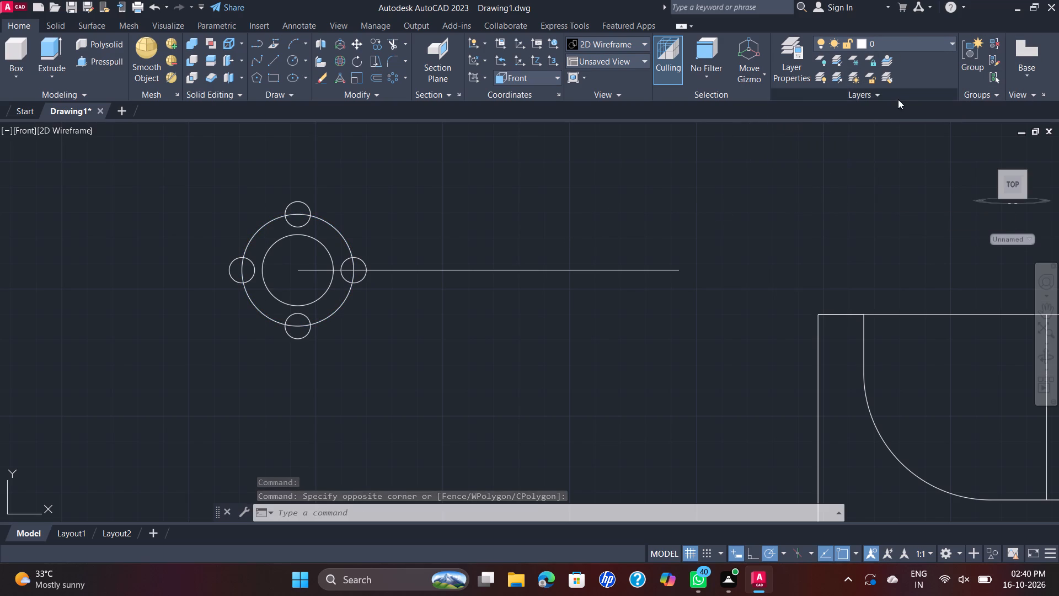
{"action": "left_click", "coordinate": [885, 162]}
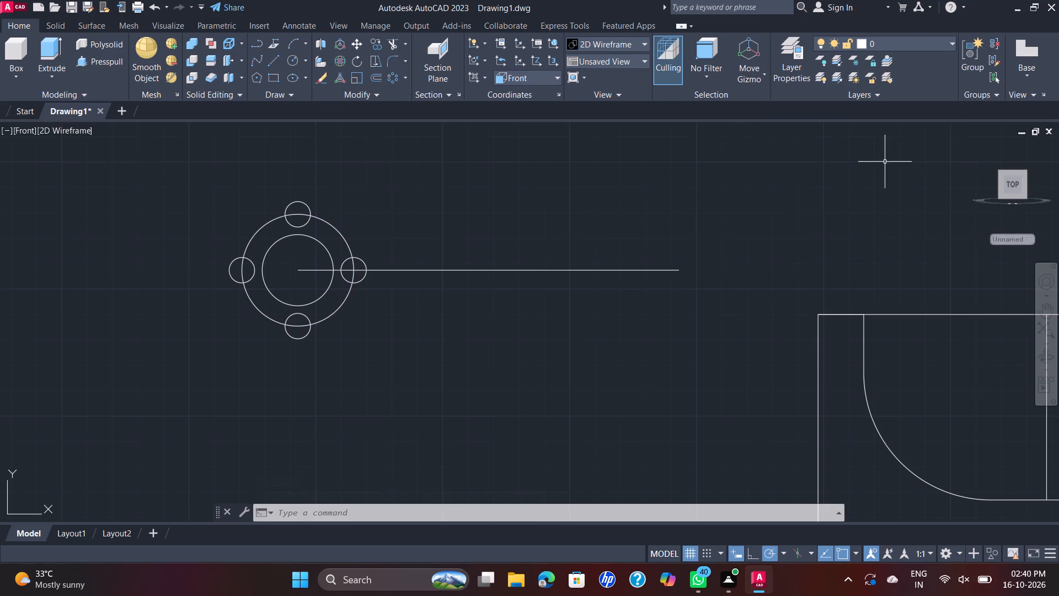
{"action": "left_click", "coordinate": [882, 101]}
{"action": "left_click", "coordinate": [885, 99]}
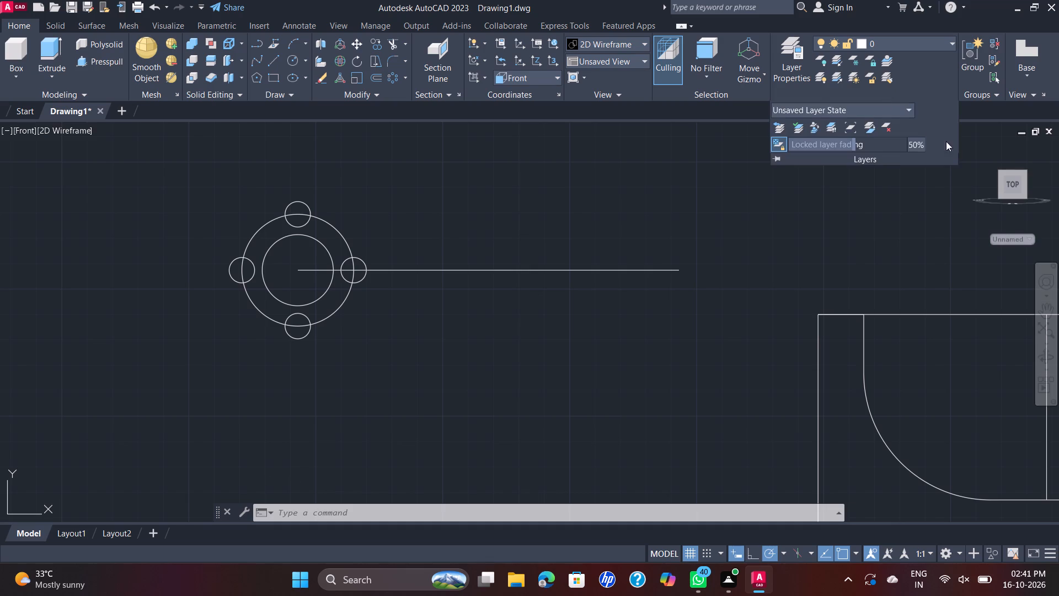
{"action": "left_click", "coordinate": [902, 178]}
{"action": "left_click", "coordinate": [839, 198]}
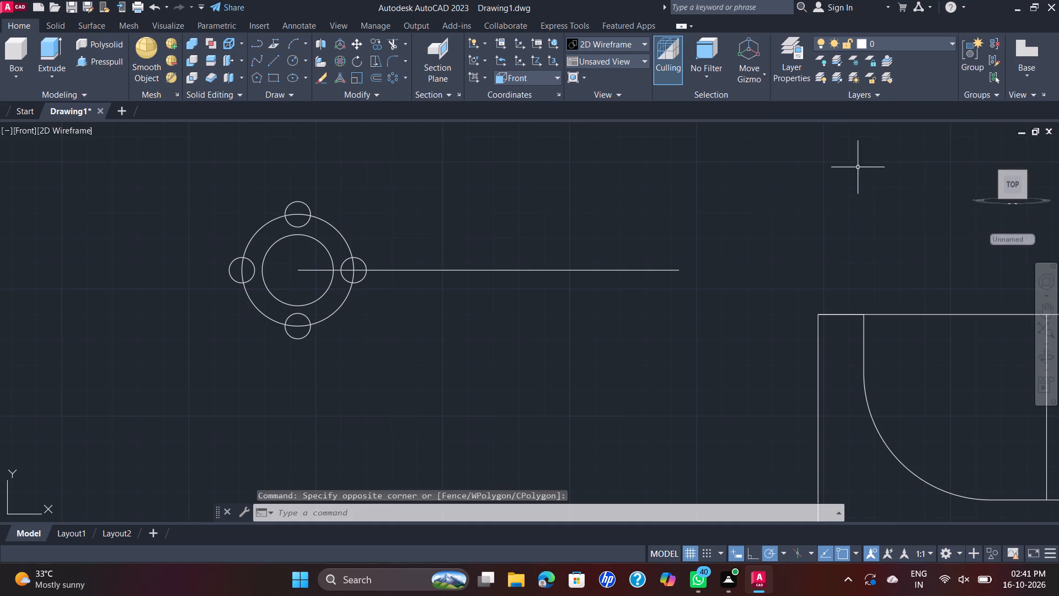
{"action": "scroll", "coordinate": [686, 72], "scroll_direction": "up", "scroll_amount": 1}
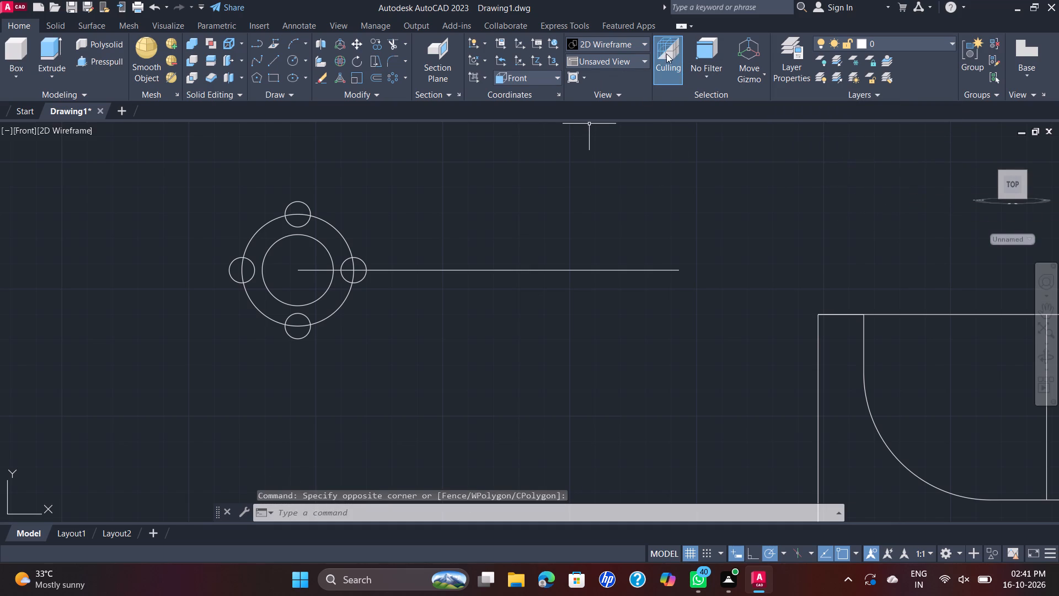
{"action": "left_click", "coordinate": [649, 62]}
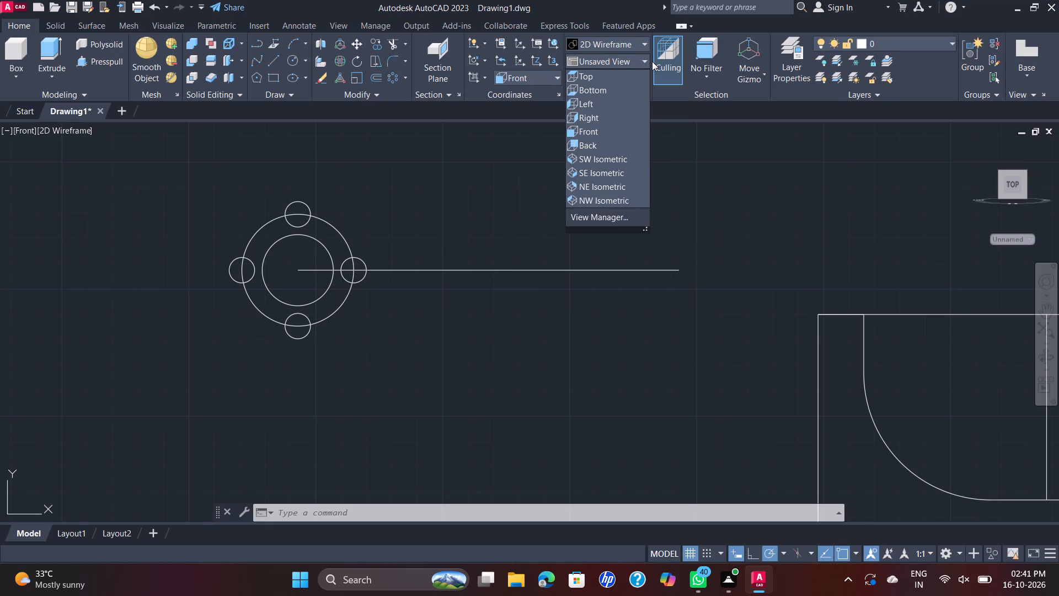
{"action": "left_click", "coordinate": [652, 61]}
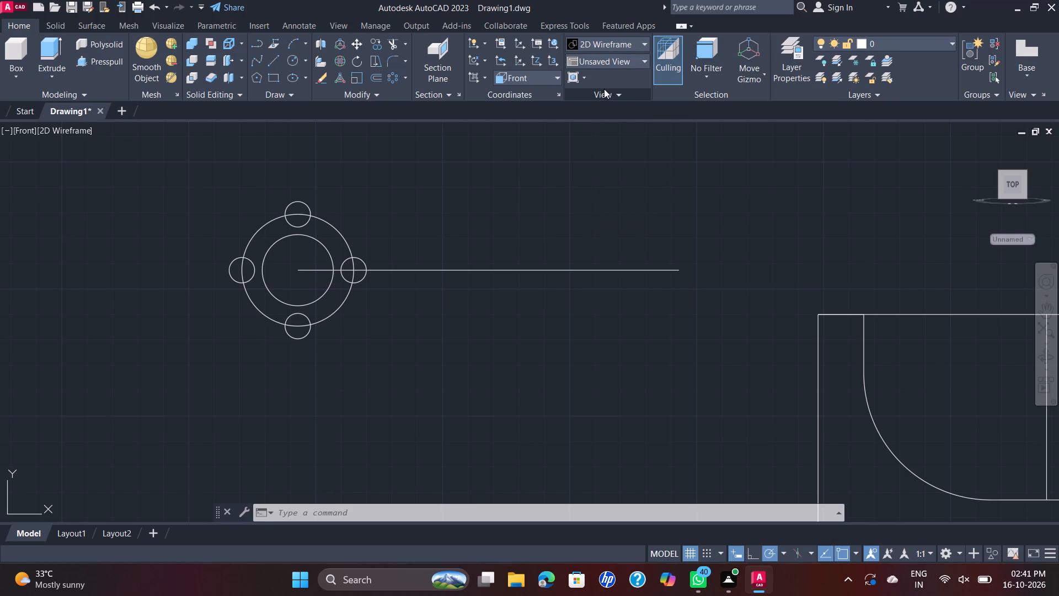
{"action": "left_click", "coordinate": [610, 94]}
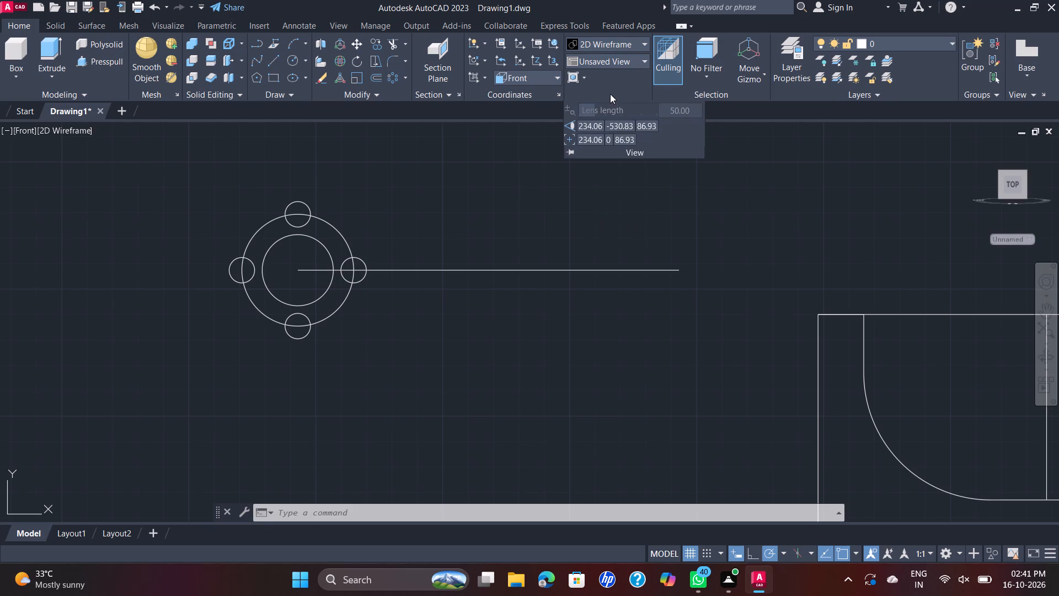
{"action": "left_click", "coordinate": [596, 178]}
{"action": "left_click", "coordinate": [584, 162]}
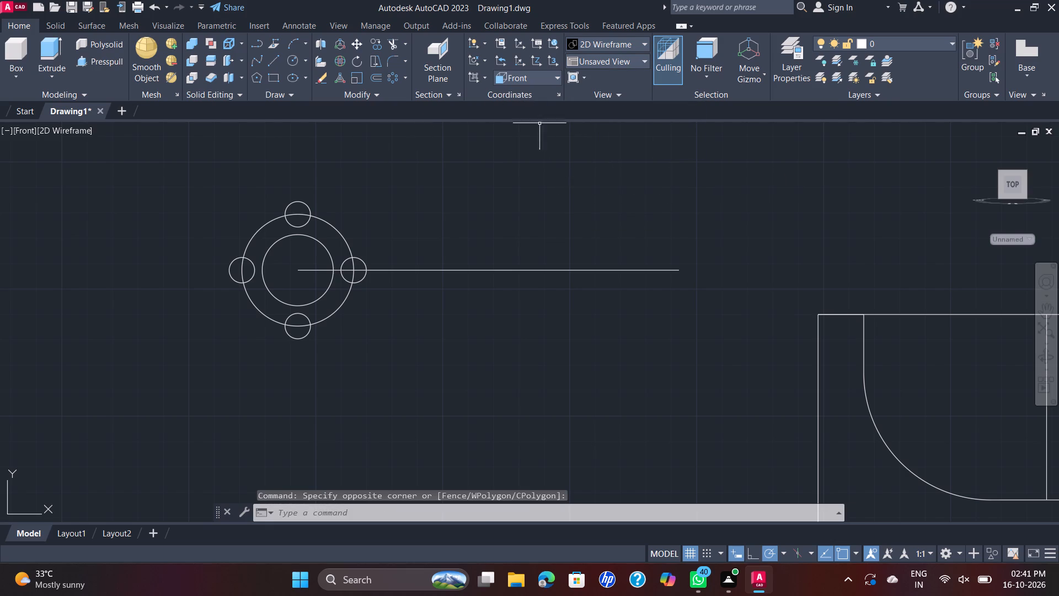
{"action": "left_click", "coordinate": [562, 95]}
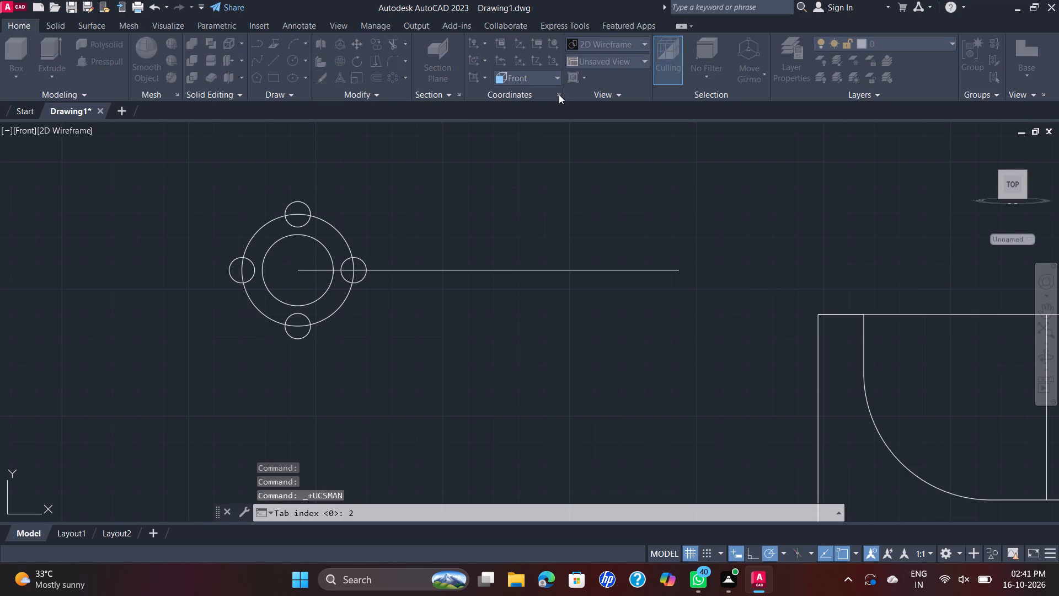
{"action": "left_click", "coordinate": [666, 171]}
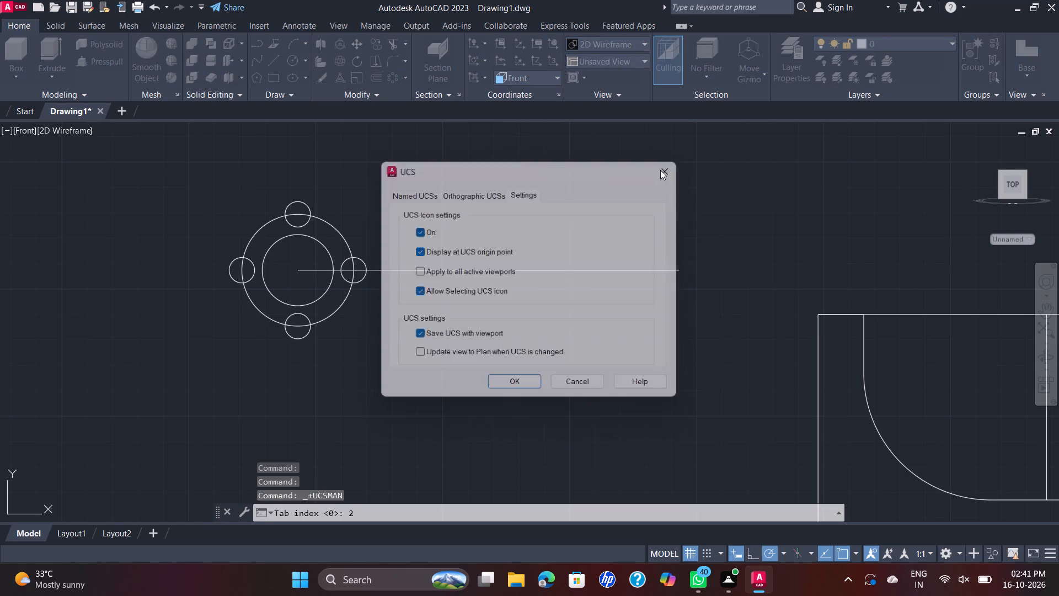
Copy the complete bolt-hole circle pattern from its centre to the other end of the 150 mm centre line.
{"action": "scroll", "coordinate": [314, 238], "scroll_direction": "up", "scroll_amount": 2}
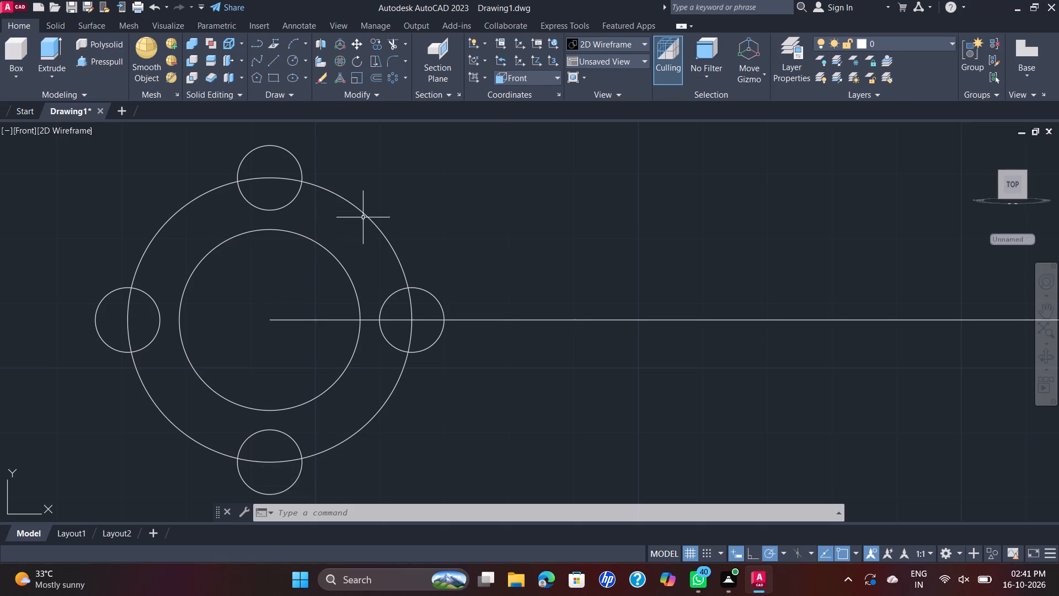
{"action": "scroll", "coordinate": [317, 191], "scroll_direction": "down", "scroll_amount": 2}
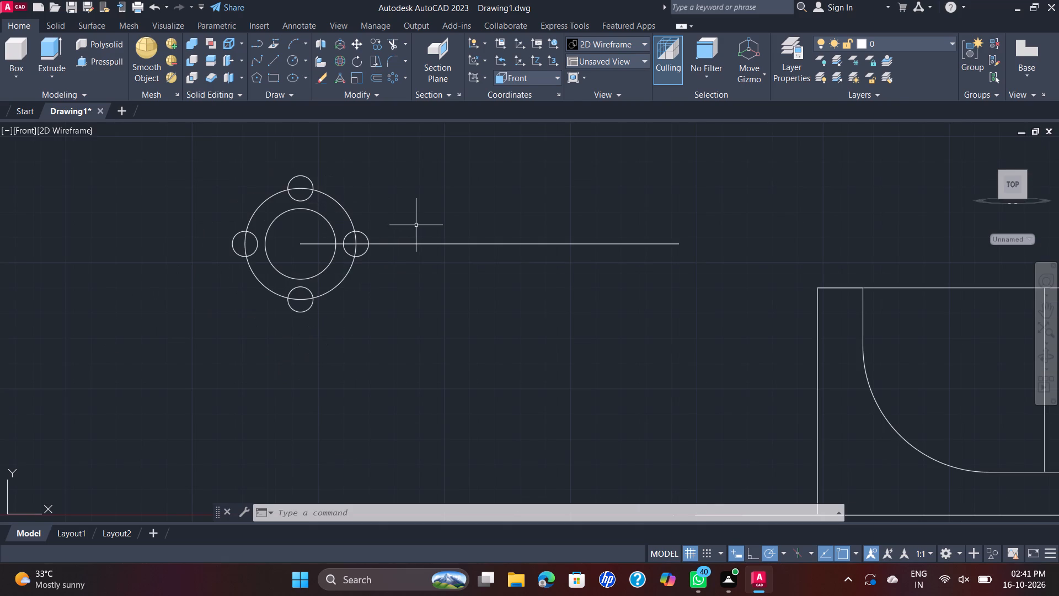
{"action": "scroll", "coordinate": [422, 228], "scroll_direction": "down", "scroll_amount": 1}
{"action": "middle_click_drag", "start_coordinate": [429, 222], "coordinate": [422, 243]}
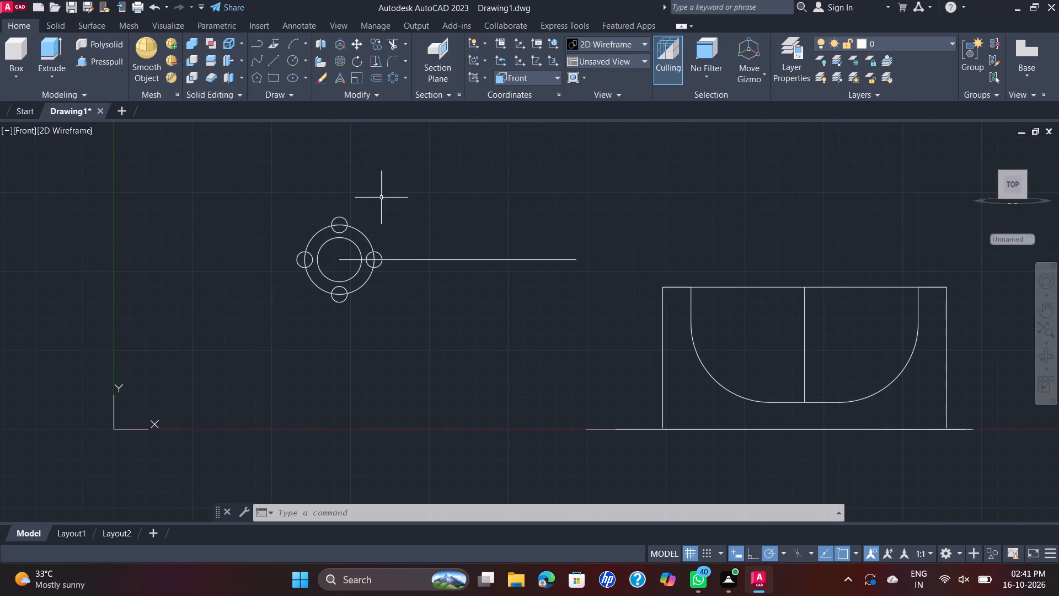
{"action": "left_click", "coordinate": [239, 206]}
{"action": "left_click", "coordinate": [383, 308]}
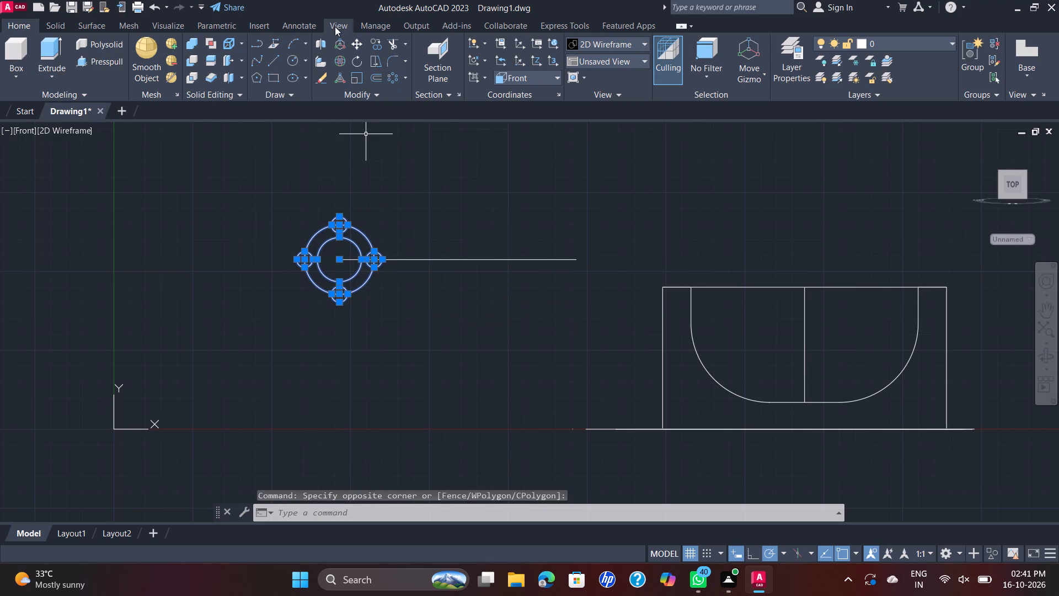
{"action": "left_click", "coordinate": [378, 39]}
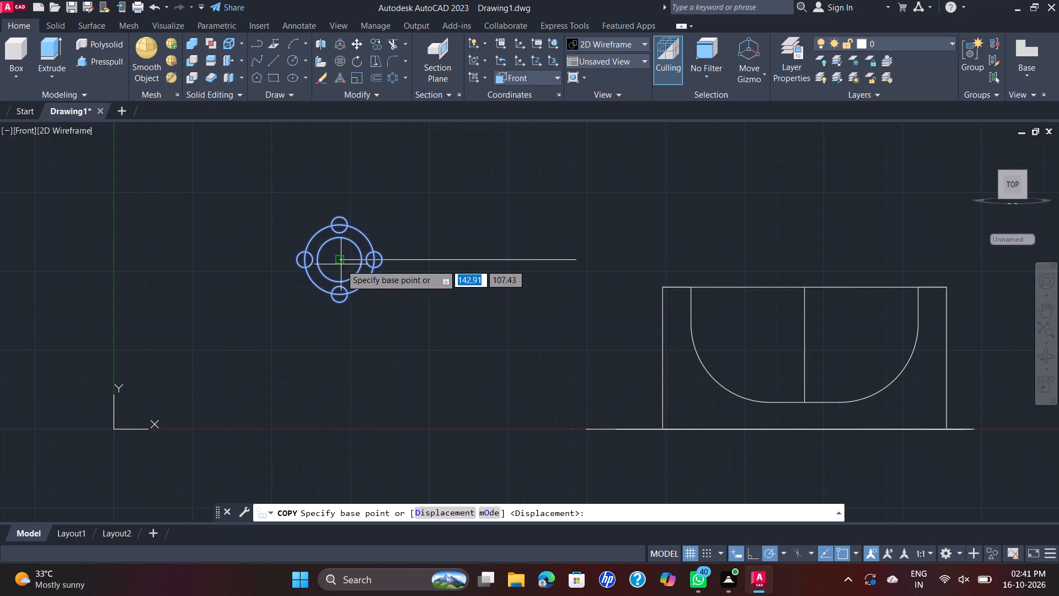
{"action": "left_click", "coordinate": [340, 259]}
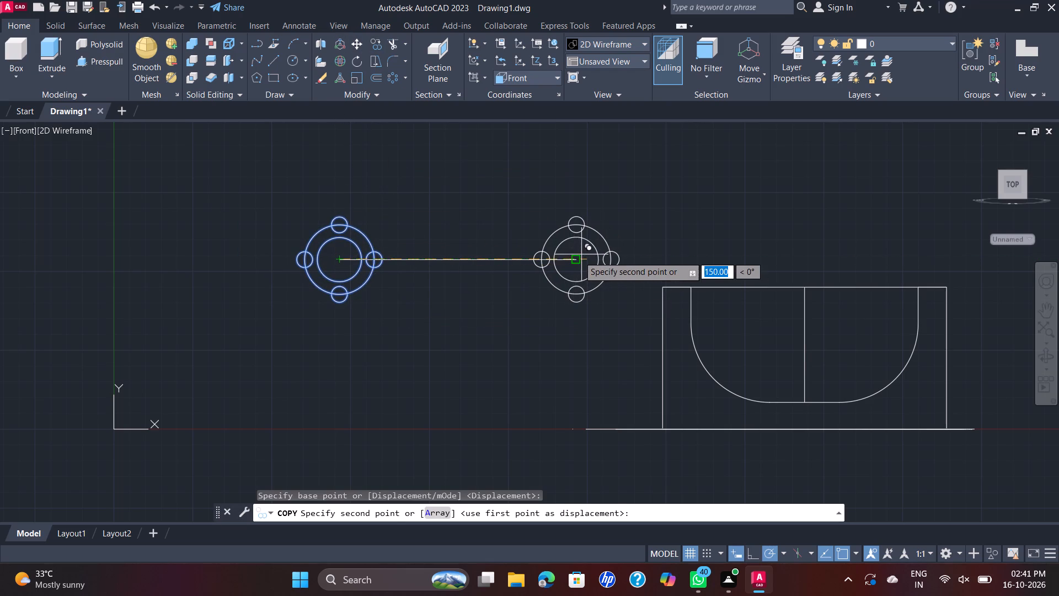
{"action": "left_click", "coordinate": [574, 259]}
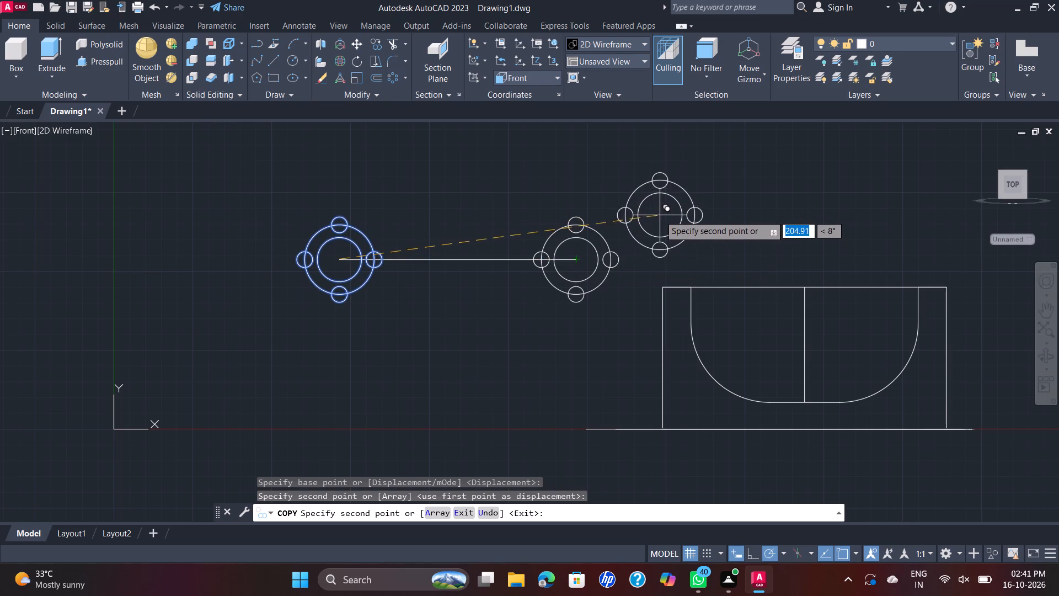
{"action": "key", "text": "Escape"}
Move both bolt-hole patterns and their centre line, using the line's midpoint as base, to a free spot above and beside the housing profile.
{"action": "scroll", "coordinate": [662, 228], "scroll_direction": "down", "scroll_amount": 1}
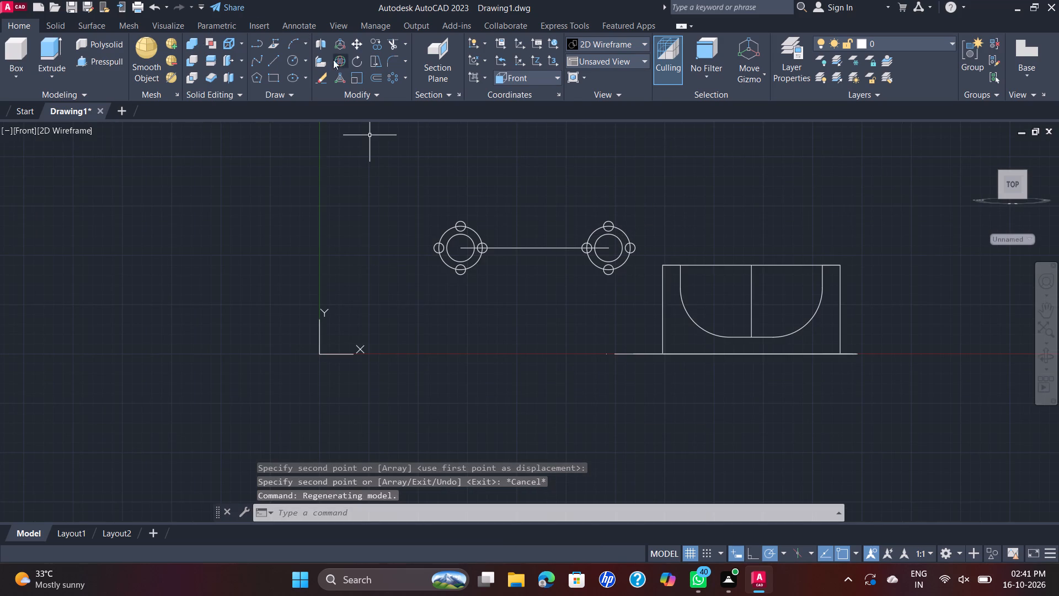
{"action": "left_click", "coordinate": [351, 47]}
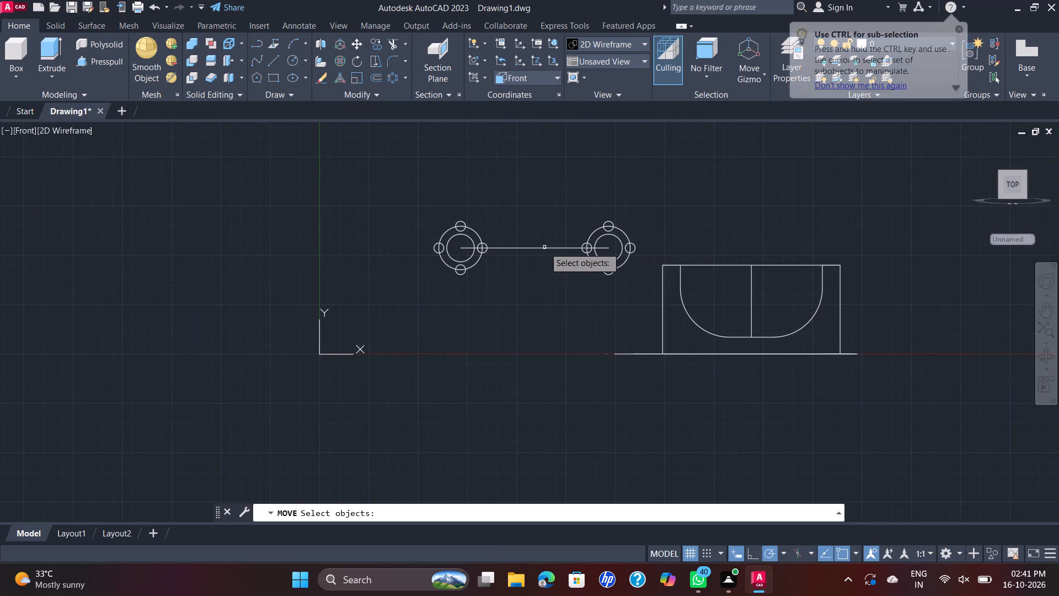
{"action": "left_click", "coordinate": [387, 181]}
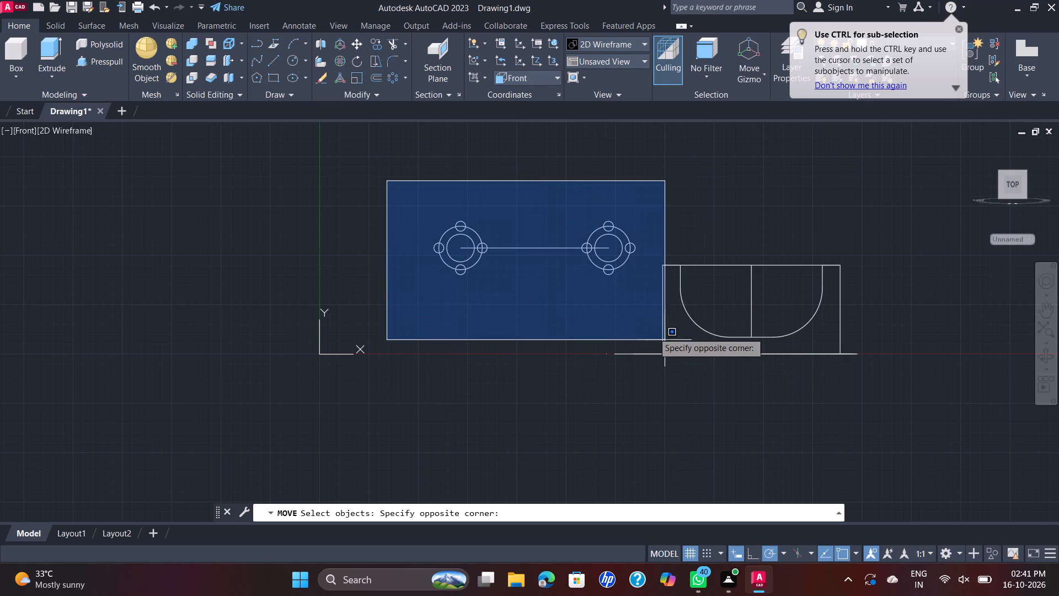
{"action": "left_click", "coordinate": [641, 326]}
{"action": "right_click", "coordinate": [544, 311]}
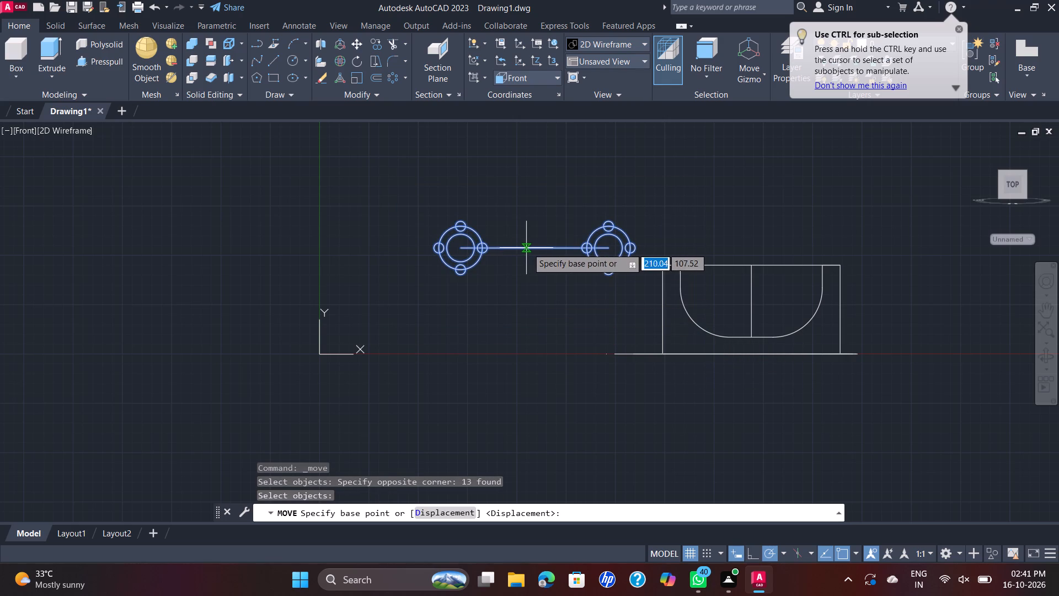
{"action": "left_click", "coordinate": [538, 248]}
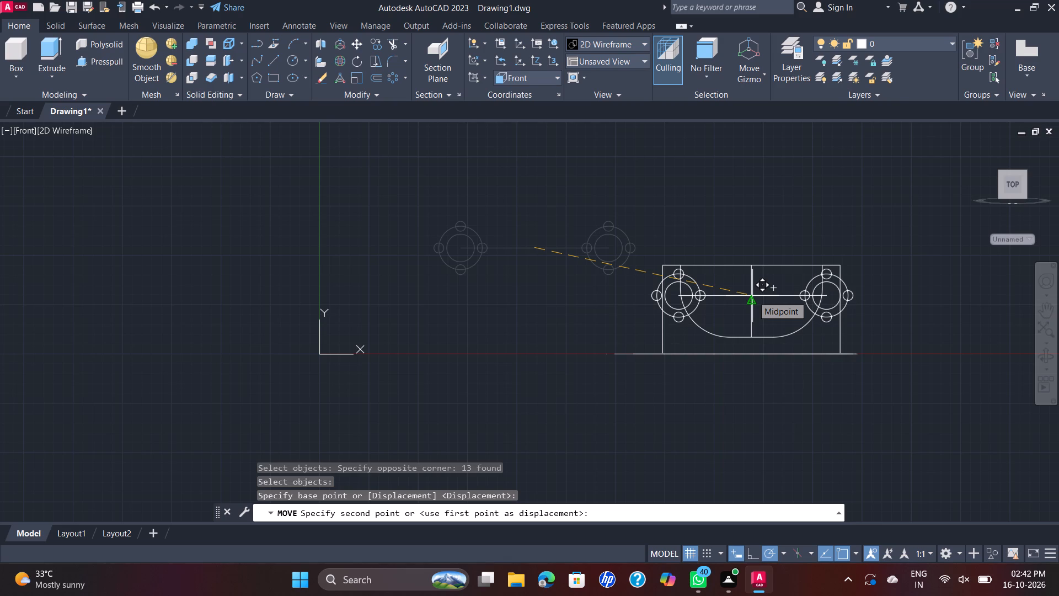
{"action": "left_click", "coordinate": [570, 213]}
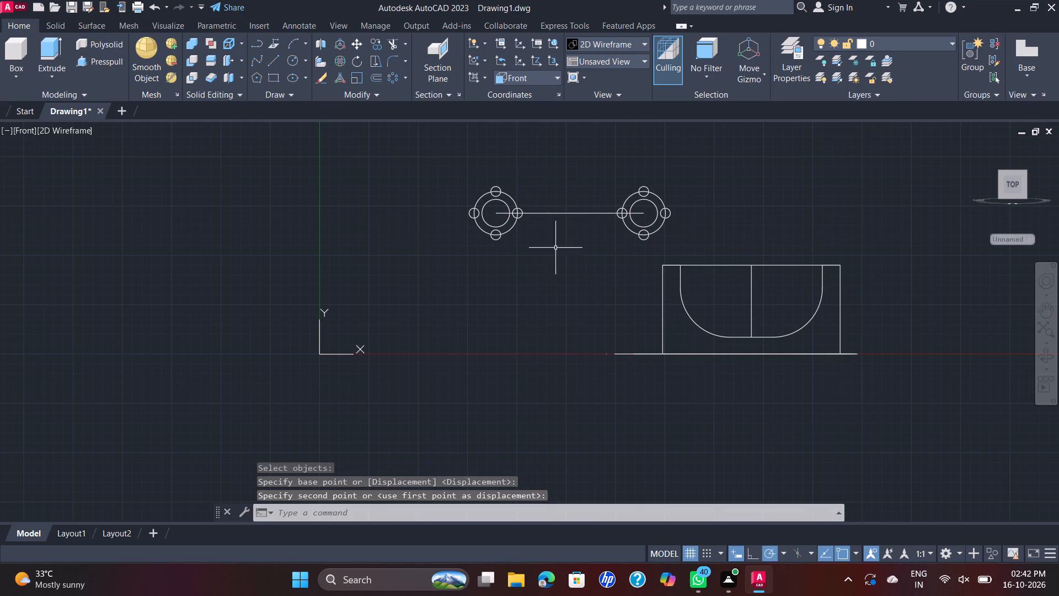
Delete the 150 mm centre line connecting the two bolt-hole patterns.
{"action": "left_click", "coordinate": [564, 214]}
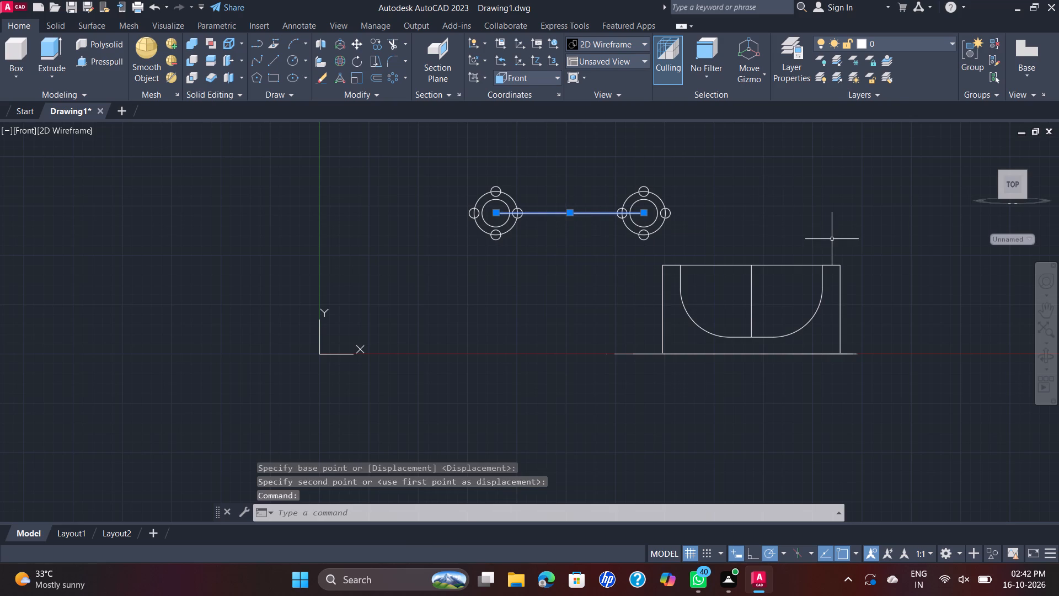
{"action": "key", "text": "Delete"}
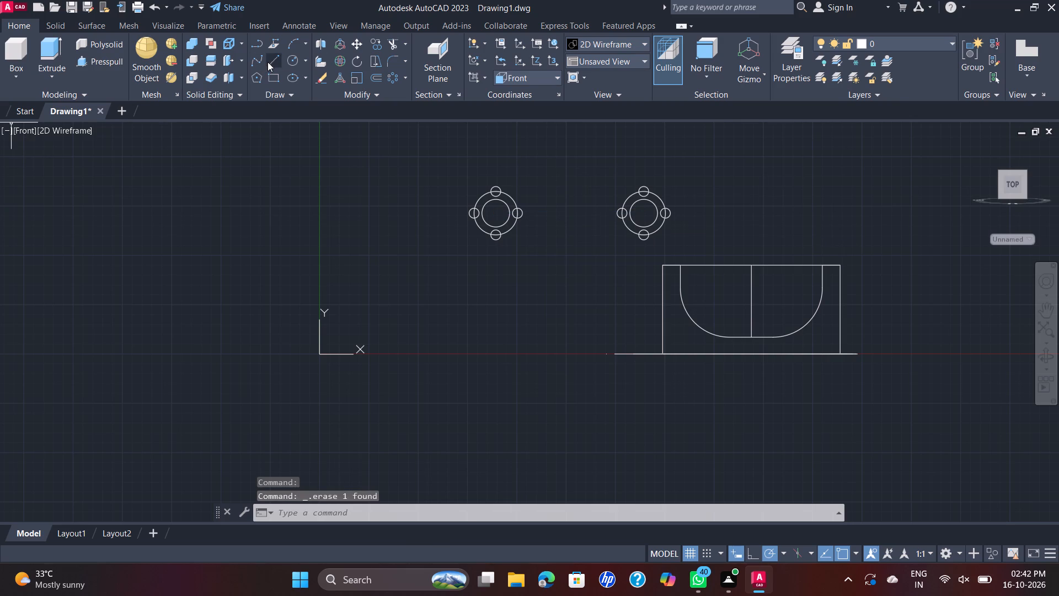
Draw a horizontal line 64 mm long in the free space beside the bolt-hole patterns, above the housing profile.
{"action": "left_click", "coordinate": [268, 62]}
{"action": "left_click", "coordinate": [698, 203]}
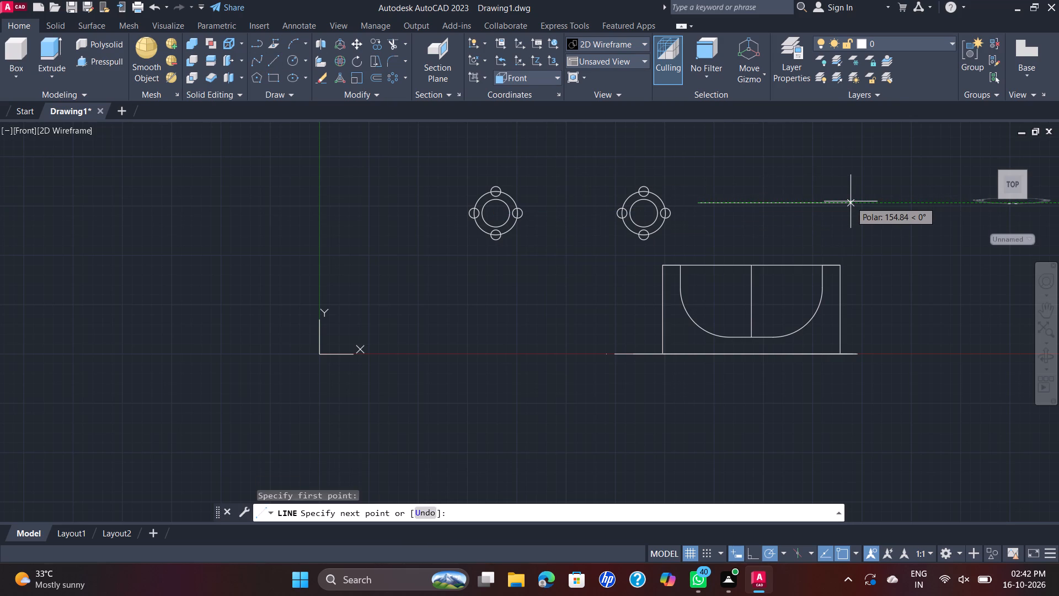
{"action": "type", "text": "64"}
{"action": "key", "text": "Return"}
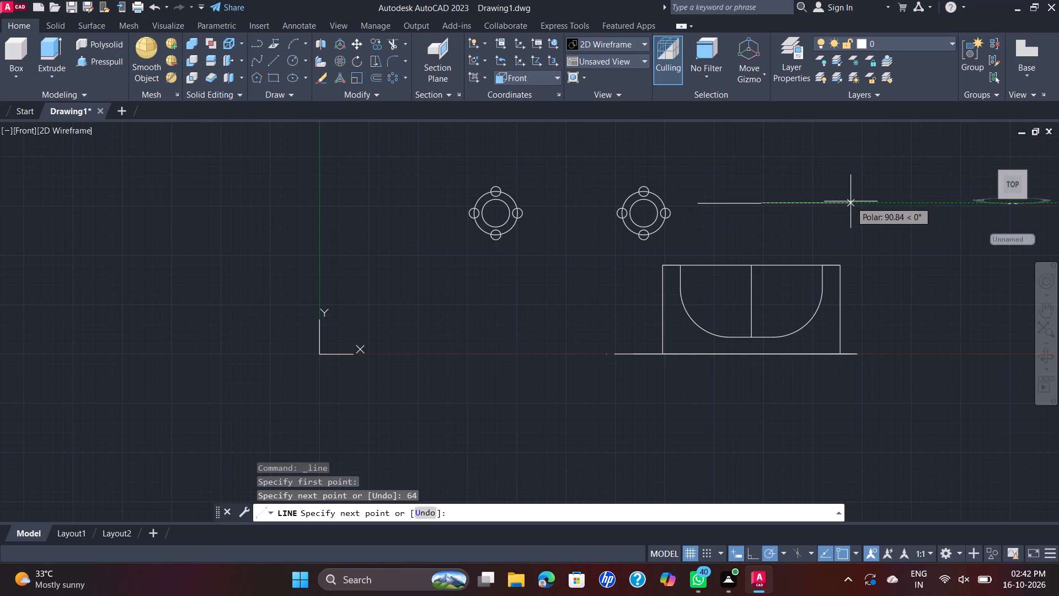
{"action": "key", "text": "Escape"}
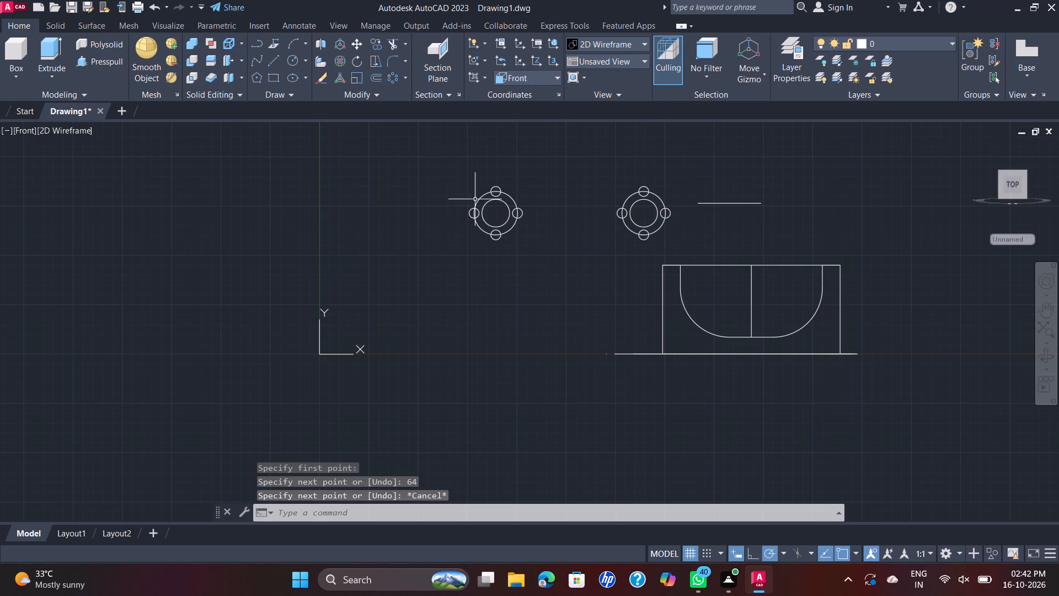
Move the left bolt-hole pattern by its centre to the right endpoint of the 64 mm line.
{"action": "left_click", "coordinate": [447, 180]}
{"action": "left_click", "coordinate": [539, 259]}
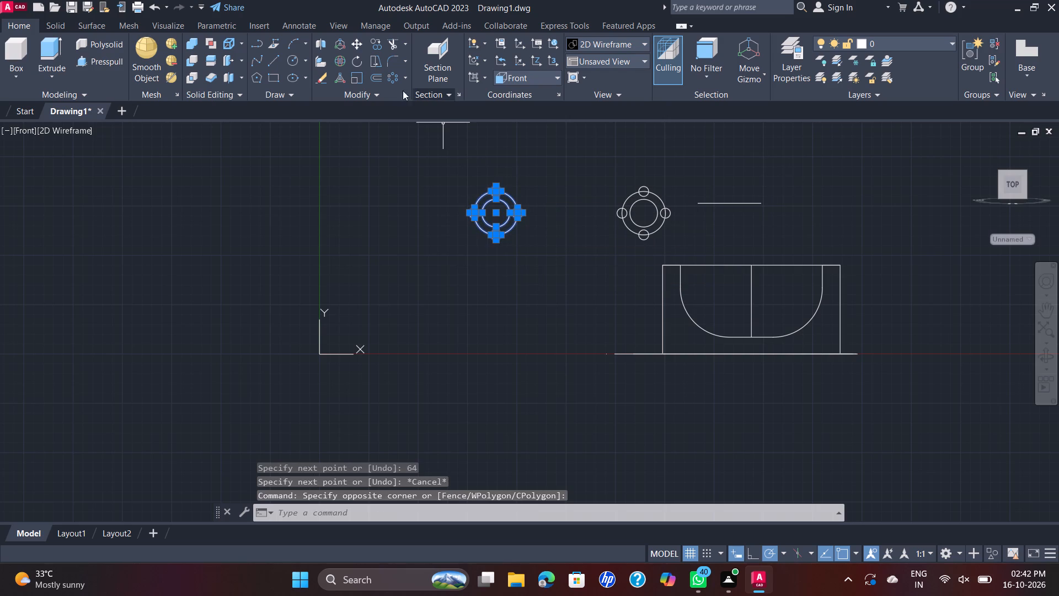
{"action": "left_click", "coordinate": [356, 45]}
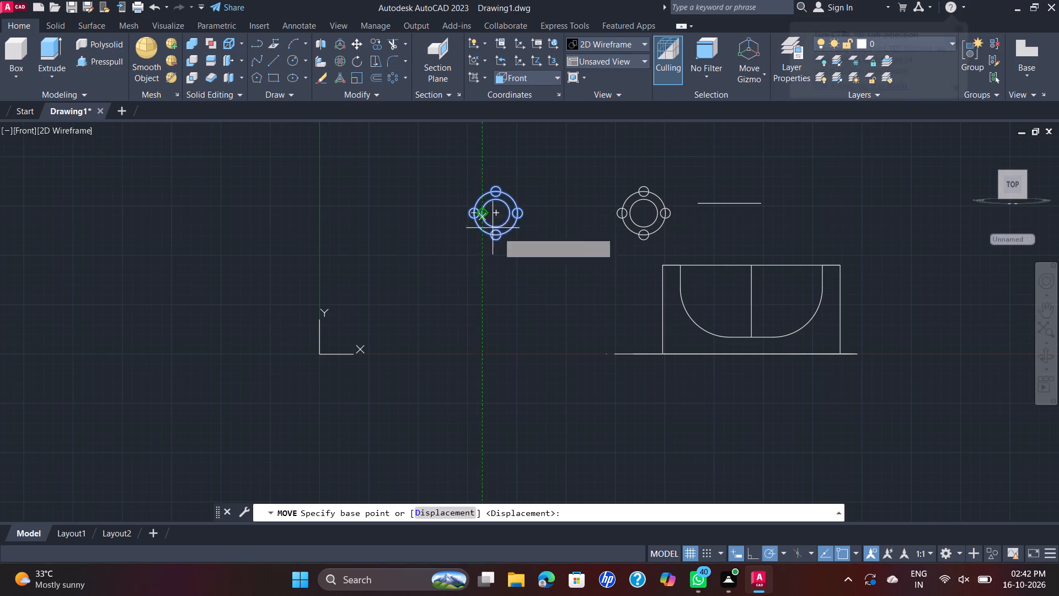
{"action": "left_click", "coordinate": [493, 216]}
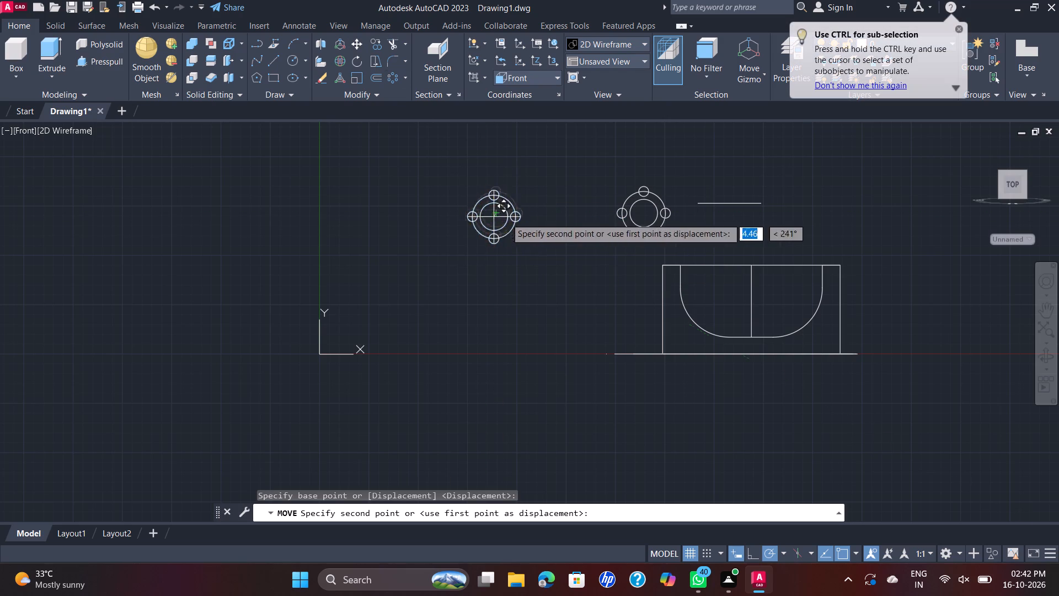
{"action": "left_click", "coordinate": [764, 203]}
Move the other bolt-hole pattern by its centre to the left endpoint of the 64 mm line.
{"action": "left_click", "coordinate": [592, 172]}
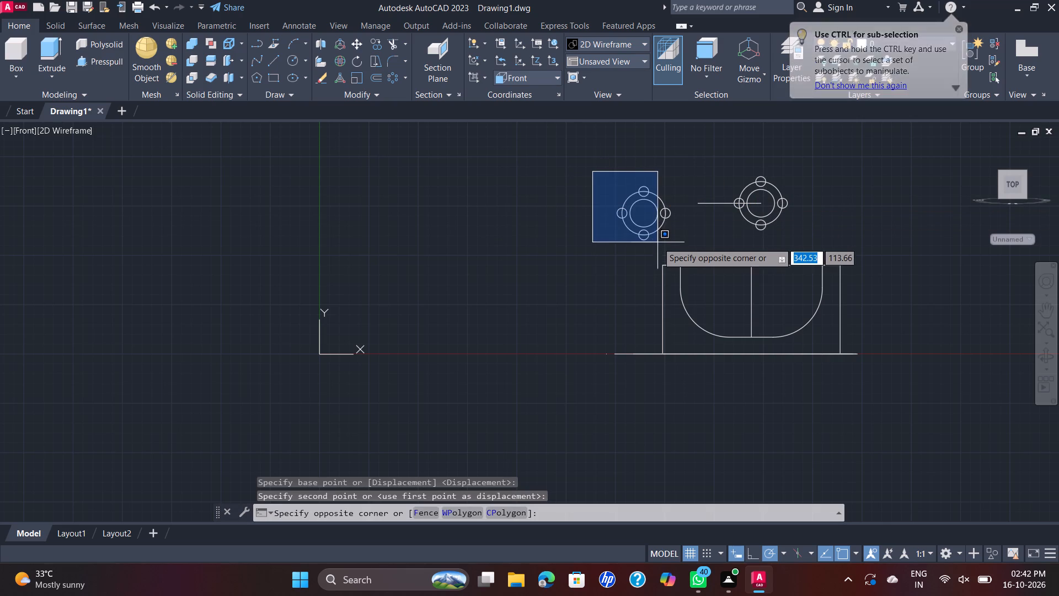
{"action": "left_click", "coordinate": [680, 247]}
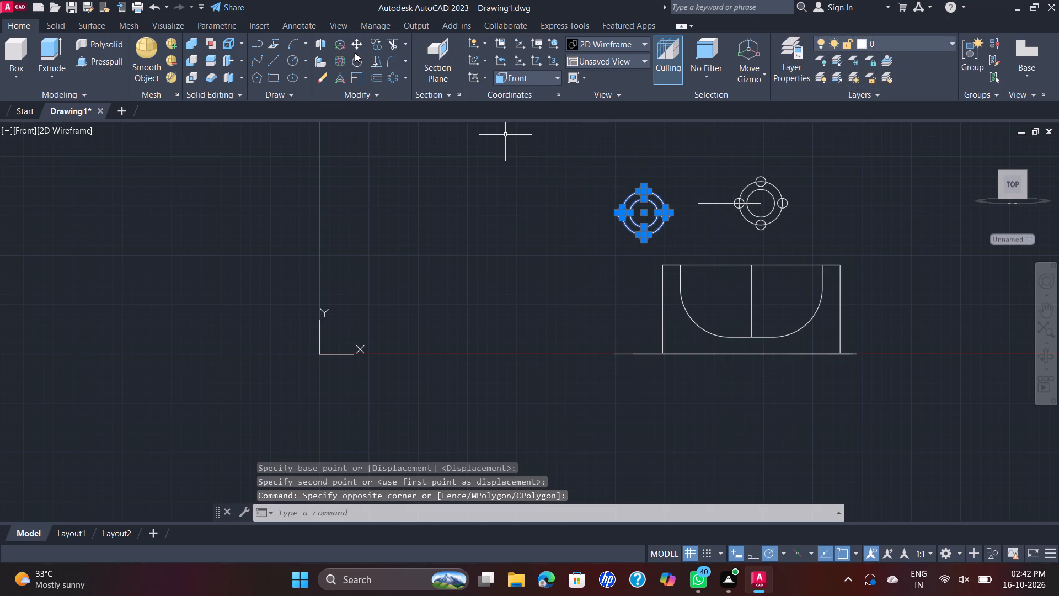
{"action": "left_click", "coordinate": [355, 42]}
{"action": "scroll", "coordinate": [651, 215], "scroll_direction": "up", "scroll_amount": 2}
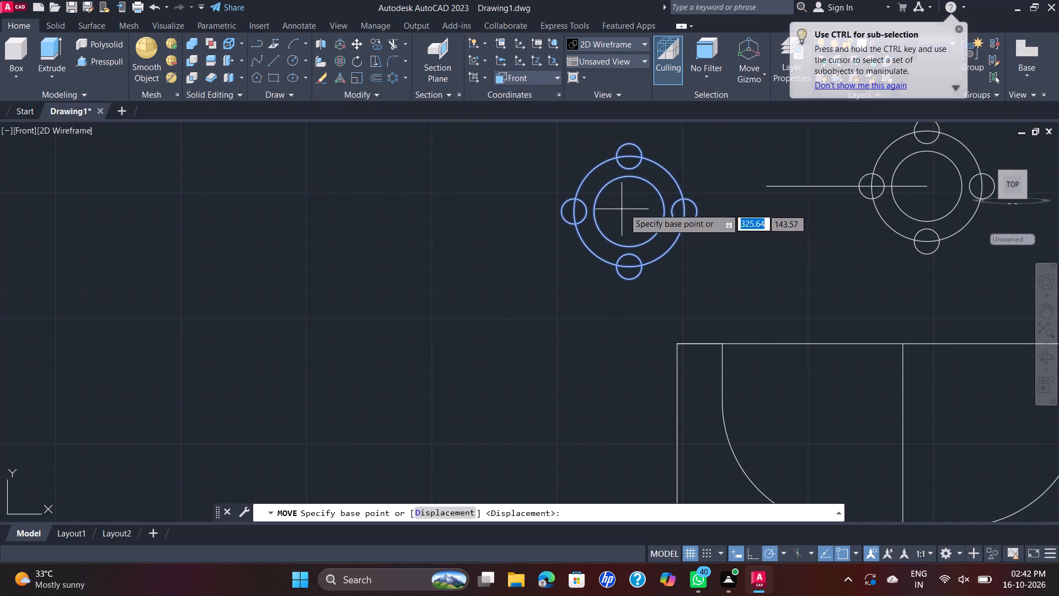
{"action": "left_click", "coordinate": [627, 211]}
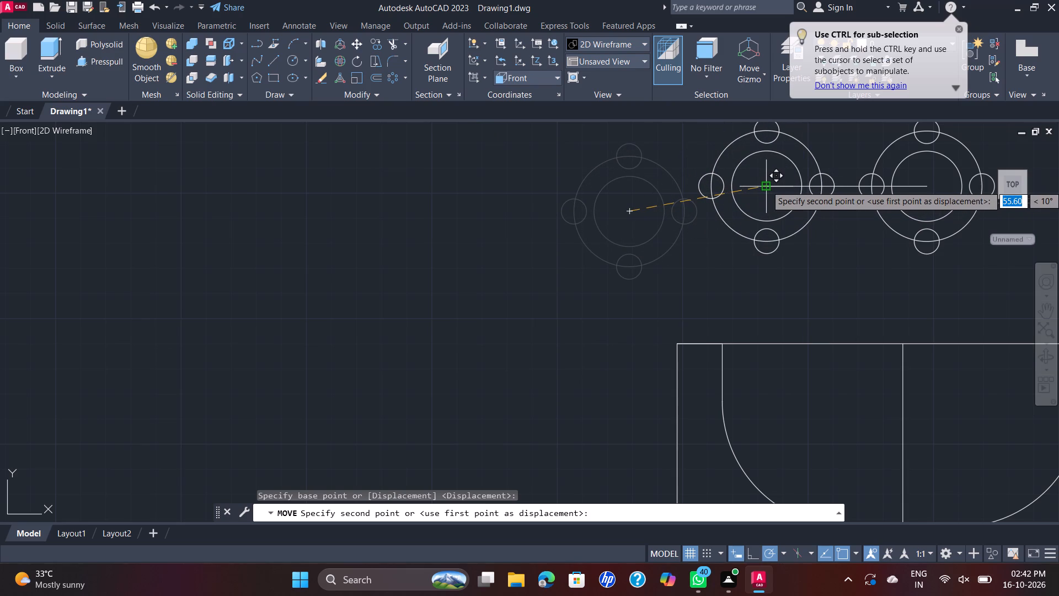
{"action": "left_click", "coordinate": [767, 185]}
{"action": "scroll", "coordinate": [603, 222], "scroll_direction": "down", "scroll_amount": 2}
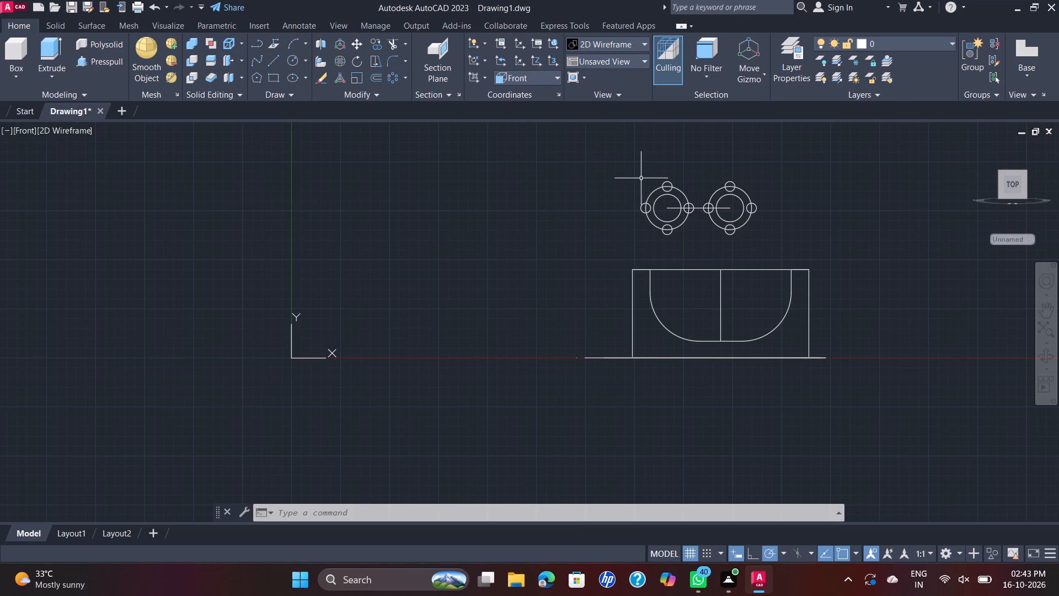
Move both bolt-hole patterns with their connecting line, from the line's midpoint to the midpoint of the housing profile's vertical centre line.
{"action": "left_click", "coordinate": [586, 157]}
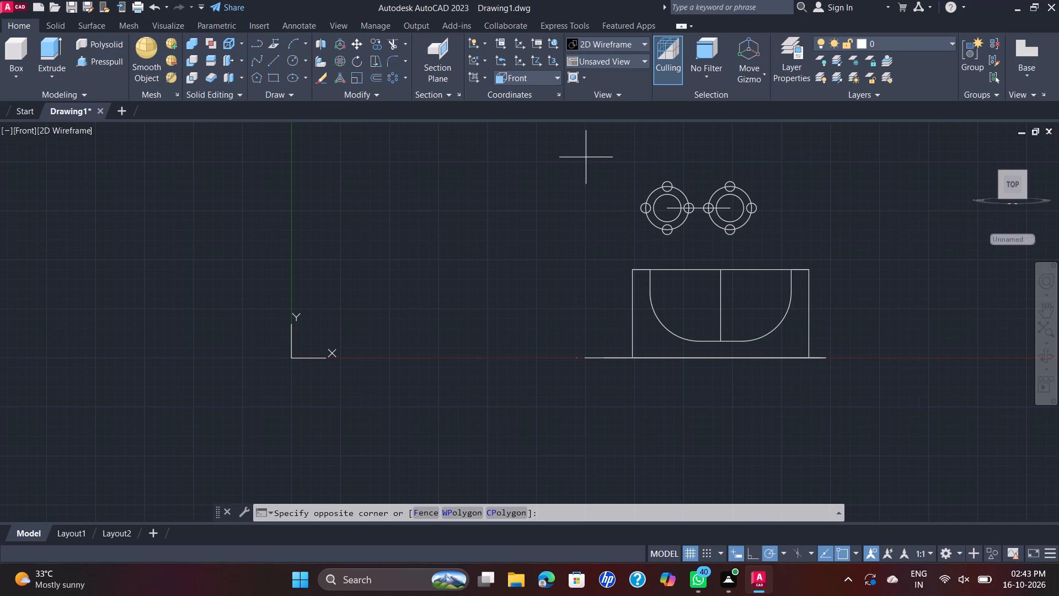
{"action": "left_click", "coordinate": [855, 247]}
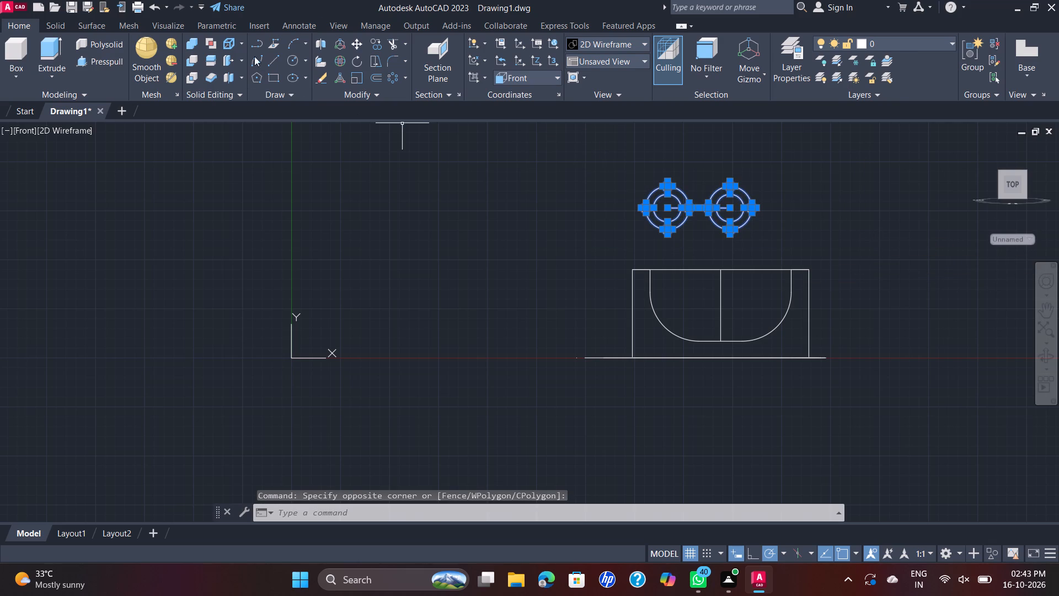
{"action": "left_click", "coordinate": [352, 42]}
{"action": "scroll", "coordinate": [708, 220], "scroll_direction": "up", "scroll_amount": 3}
{"action": "left_click", "coordinate": [676, 179]}
{"action": "scroll", "coordinate": [712, 241], "scroll_direction": "down", "scroll_amount": 2}
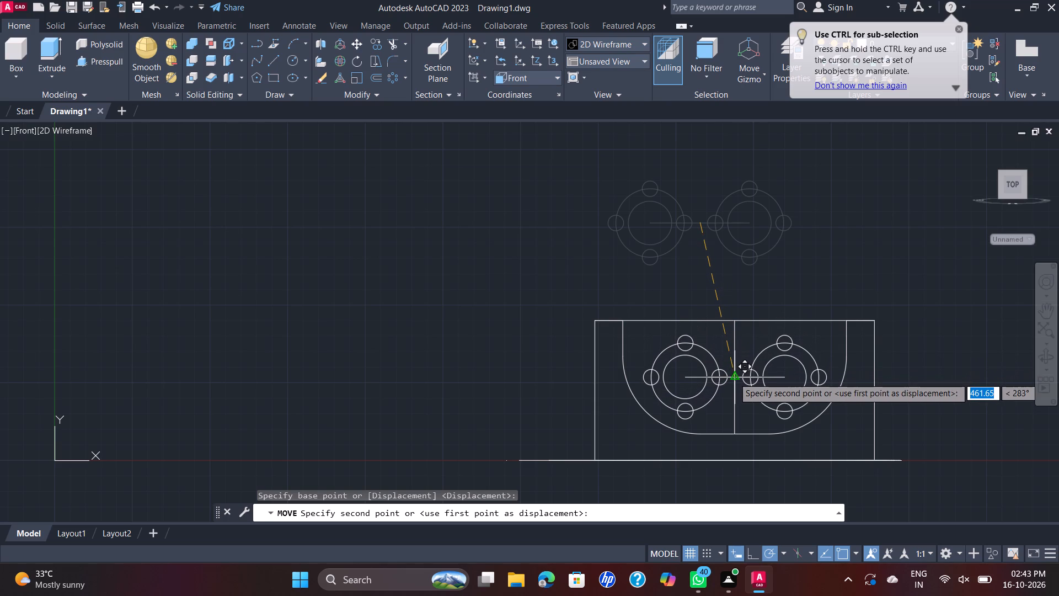
{"action": "left_click", "coordinate": [734, 377]}
{"action": "scroll", "coordinate": [938, 210], "scroll_direction": "down", "scroll_amount": 1}
{"action": "scroll", "coordinate": [936, 210], "scroll_direction": "up", "scroll_amount": 1}
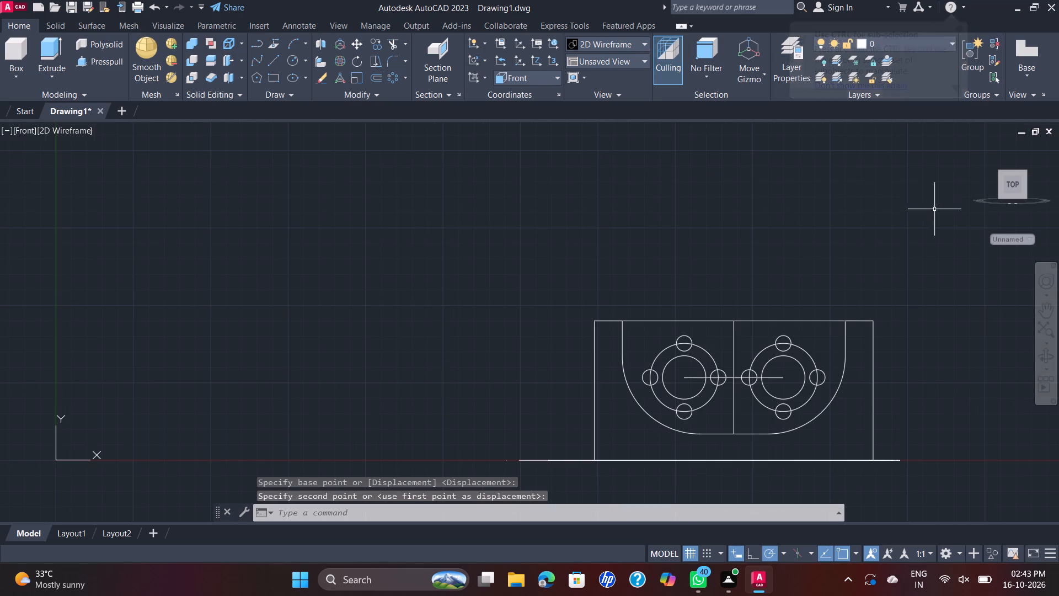
Delete the 64 mm line connecting the bolt-hole patterns and the vertical centre line inside the U-shaped profile.
{"action": "middle_click_drag", "start_coordinate": [880, 305], "coordinate": [777, 265]}
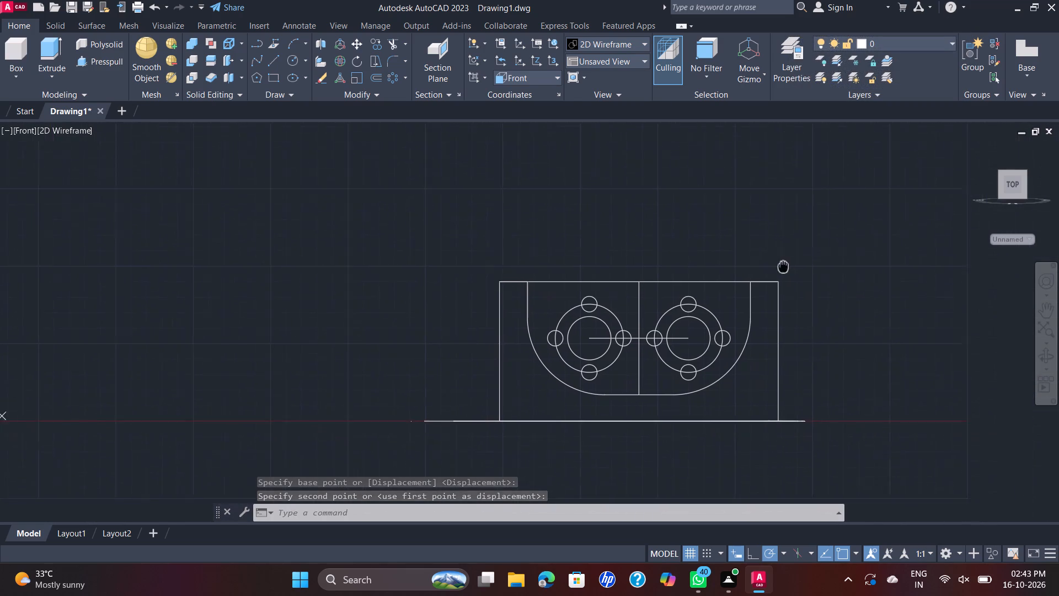
{"action": "middle_click_drag", "start_coordinate": [777, 265], "coordinate": [708, 261]}
{"action": "scroll", "coordinate": [675, 290], "scroll_direction": "up", "scroll_amount": 1}
{"action": "scroll", "coordinate": [677, 291], "scroll_direction": "down", "scroll_amount": 1}
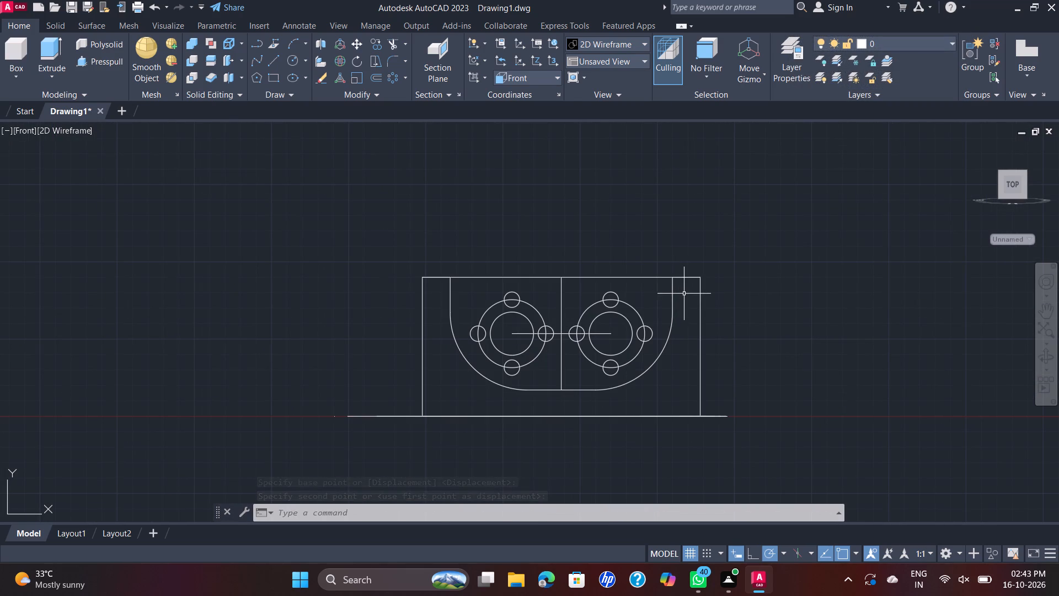
{"action": "left_click", "coordinate": [560, 334]}
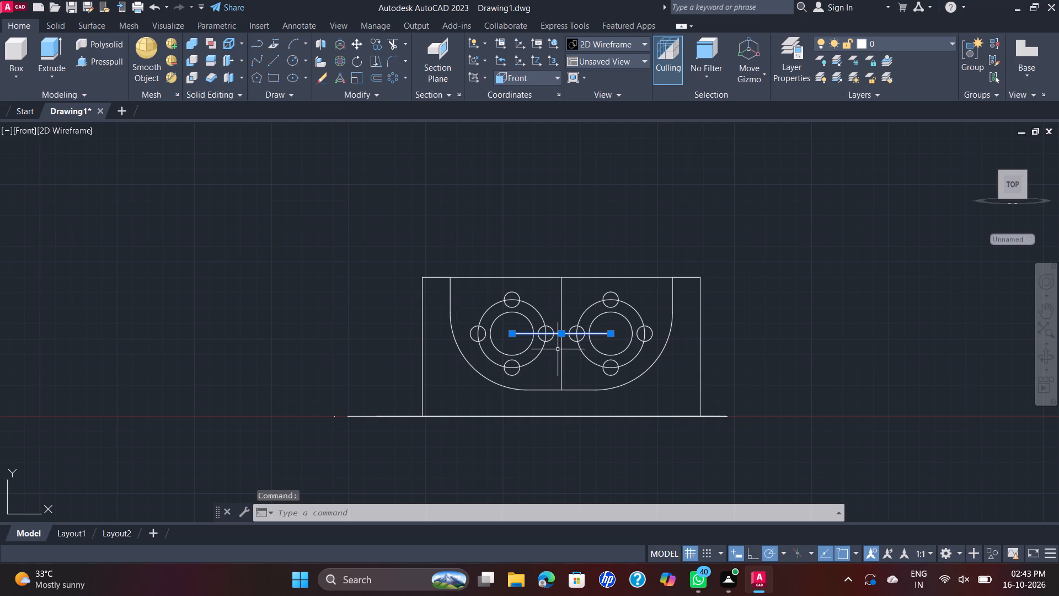
{"action": "key", "text": "Delete"}
{"action": "left_click", "coordinate": [561, 345]}
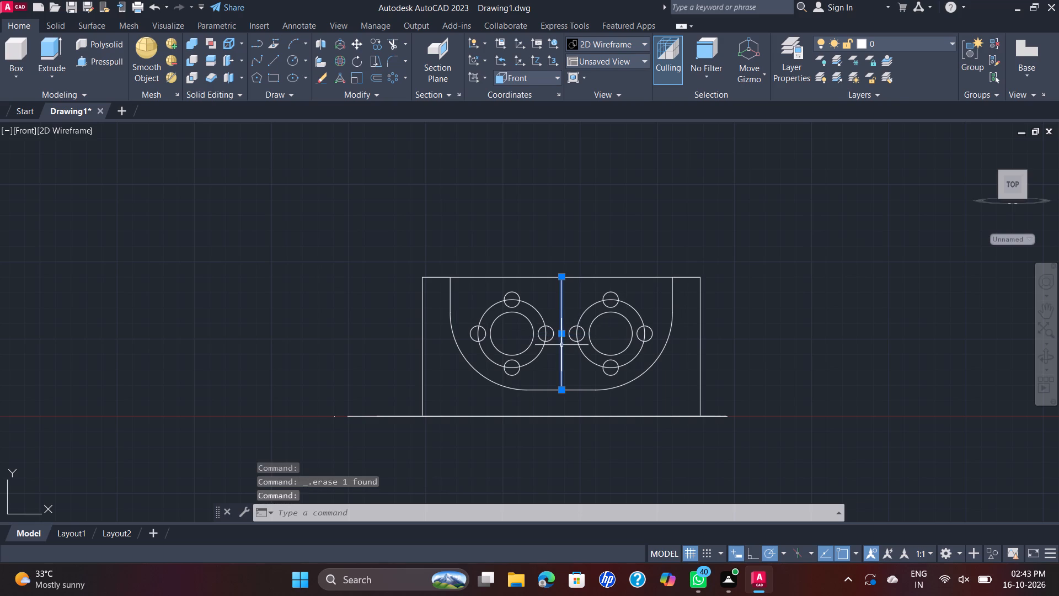
{"action": "key", "text": "Delete"}
{"action": "key", "text": "Delete"}
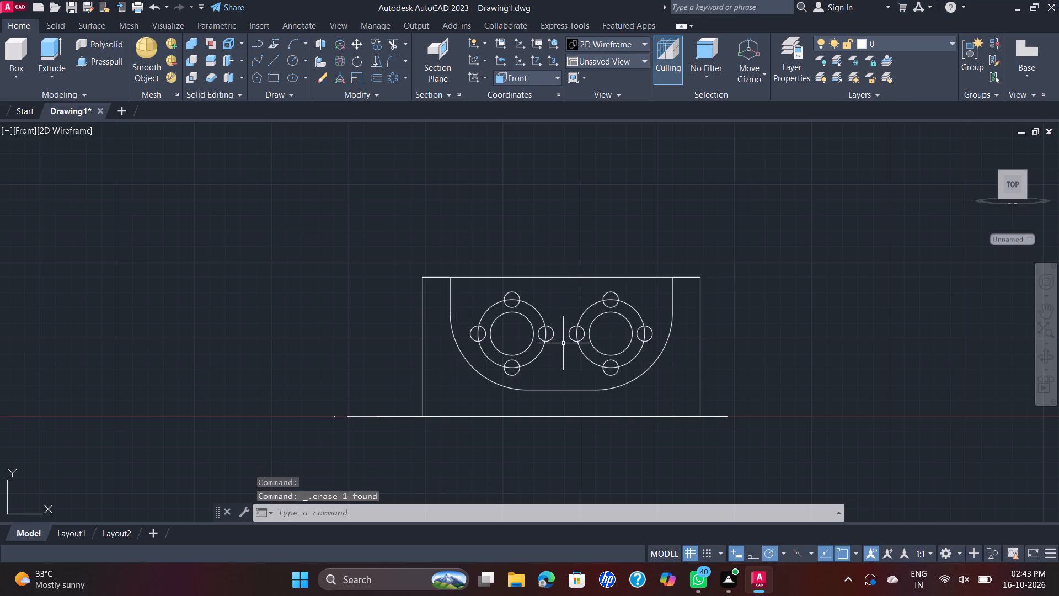
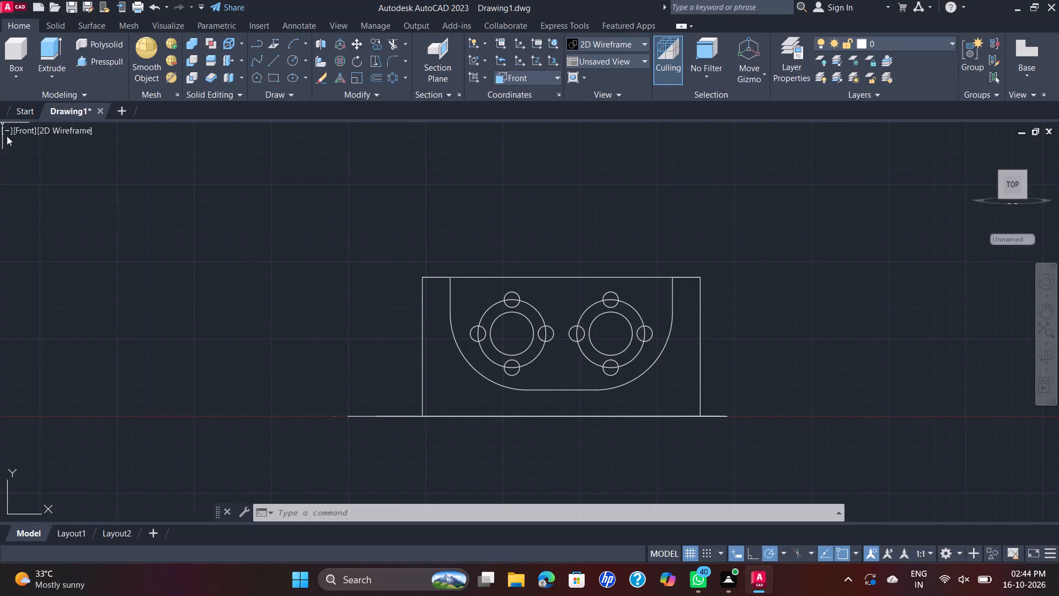
Switch the view to SE Isometric.
{"action": "left_click", "coordinate": [37, 131]}
{"action": "left_click", "coordinate": [29, 129]}
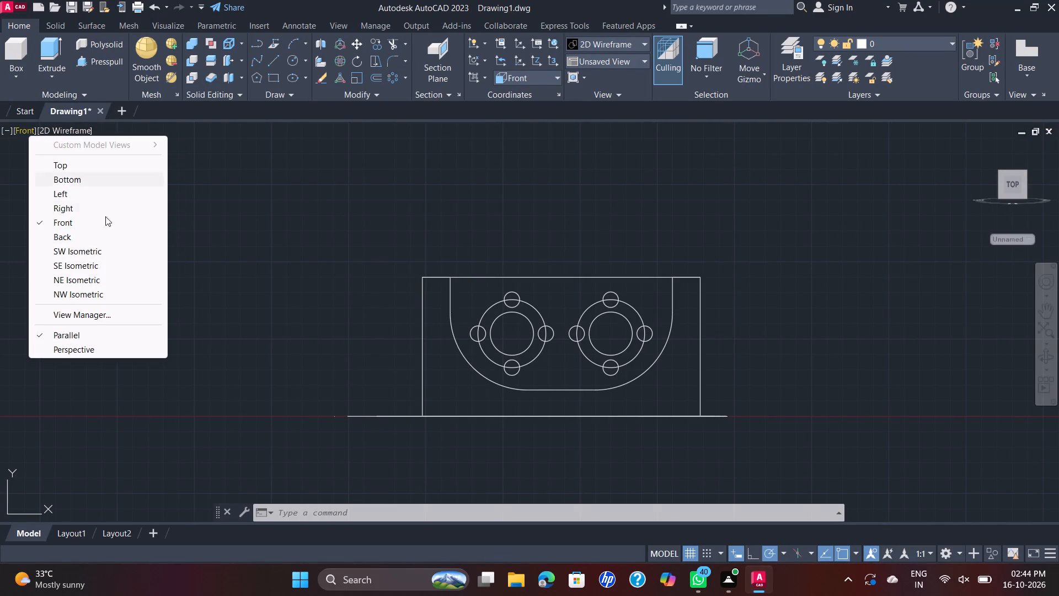
{"action": "left_click", "coordinate": [101, 263]}
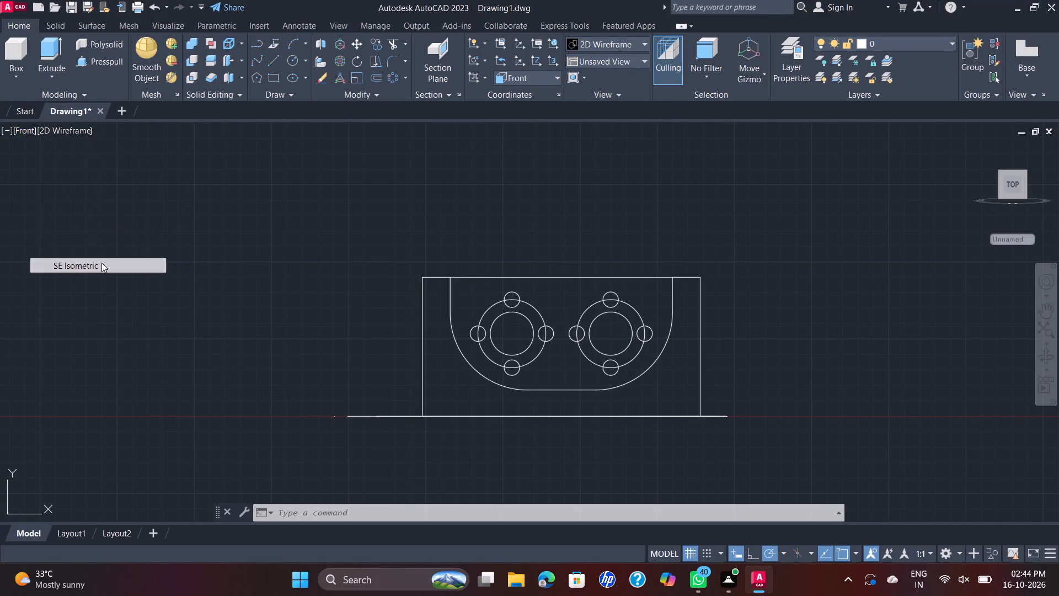
{"action": "scroll", "coordinate": [714, 215], "scroll_direction": "up", "scroll_amount": 1}
{"action": "middle_click_drag", "start_coordinate": [780, 180], "coordinate": [701, 218]}
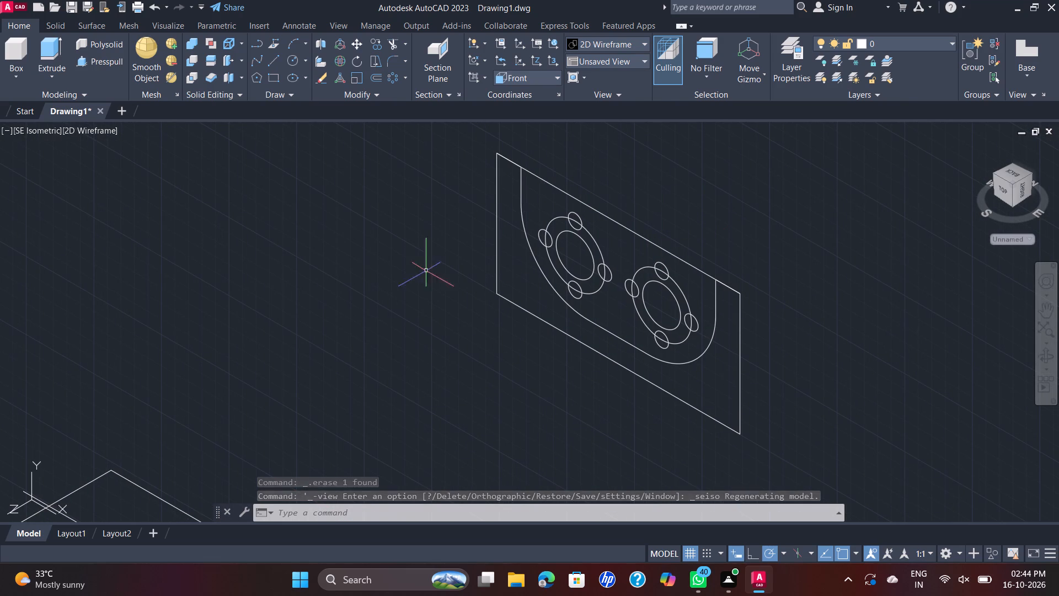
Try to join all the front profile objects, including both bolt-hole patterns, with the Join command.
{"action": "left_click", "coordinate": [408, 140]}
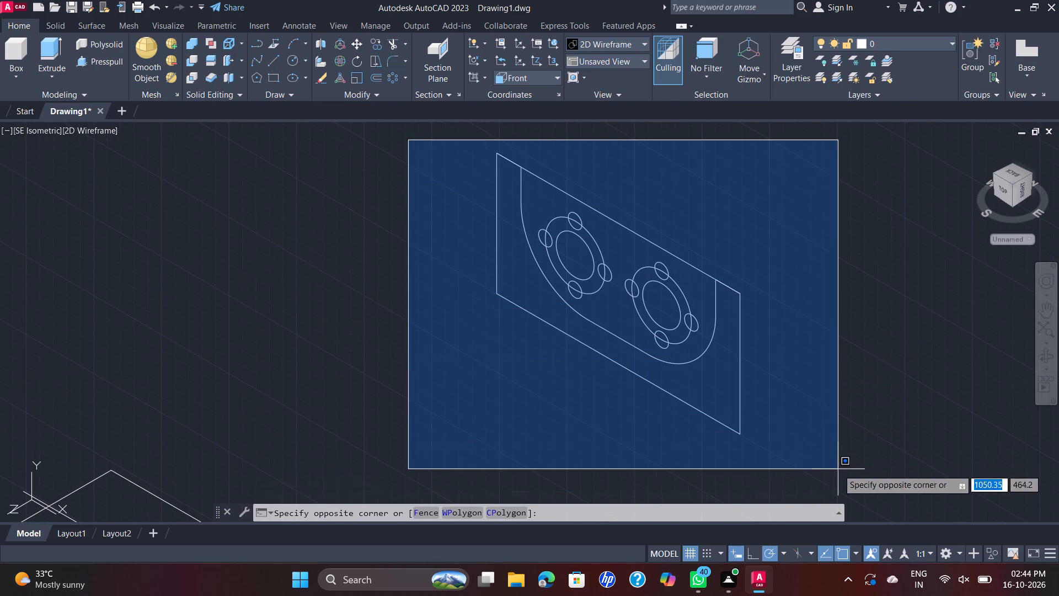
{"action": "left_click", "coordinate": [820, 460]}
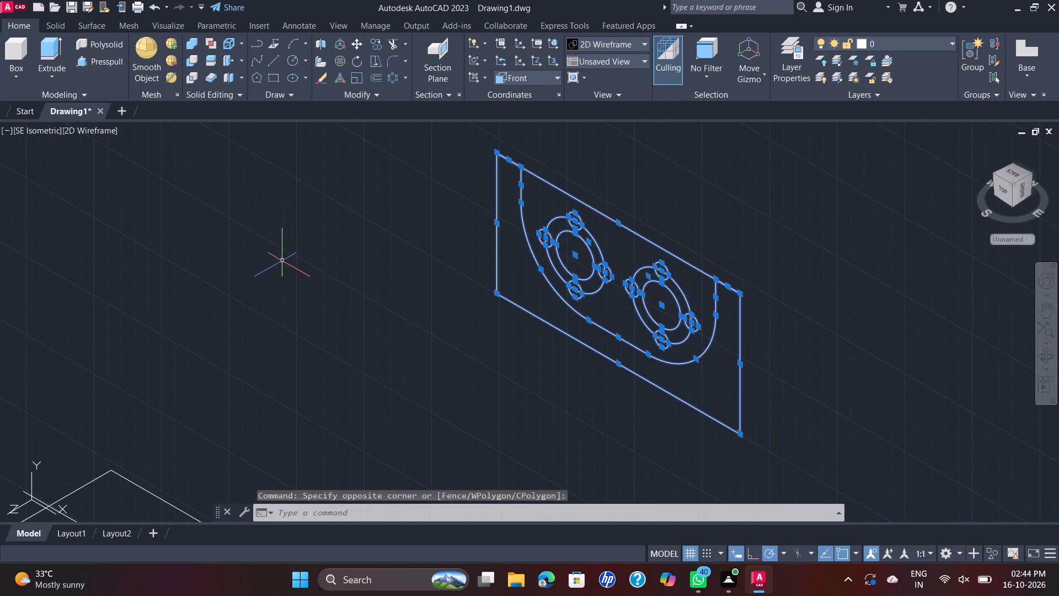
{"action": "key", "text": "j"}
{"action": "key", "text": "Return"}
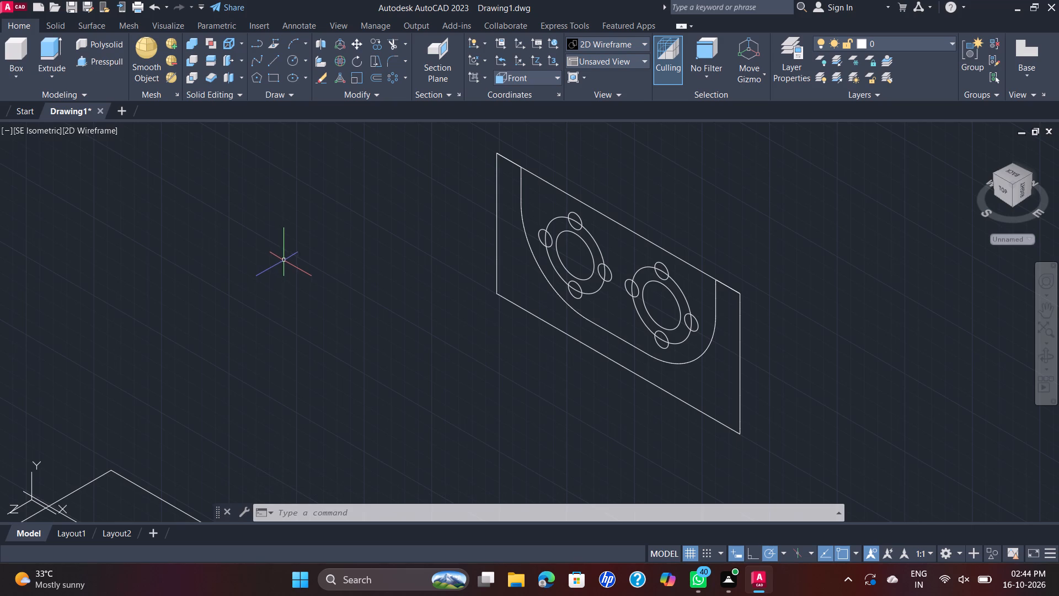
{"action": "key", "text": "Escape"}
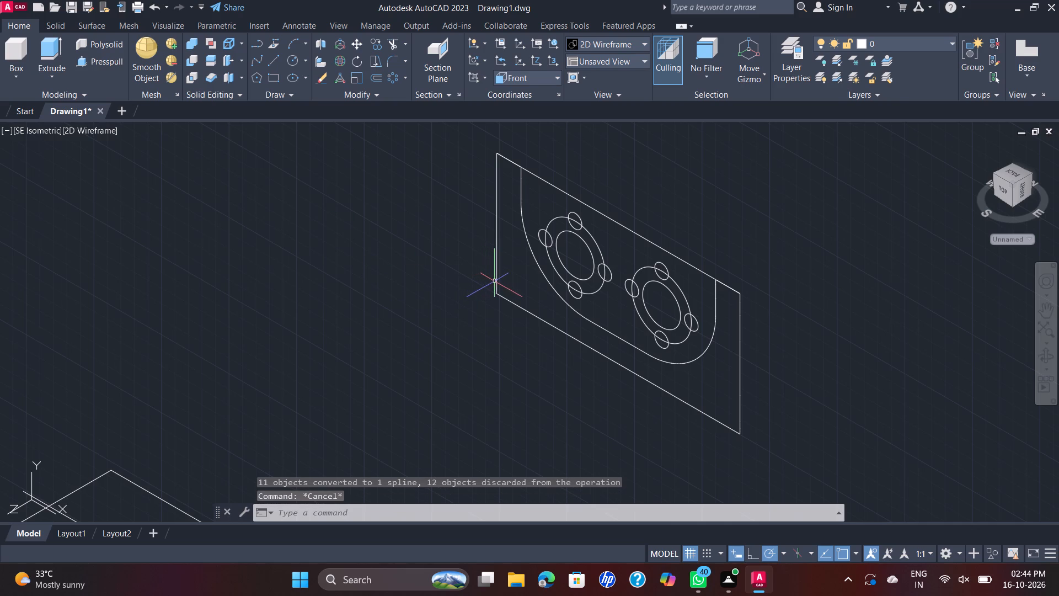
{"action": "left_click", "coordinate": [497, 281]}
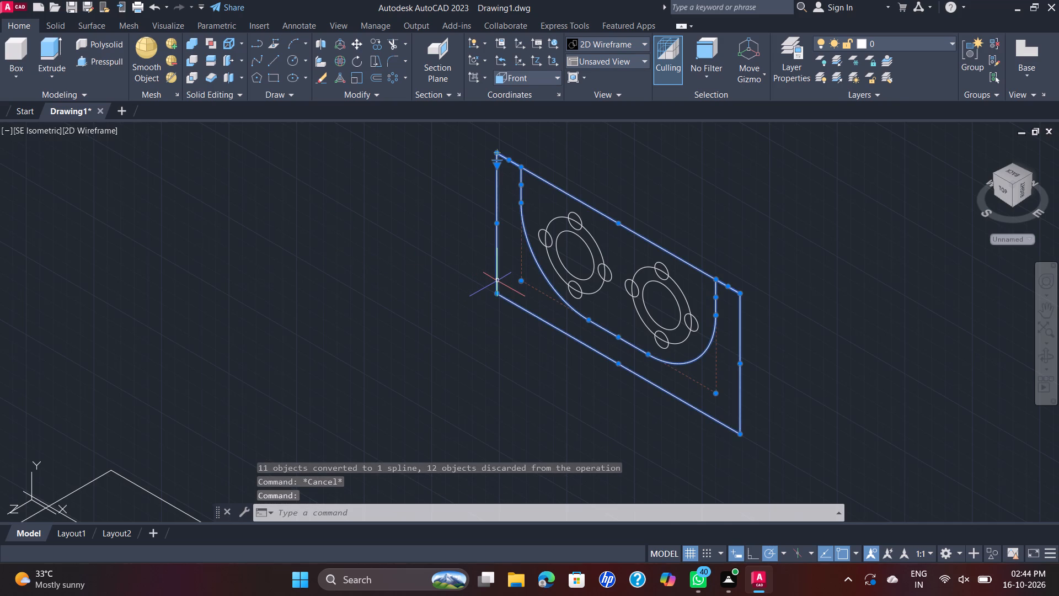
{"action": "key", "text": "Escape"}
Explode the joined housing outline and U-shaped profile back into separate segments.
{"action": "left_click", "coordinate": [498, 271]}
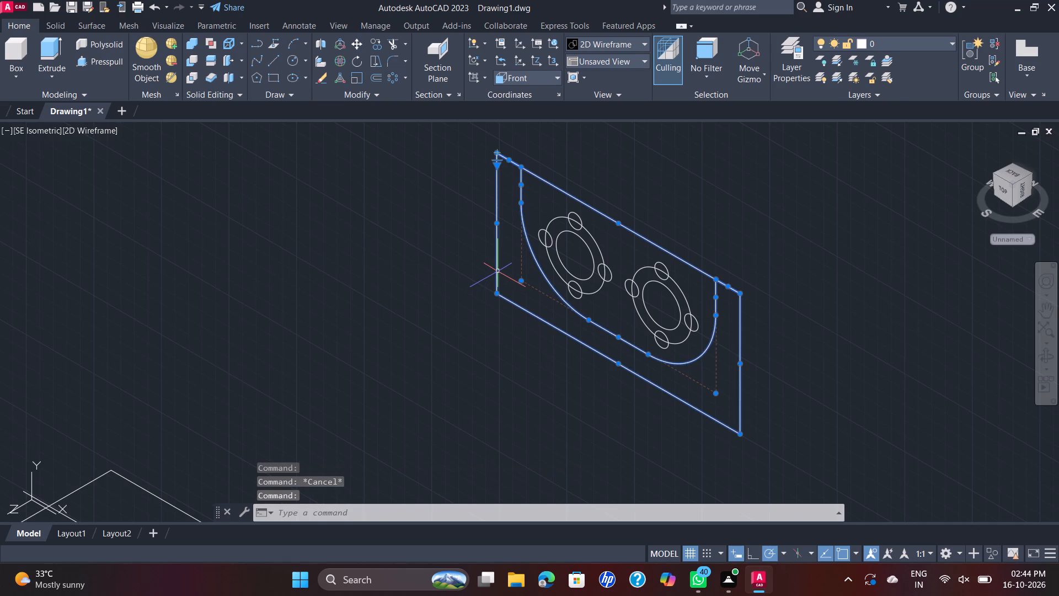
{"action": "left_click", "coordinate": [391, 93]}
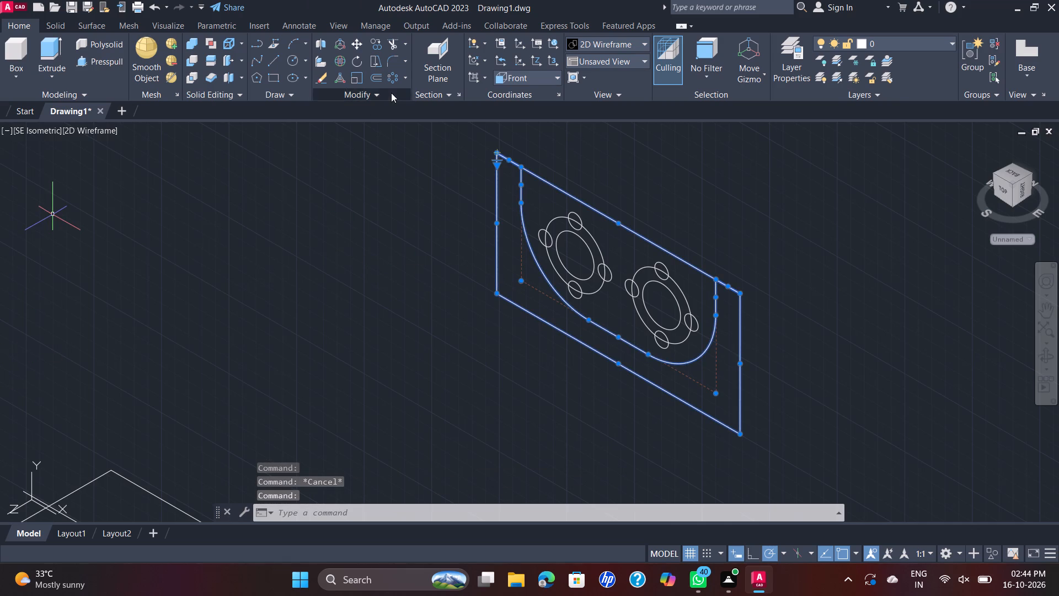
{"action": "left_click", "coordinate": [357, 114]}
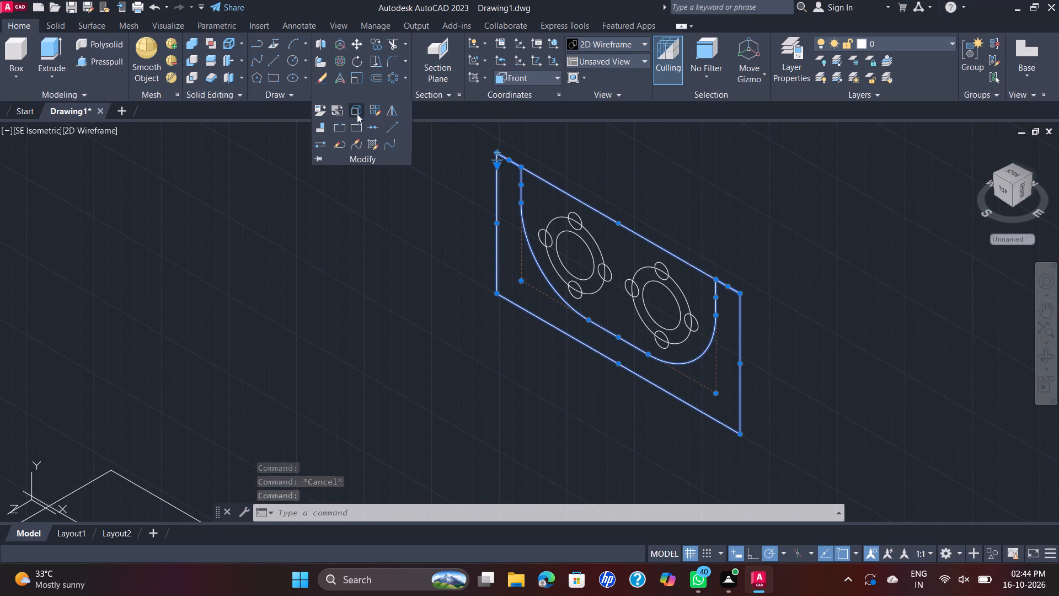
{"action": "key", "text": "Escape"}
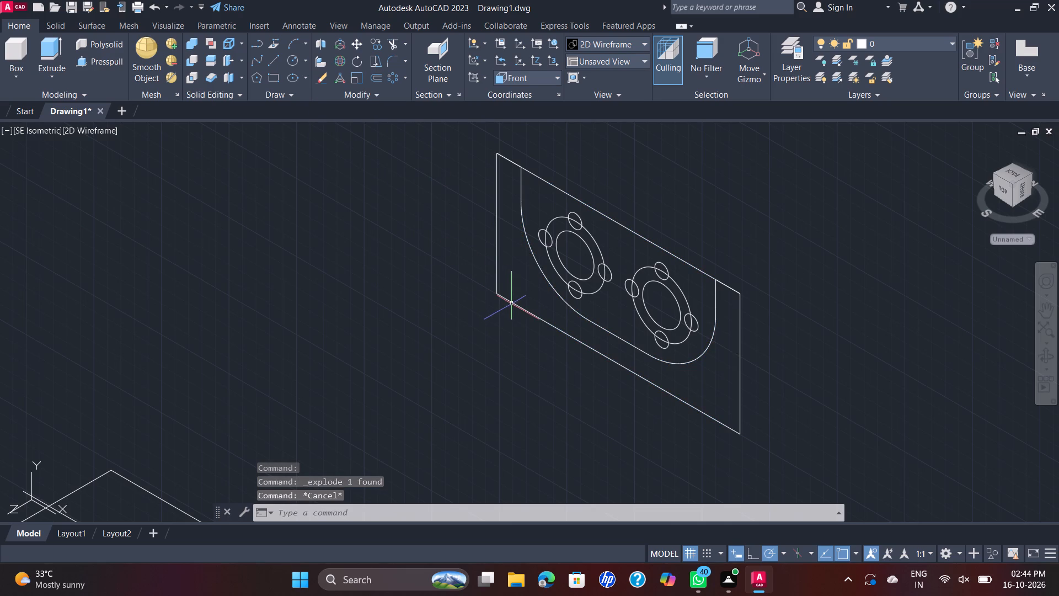
Delete the bottom edge of the housing's rectangular front profile.
{"action": "left_click", "coordinate": [514, 302]}
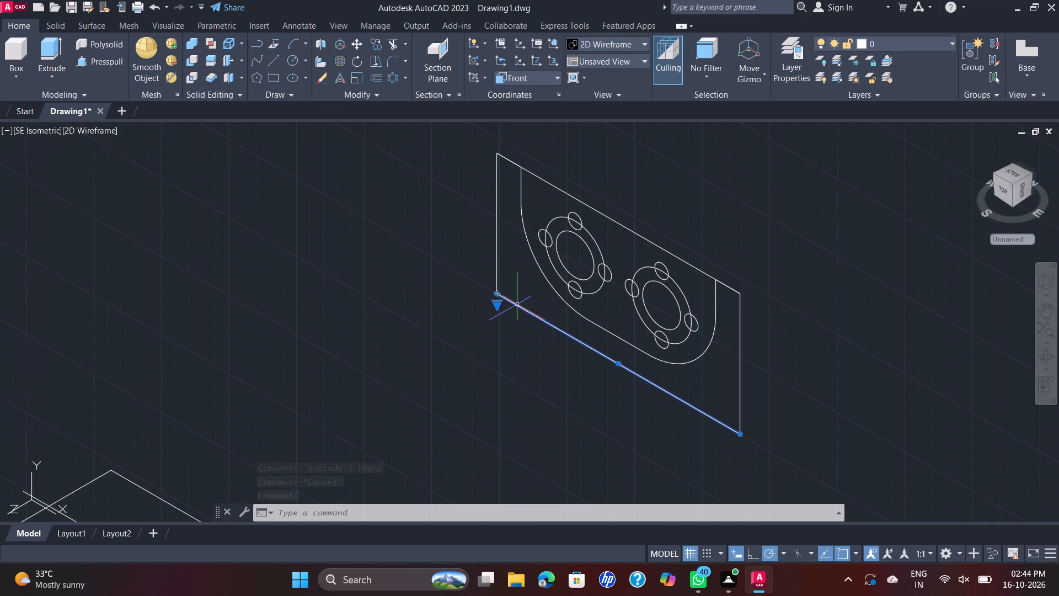
{"action": "key", "text": "Delete"}
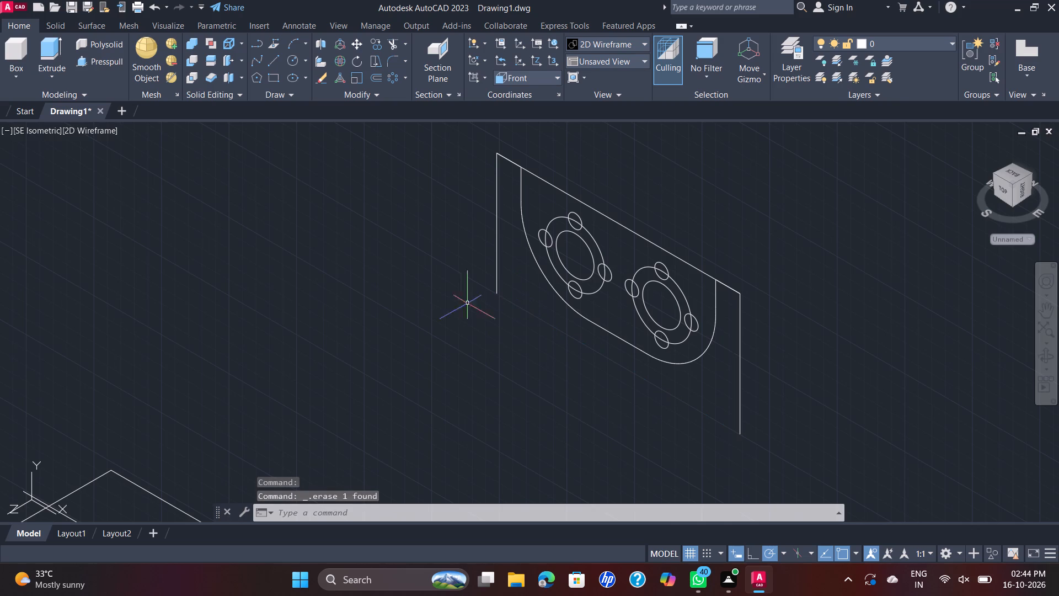
Draw a new bottom-edge line for the rectangular front profile, starting at the lower end of its left vertical edge.
{"action": "left_click", "coordinate": [275, 60]}
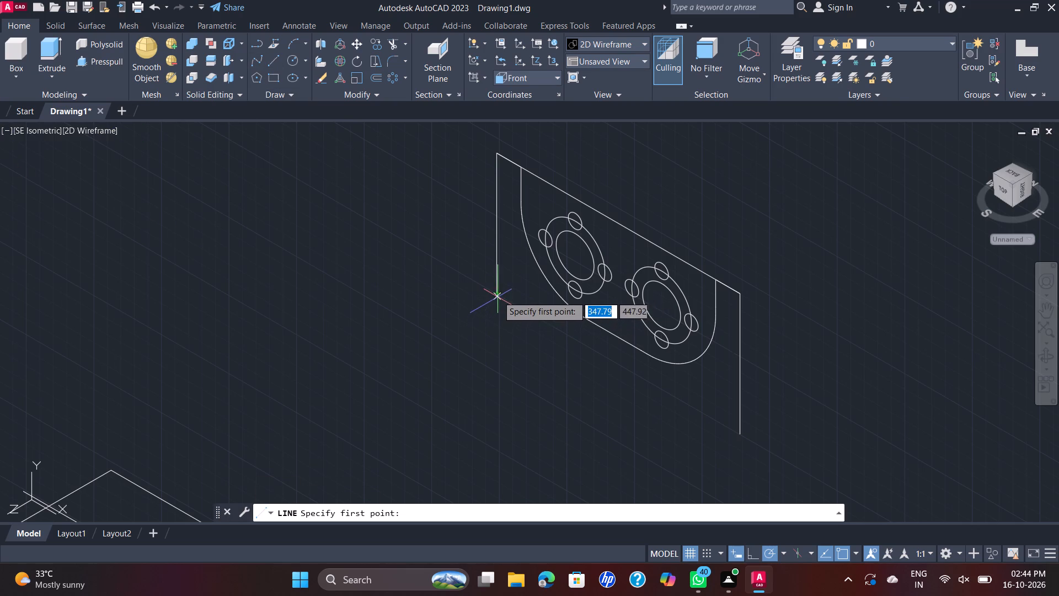
{"action": "left_click", "coordinate": [498, 296]}
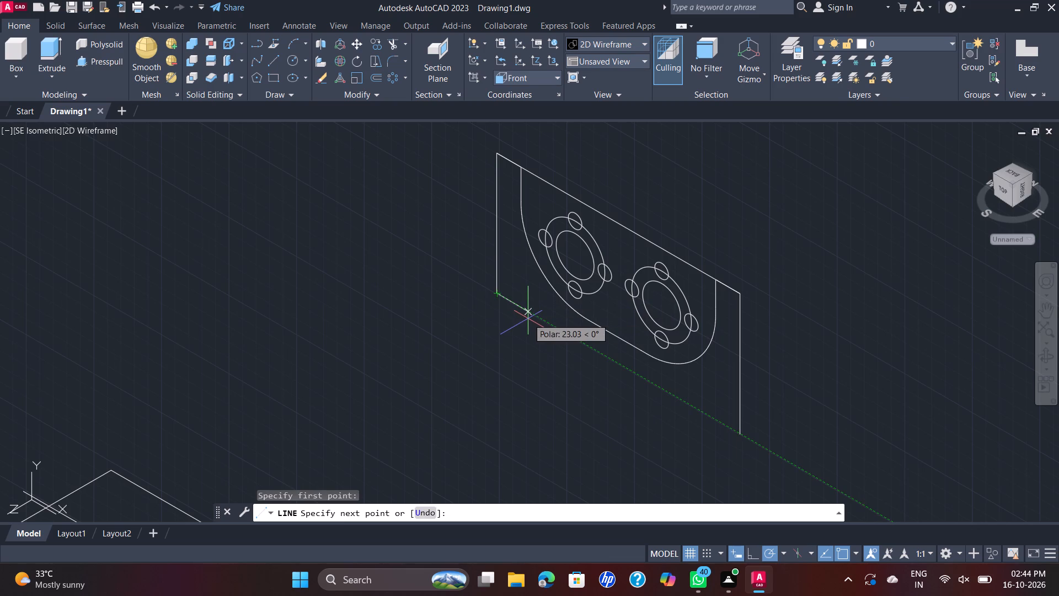
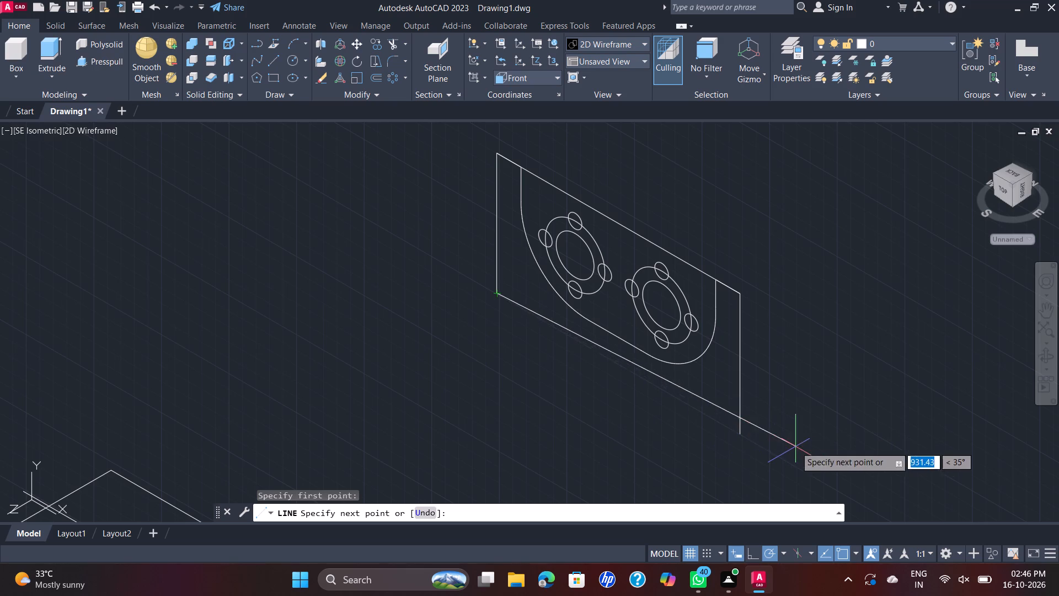
Draw the stepped bottom edge: 15 mm along, 5 mm up, 150 mm along, 5 mm down, ending at the right vertical edge's lower end.
{"action": "type", "text": "15"}
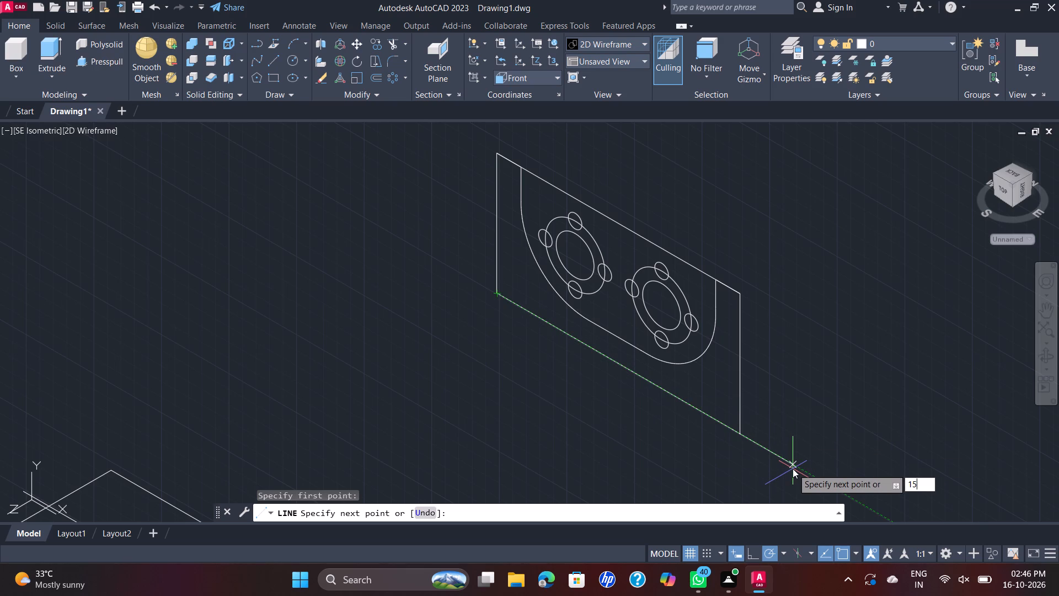
{"action": "key", "text": "Return"}
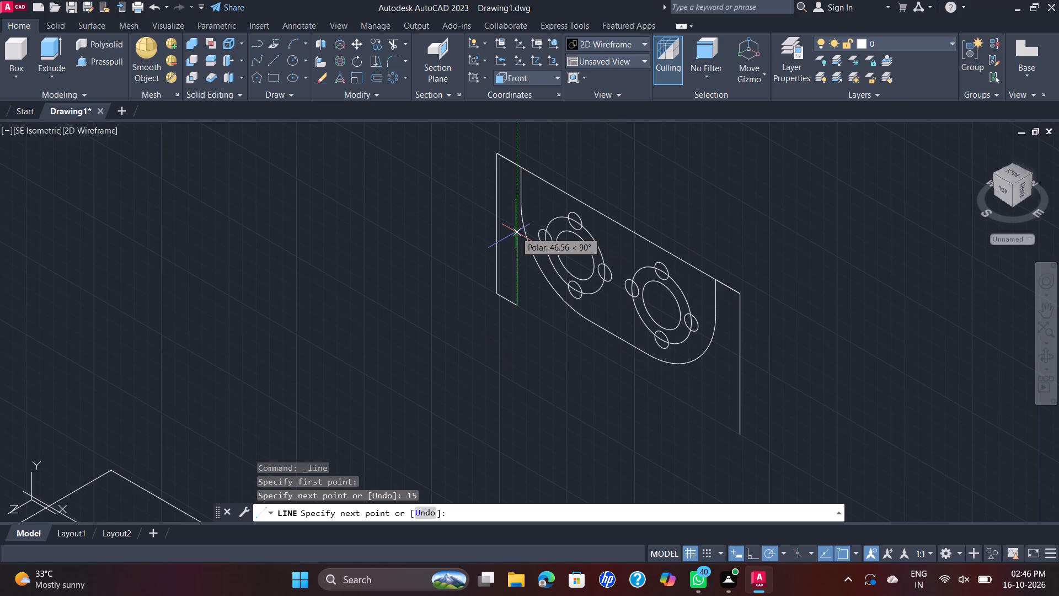
{"action": "key", "text": "5"}
{"action": "key", "text": "Return"}
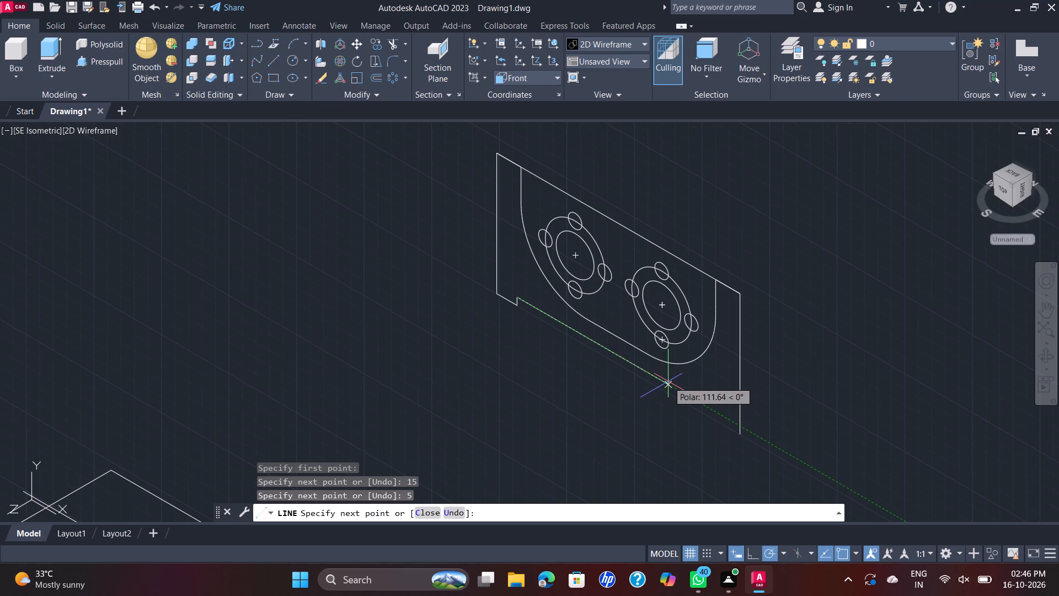
{"action": "key", "text": "1"}
{"action": "type", "text": "50"}
{"action": "key", "text": "Return"}
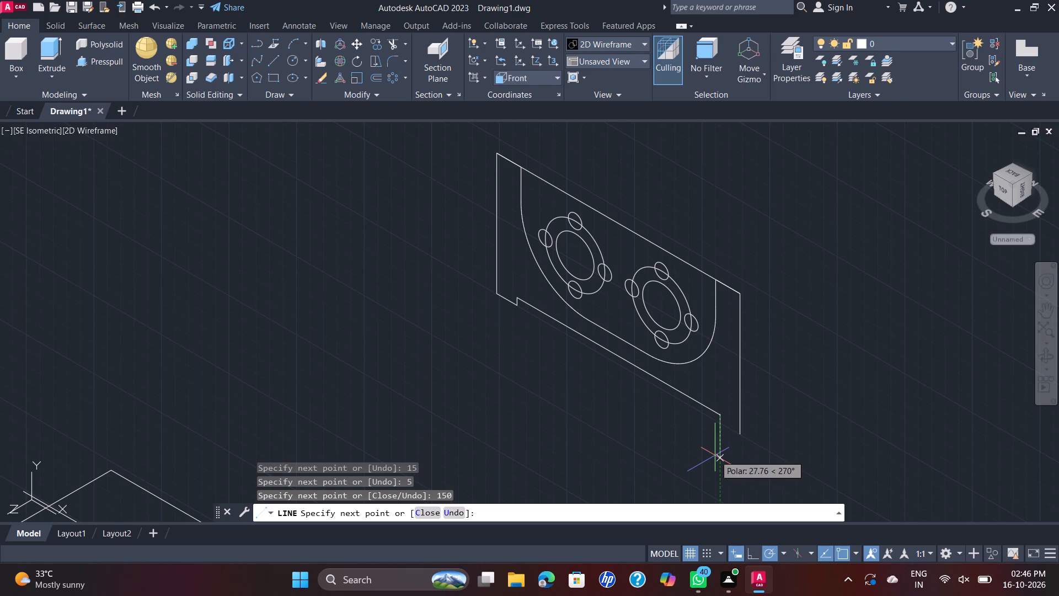
{"action": "type", "text": "15"}
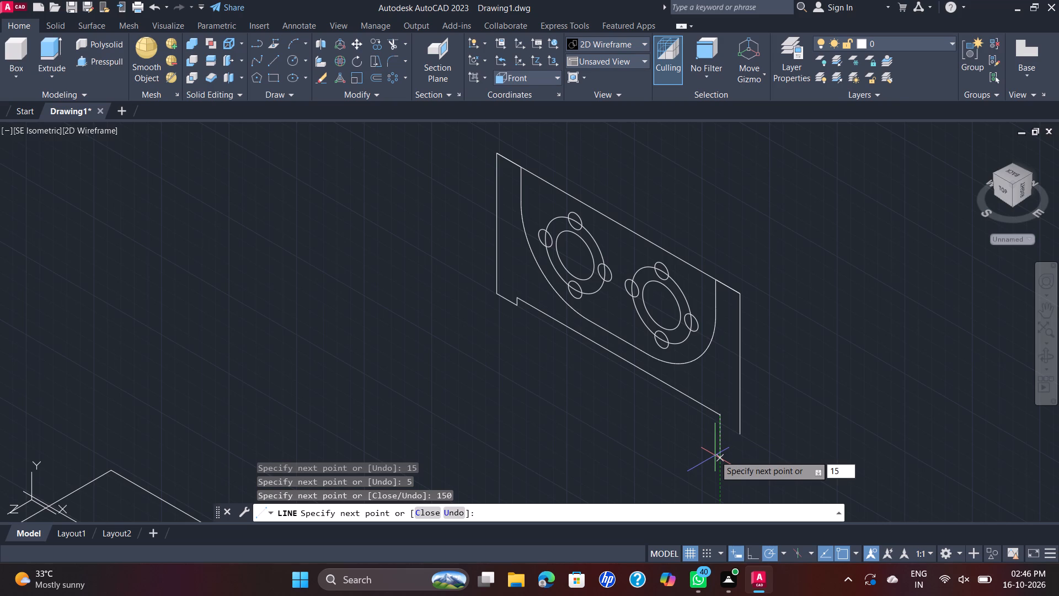
{"action": "key", "text": "BackSpace"}
{"action": "key", "text": "BackSpace"}
{"action": "key", "text": "5"}
{"action": "key", "text": "Return"}
{"action": "left_click", "coordinate": [742, 434]}
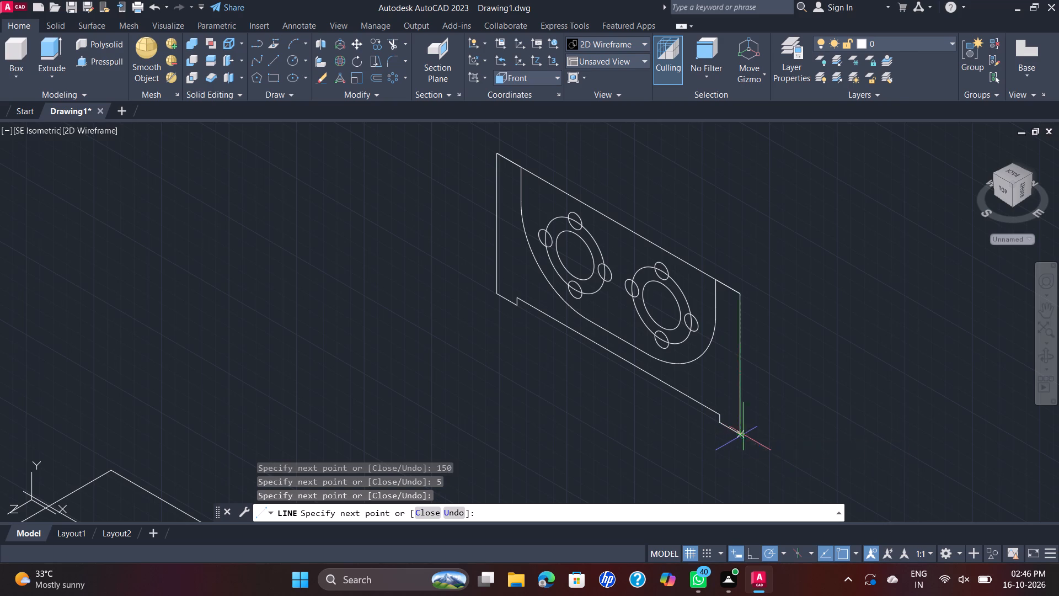
{"action": "key", "text": "Escape"}
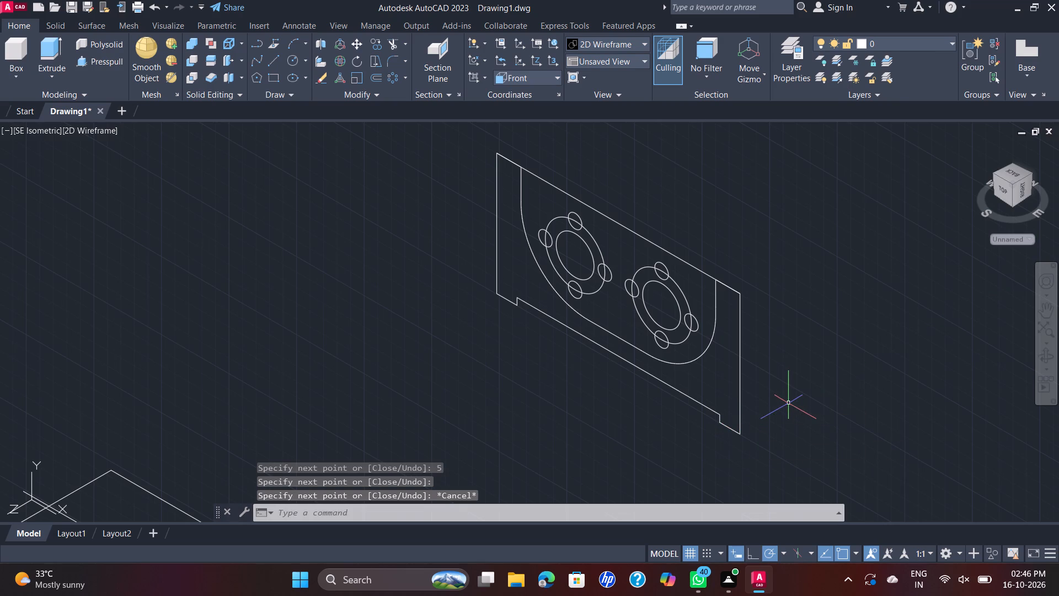
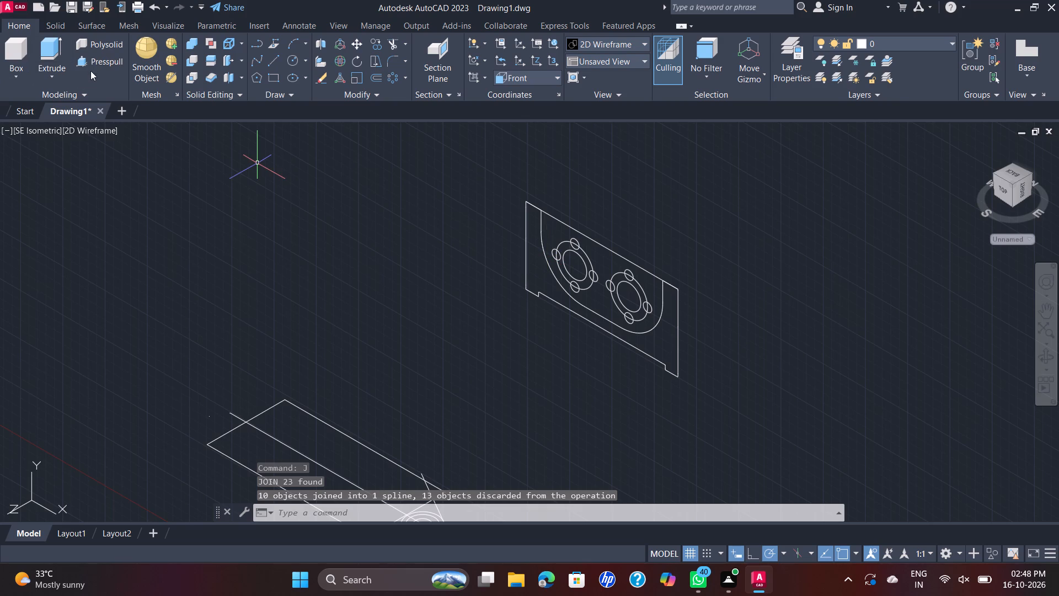
Erase the bolt pitch circle around each of the two bores on the front profile.
{"action": "left_click", "coordinate": [88, 62]}
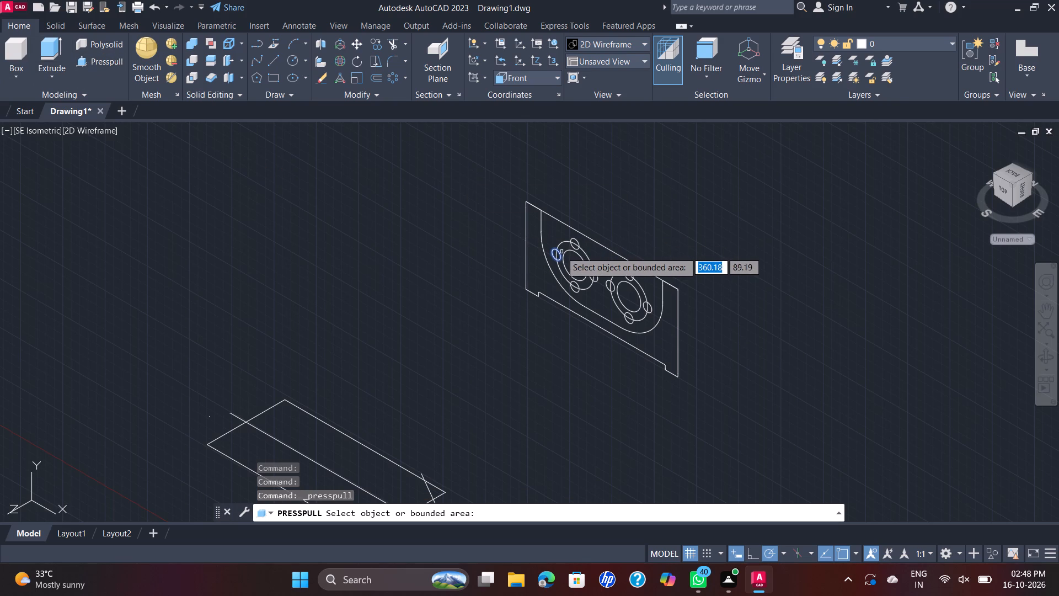
{"action": "key", "text": "Escape"}
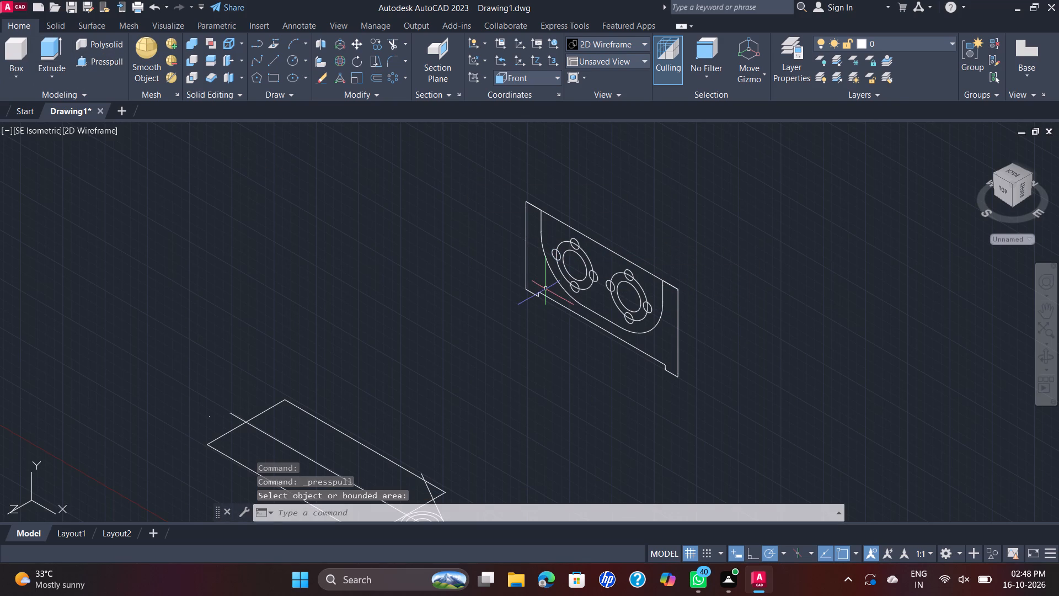
{"action": "left_click", "coordinate": [563, 242]}
{"action": "key", "text": "Delete"}
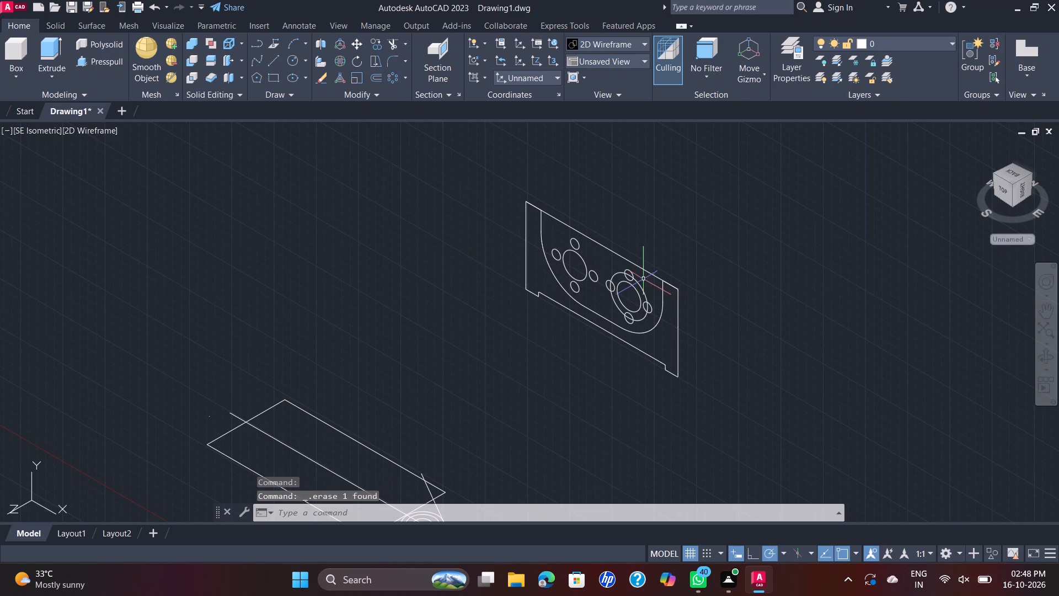
{"action": "left_click", "coordinate": [640, 288]}
{"action": "key", "text": "Delete"}
Presspull the U-shaped housing profile with the stepped base 96 mm to form the solid body.
{"action": "scroll", "coordinate": [614, 276], "scroll_direction": "up", "scroll_amount": 2}
{"action": "scroll", "coordinate": [612, 251], "scroll_direction": "down", "scroll_amount": 1}
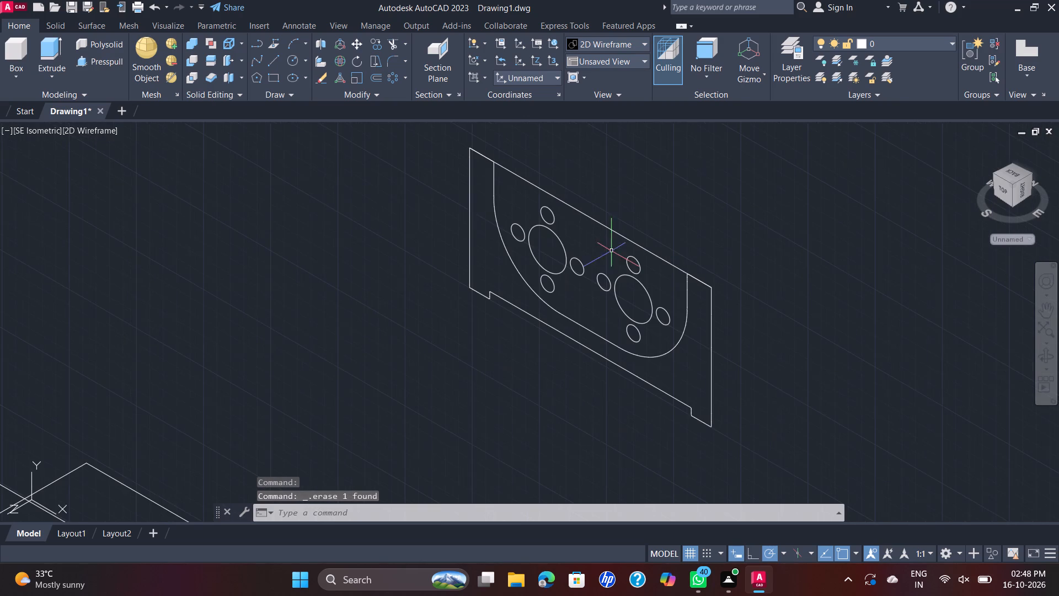
{"action": "left_click", "coordinate": [110, 58]}
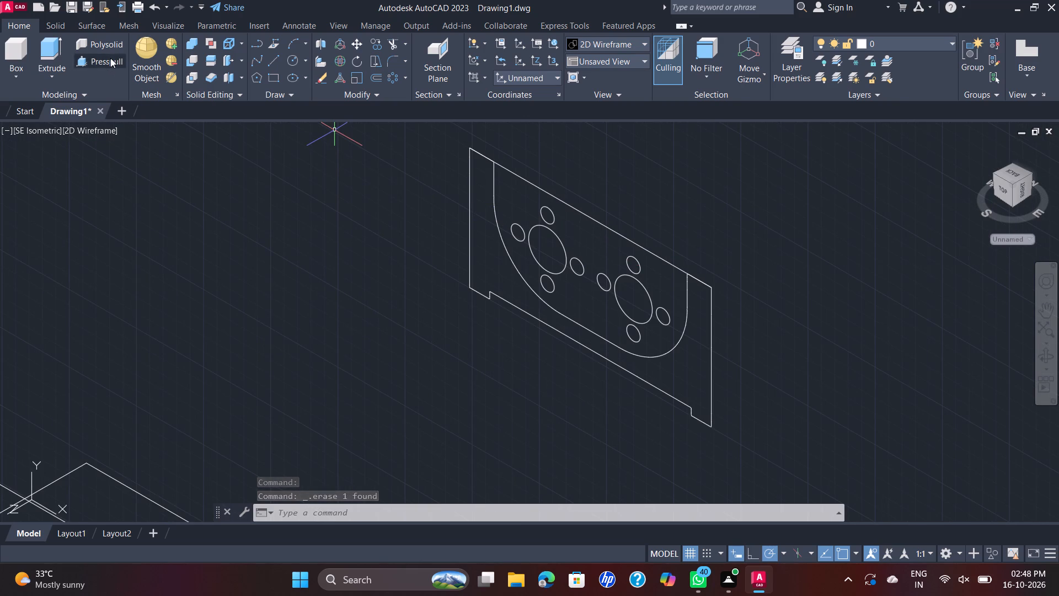
{"action": "left_click", "coordinate": [710, 395]}
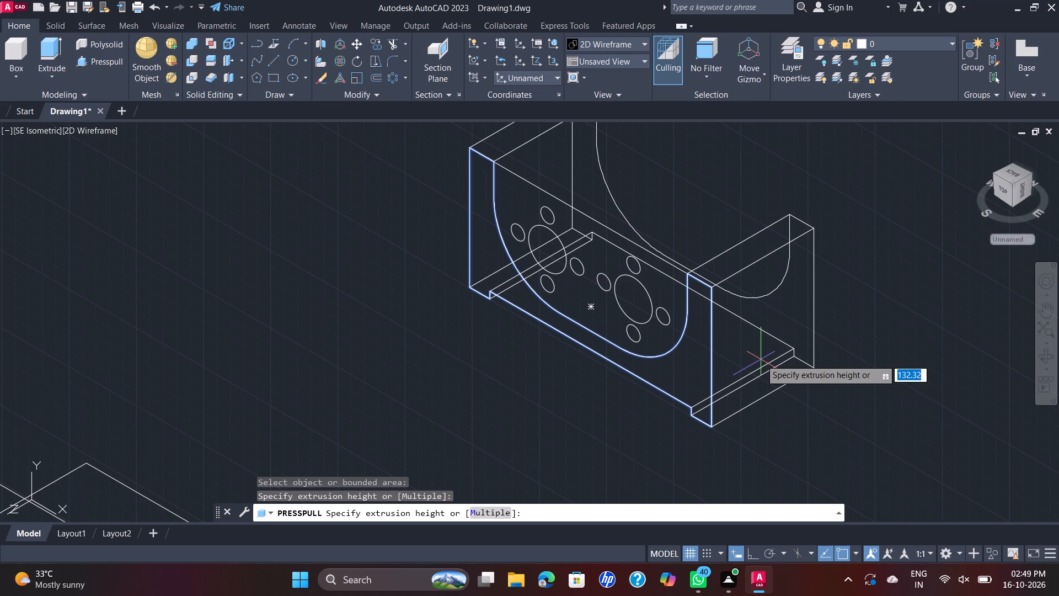
{"action": "type", "text": "96"}
{"action": "key", "text": "Return"}
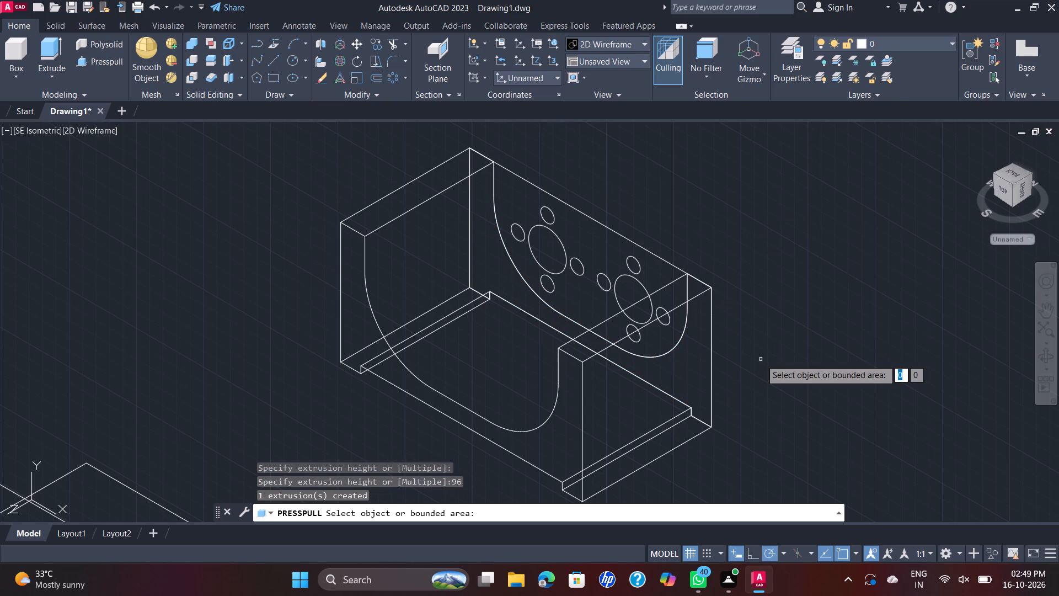
Presspull the upper and left bolt-hole circles around the right-hand bore 3 mm toward the inside of the housing.
{"action": "scroll", "coordinate": [493, 408], "scroll_direction": "down", "scroll_amount": 1}
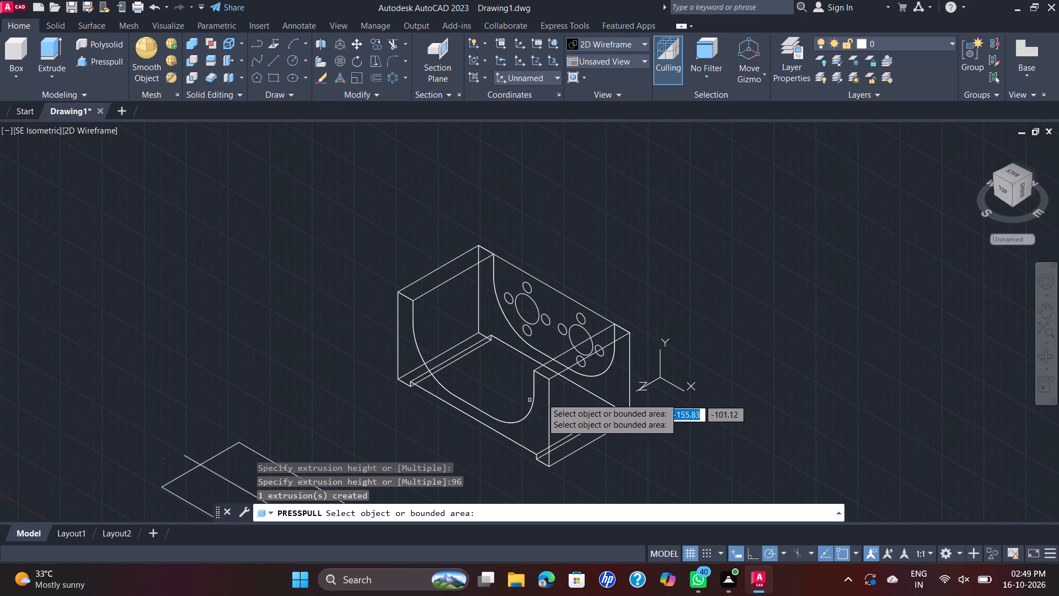
{"action": "middle_click_drag", "start_coordinate": [647, 389], "coordinate": [652, 389]}
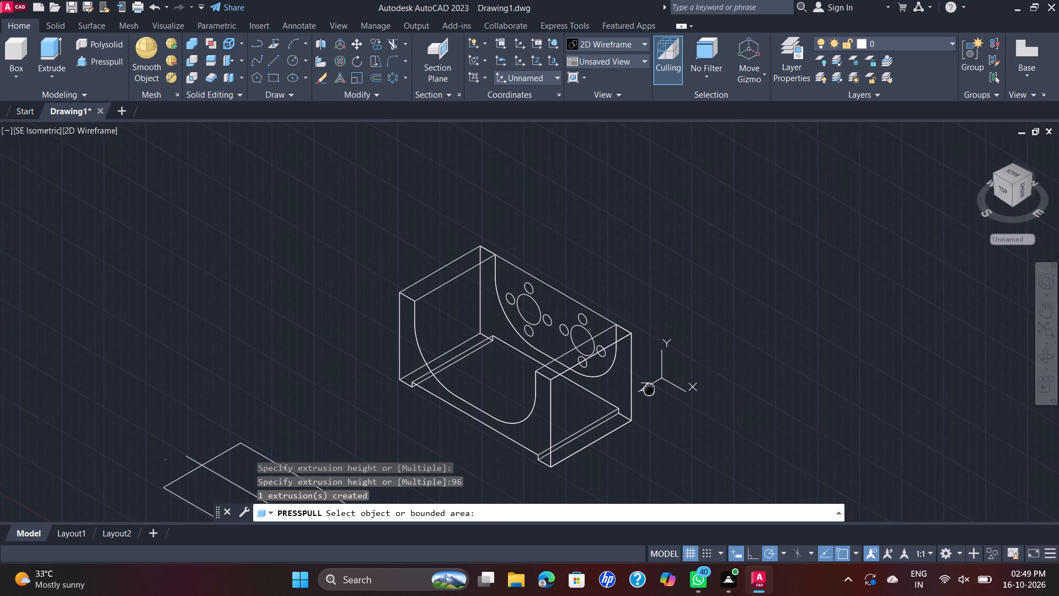
{"action": "middle_click_drag", "start_coordinate": [652, 389], "coordinate": [671, 347]}
{"action": "scroll", "coordinate": [671, 347], "scroll_direction": "down", "scroll_amount": 2}
{"action": "scroll", "coordinate": [691, 353], "scroll_direction": "up", "scroll_amount": 1}
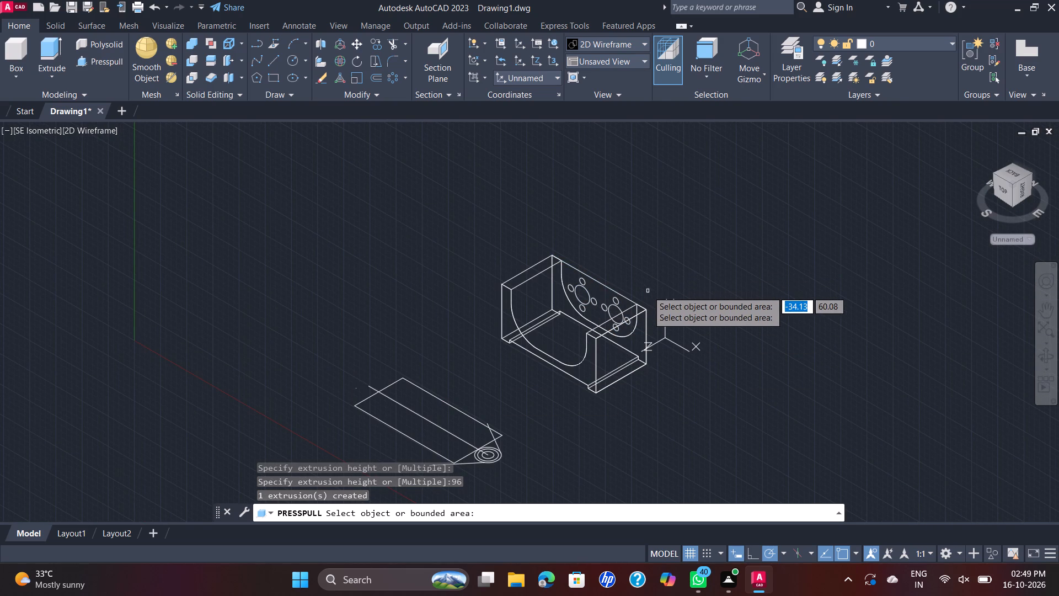
{"action": "scroll", "coordinate": [613, 305], "scroll_direction": "up", "scroll_amount": 1}
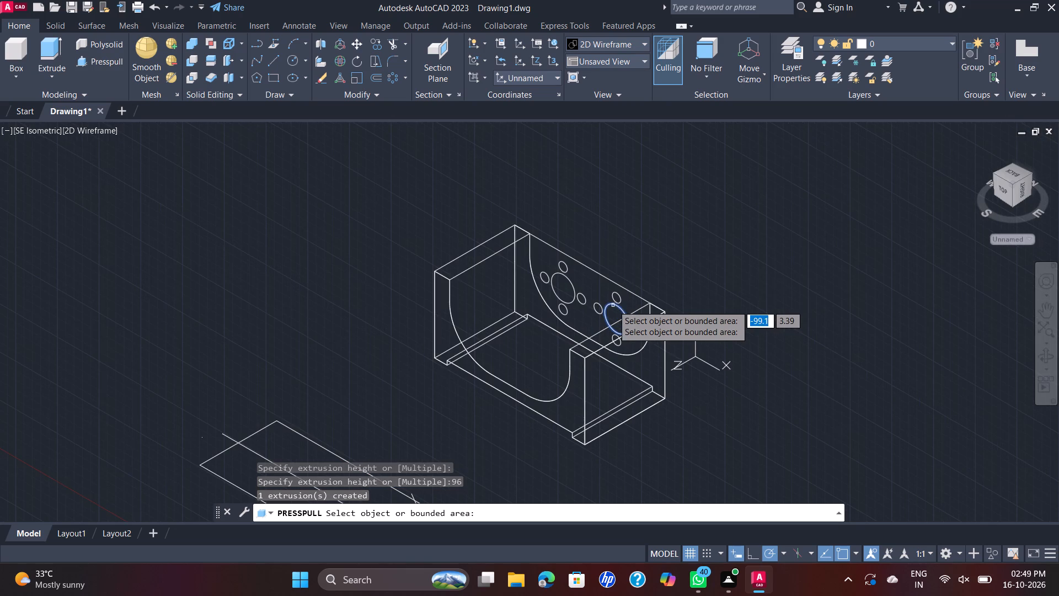
{"action": "left_click", "coordinate": [618, 300]}
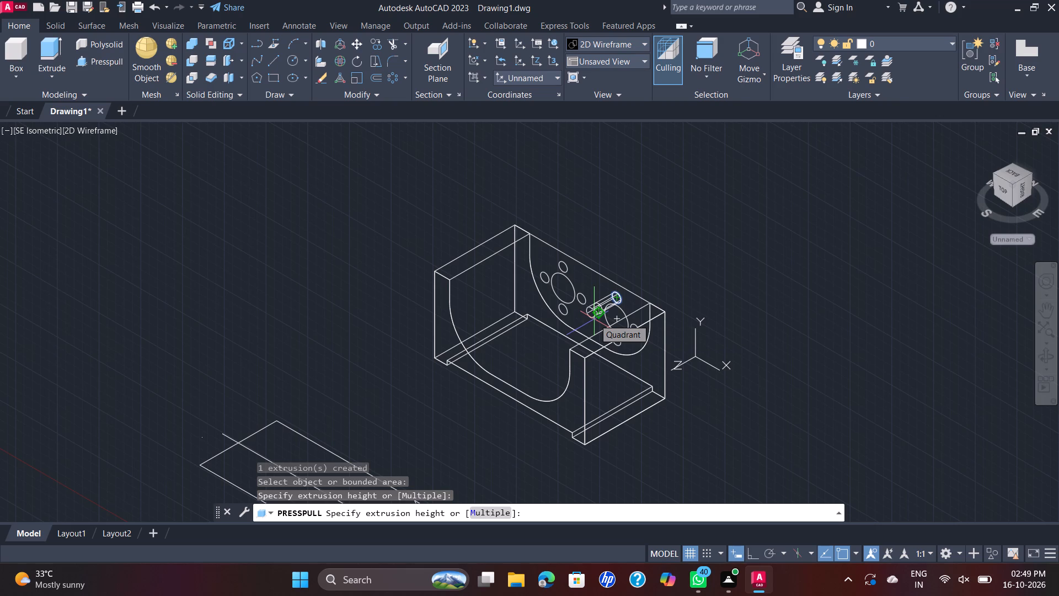
{"action": "key", "text": "3"}
{"action": "key", "text": "Return"}
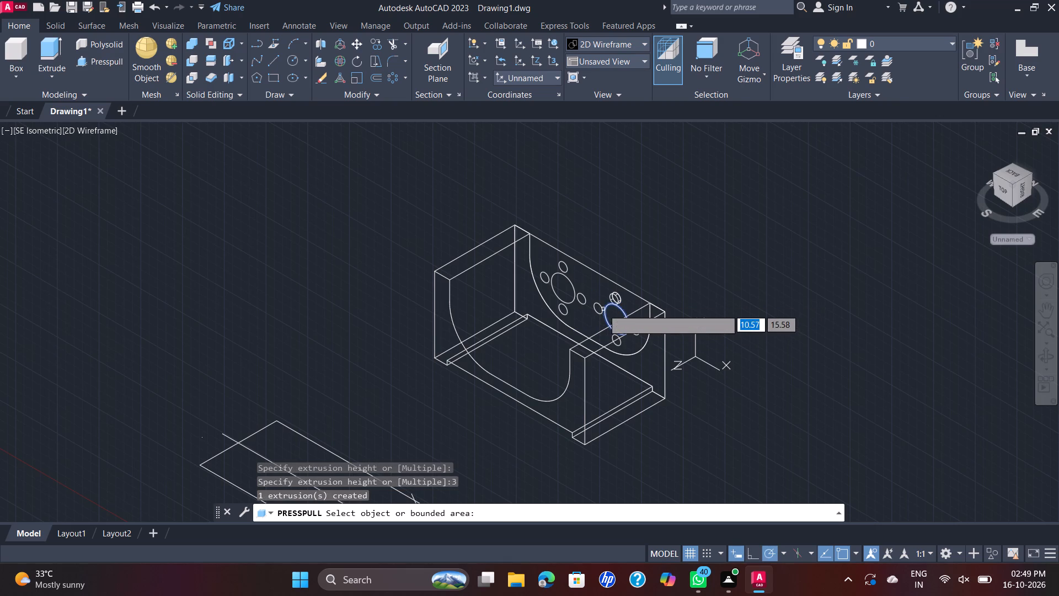
{"action": "left_click", "coordinate": [602, 309]}
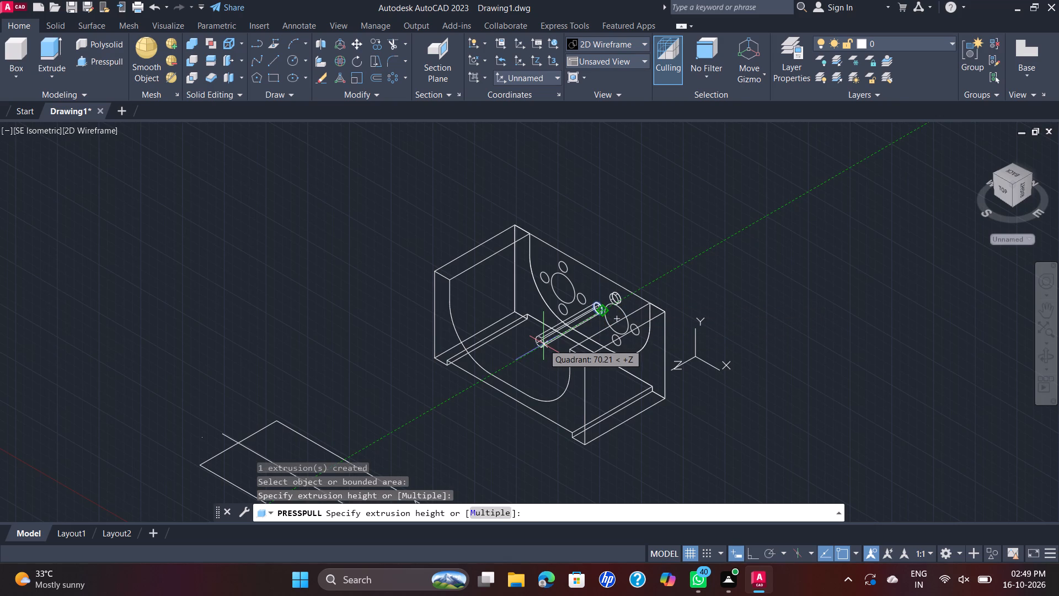
{"action": "key", "text": "3"}
{"action": "key", "text": "Return"}
Presspull the right and lower bolt-hole circles around the right-hand bore 3 mm in the same direction.
{"action": "scroll", "coordinate": [609, 342], "scroll_direction": "up", "scroll_amount": 2}
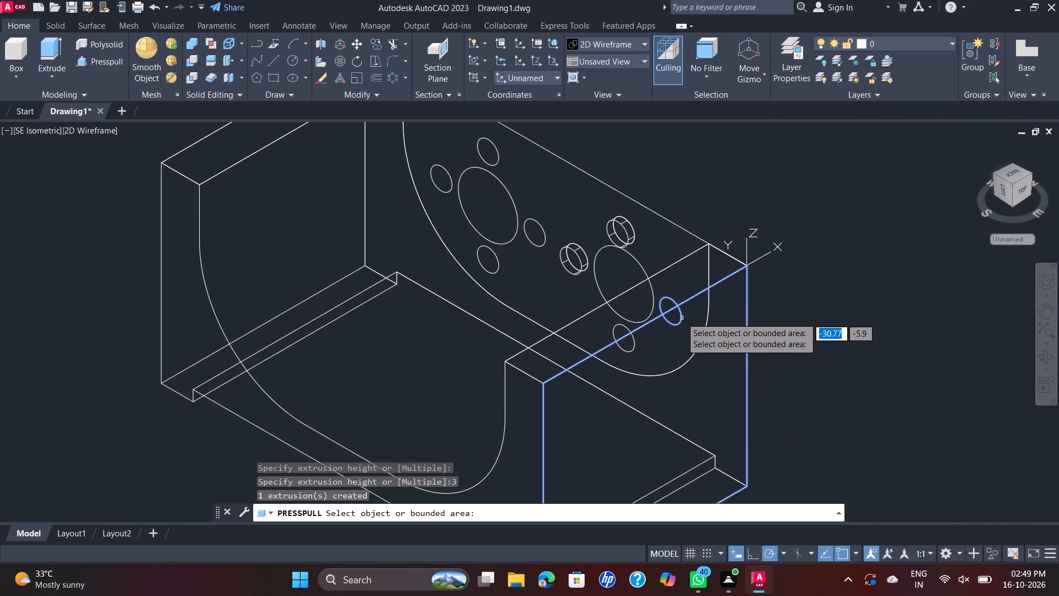
{"action": "left_click", "coordinate": [672, 301]}
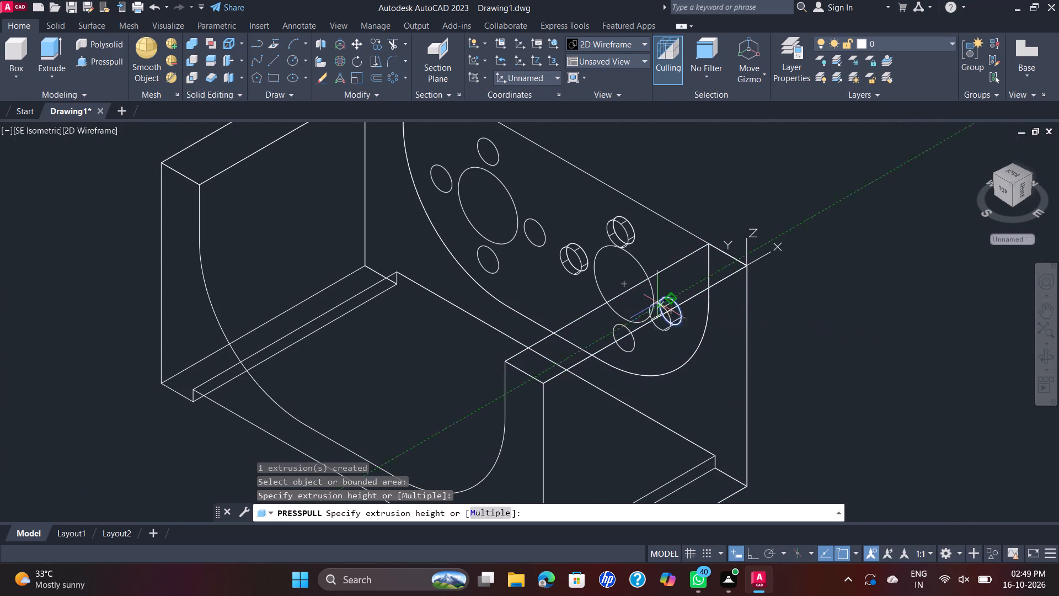
{"action": "key", "text": "3"}
{"action": "key", "text": "Return"}
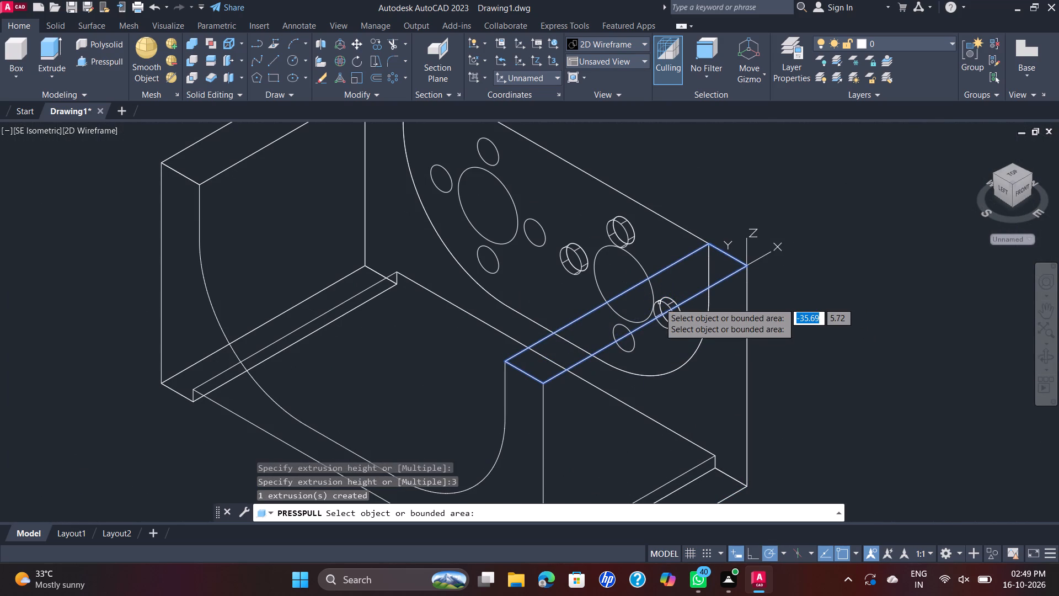
{"action": "scroll", "coordinate": [620, 329], "scroll_direction": "up", "scroll_amount": 2}
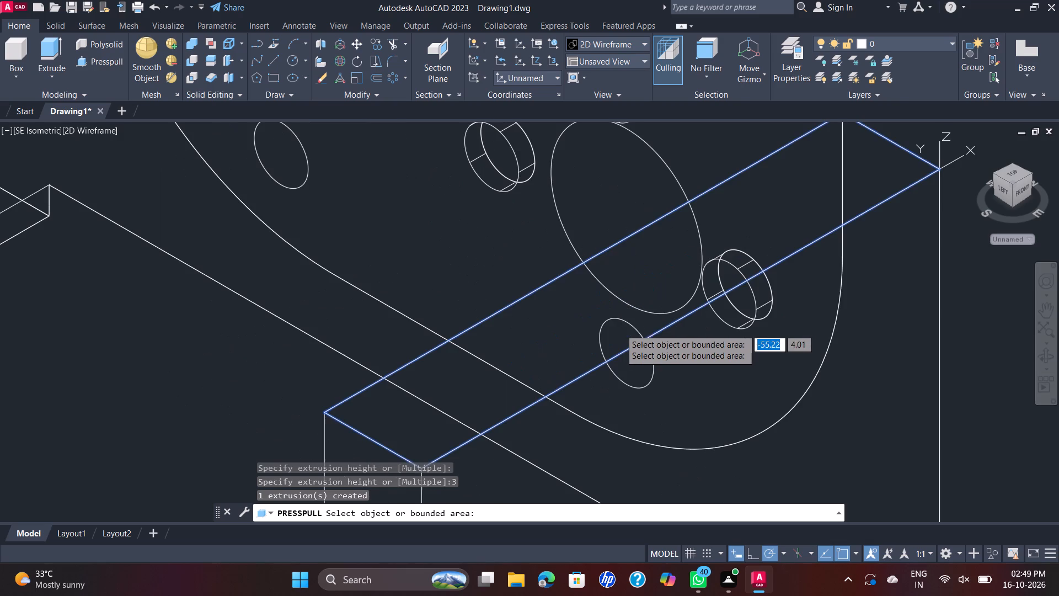
{"action": "scroll", "coordinate": [618, 321], "scroll_direction": "up", "scroll_amount": 2}
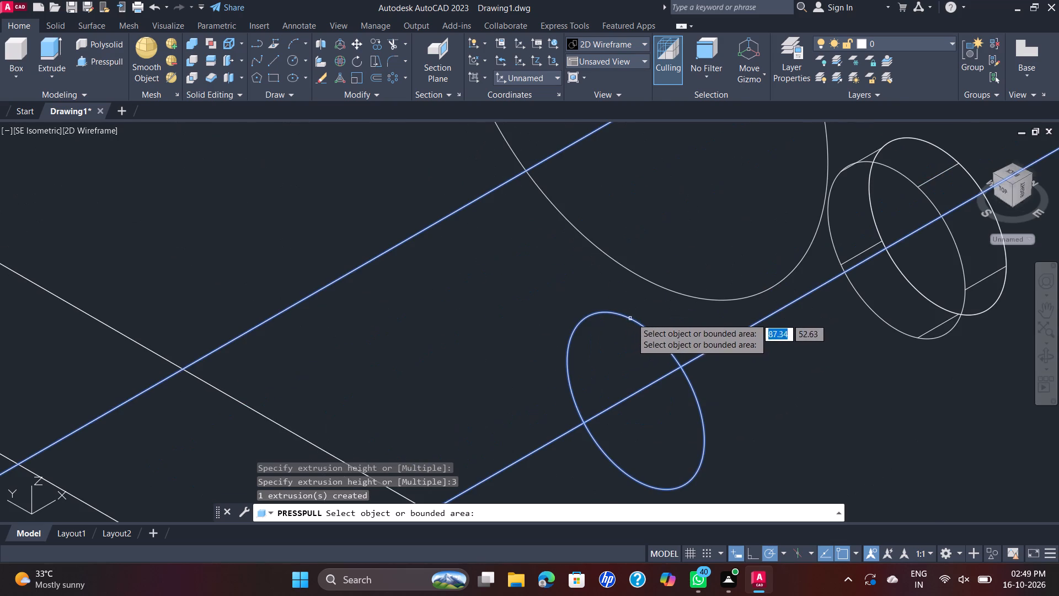
{"action": "scroll", "coordinate": [706, 458], "scroll_direction": "down", "scroll_amount": 2}
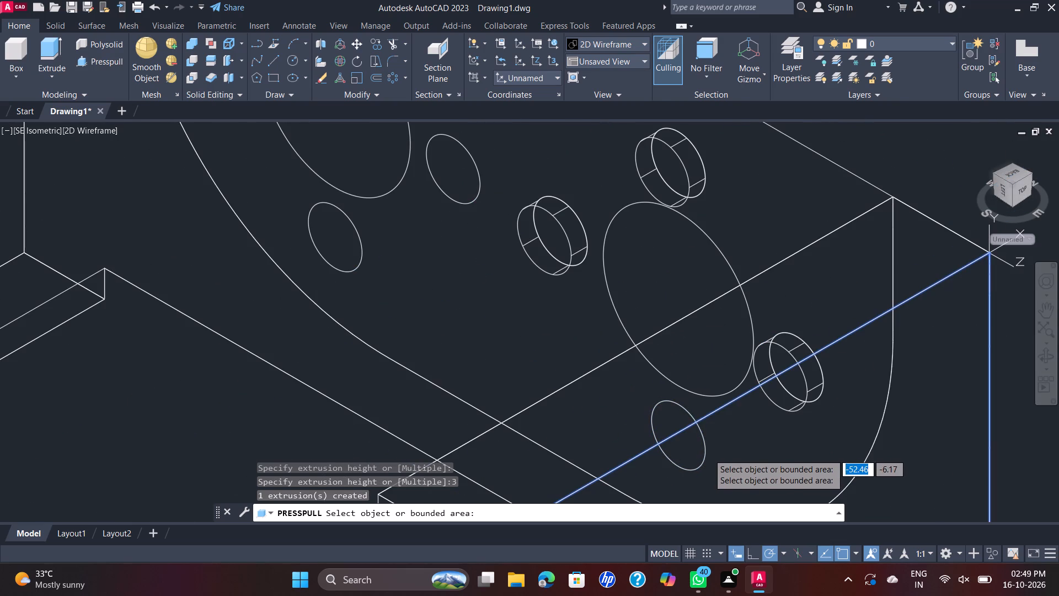
{"action": "scroll", "coordinate": [666, 407], "scroll_direction": "down", "scroll_amount": 2}
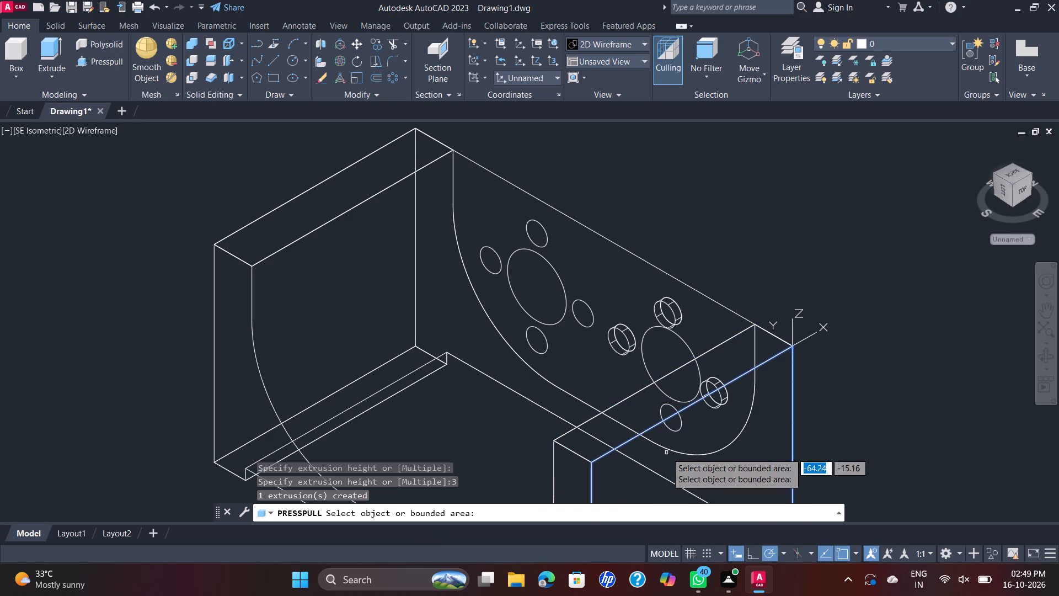
{"action": "scroll", "coordinate": [677, 427], "scroll_direction": "up", "scroll_amount": 2}
{"action": "scroll", "coordinate": [675, 417], "scroll_direction": "down", "scroll_amount": 2}
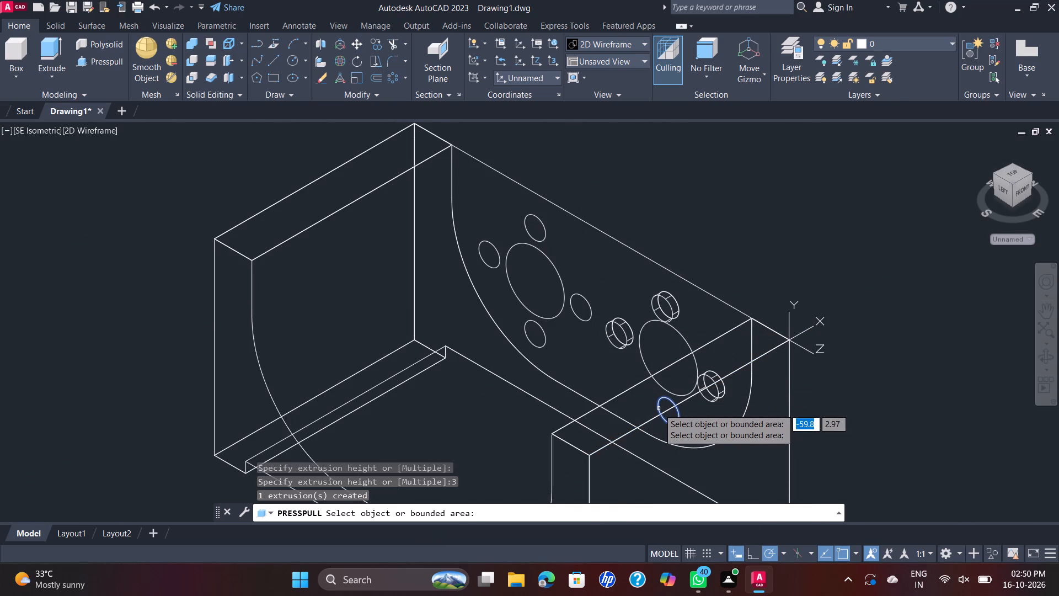
{"action": "left_click", "coordinate": [659, 408]}
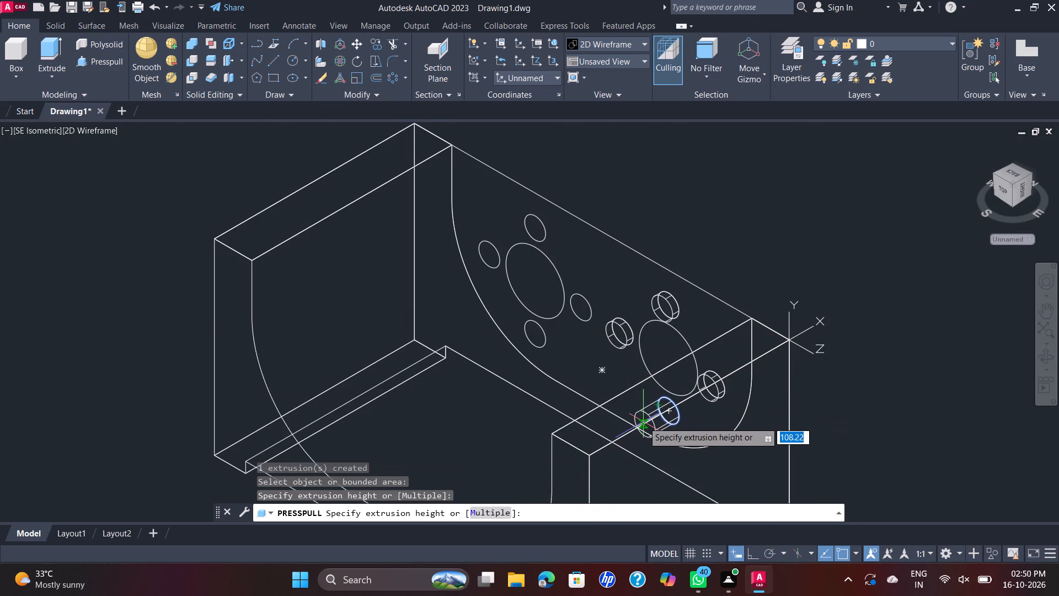
{"action": "key", "text": "3"}
{"action": "key", "text": "Return"}
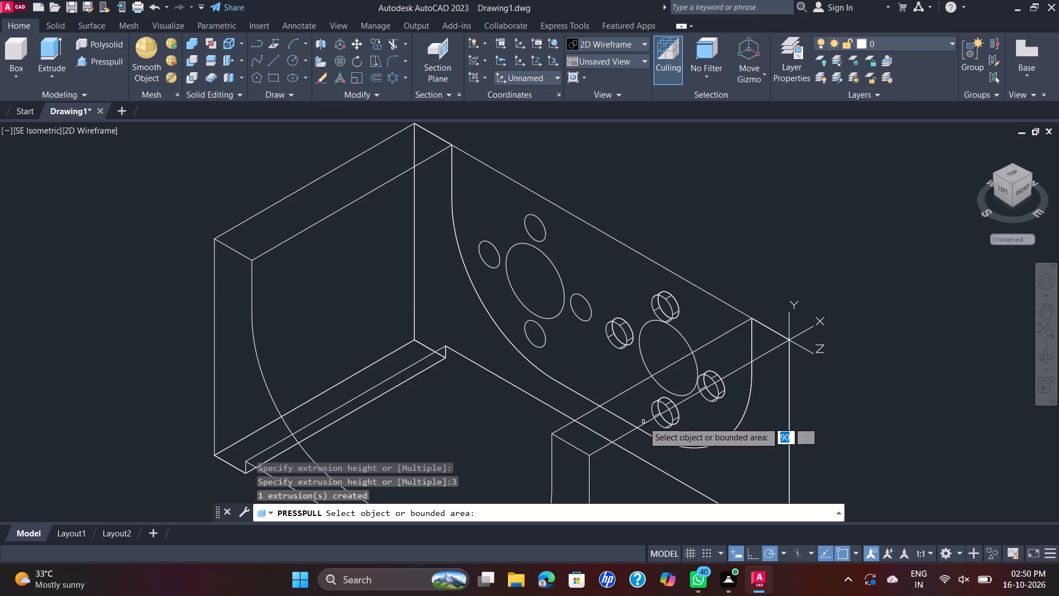
Presspull the right-hand central bore circle 3 mm, in line with its surrounding bolt-hole cylinders.
{"action": "left_click", "coordinate": [682, 336]}
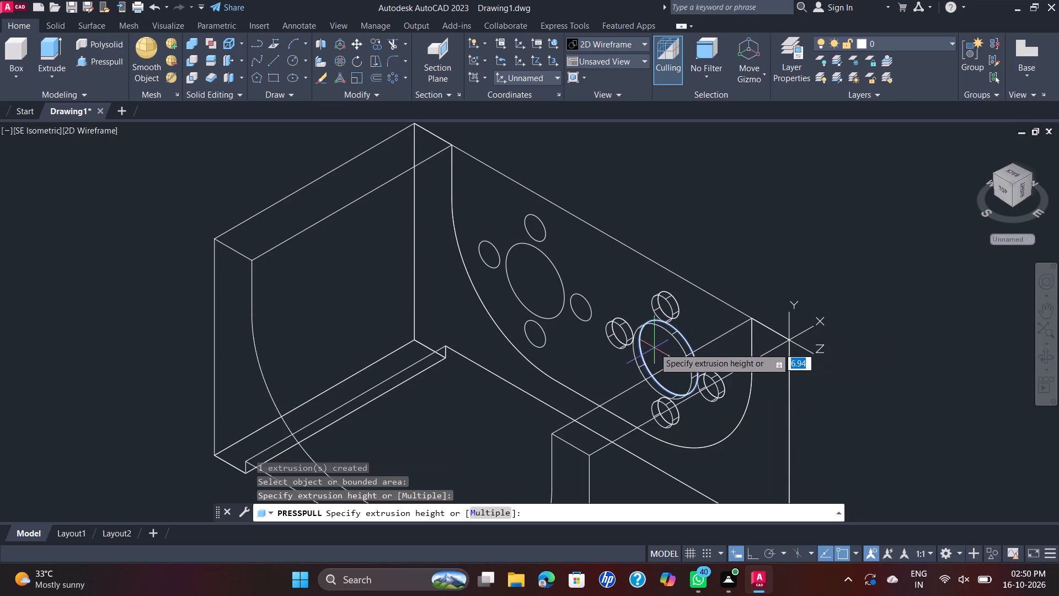
{"action": "key", "text": "3"}
{"action": "key", "text": "Return"}
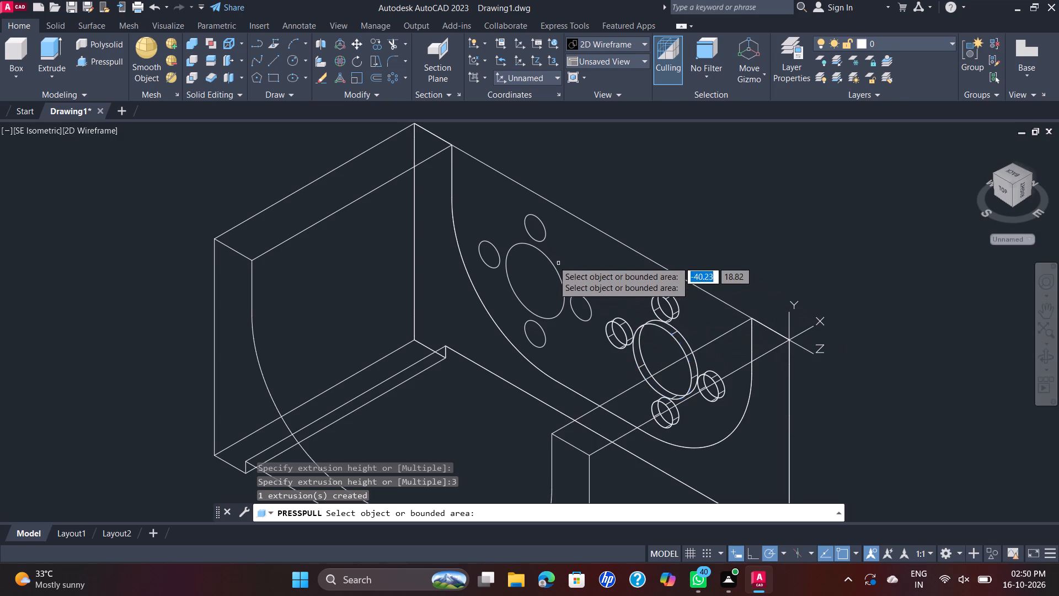
Presspull the upper and left bolt-hole circles around the left-hand bore 3 mm toward the inside of the housing.
{"action": "left_click", "coordinate": [543, 227]}
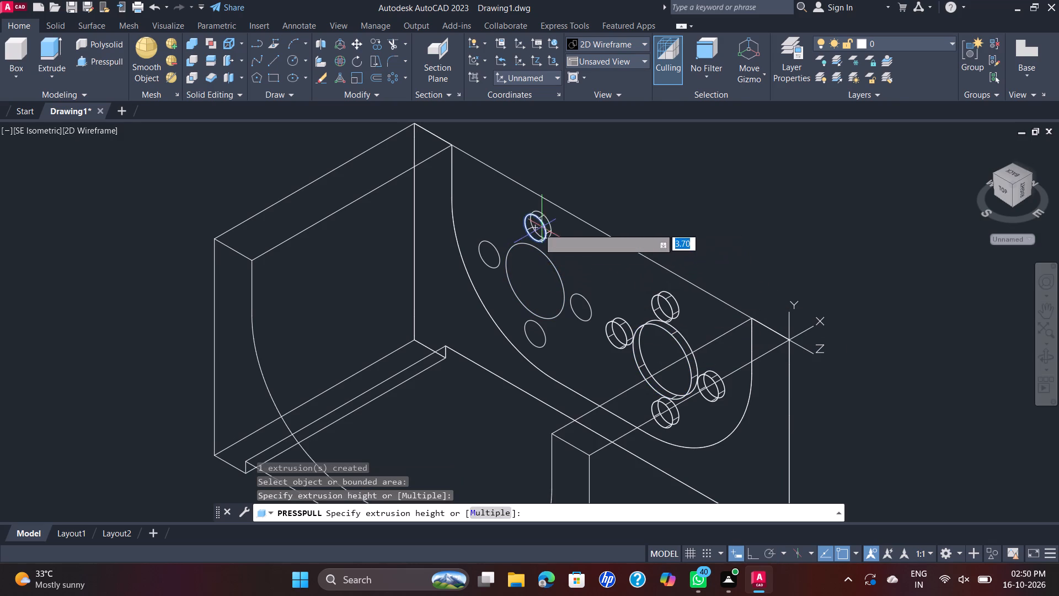
{"action": "key", "text": "3"}
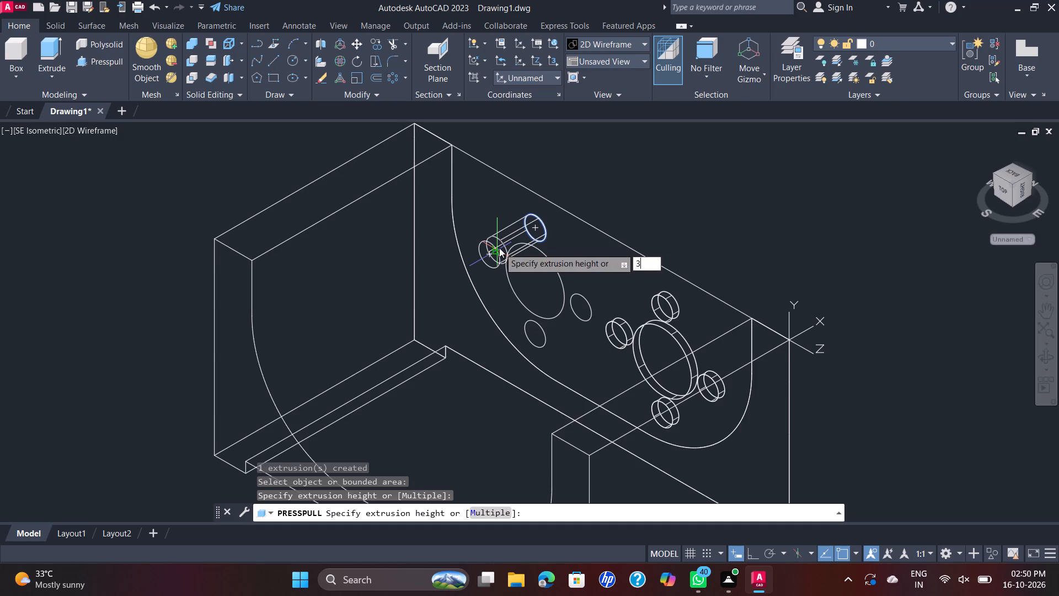
{"action": "key", "text": "Return"}
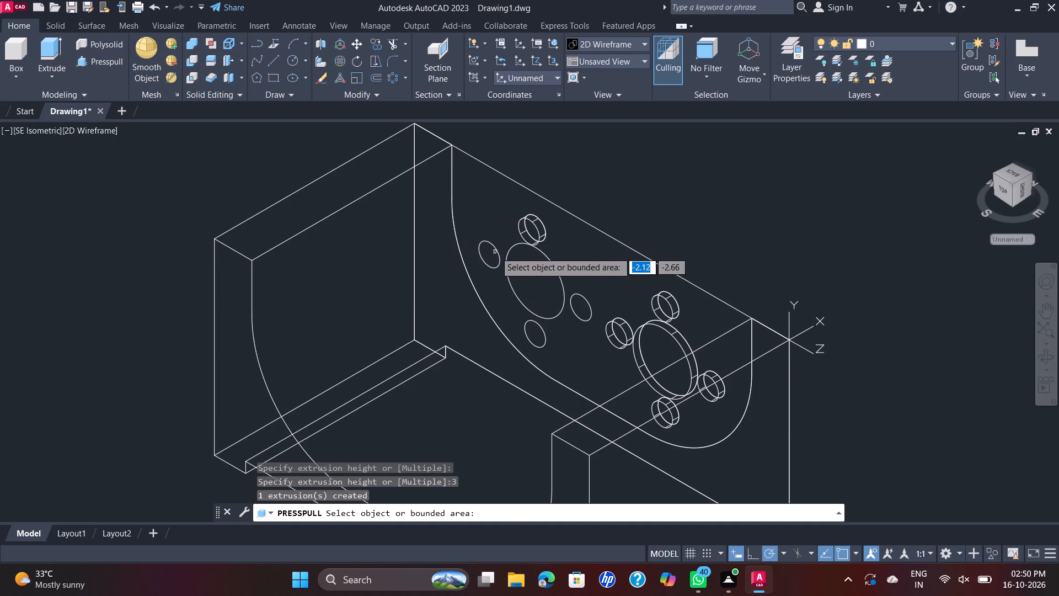
{"action": "left_click", "coordinate": [496, 252]}
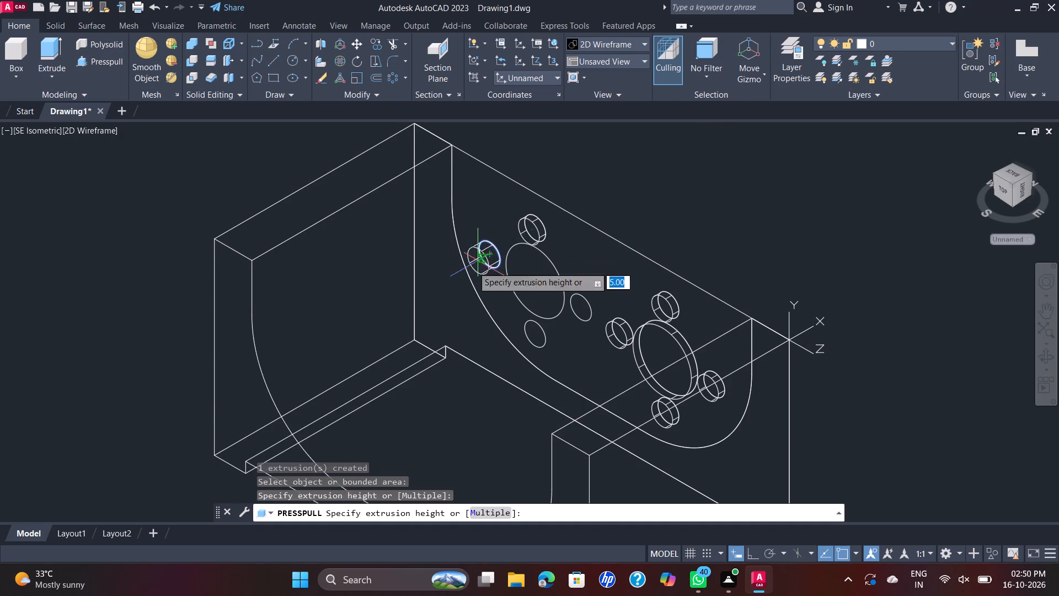
{"action": "key", "text": "3"}
{"action": "key", "text": "Return"}
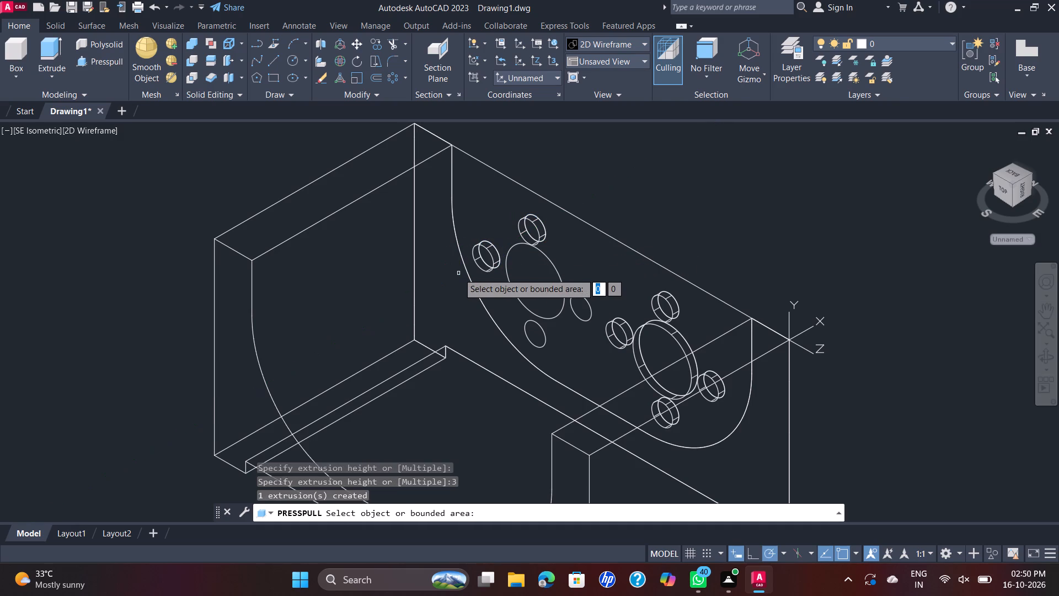
Presspull the left-hand central bore circle 3 mm, in line with its extruded bolt-hole cylinders.
{"action": "left_click", "coordinate": [552, 267]}
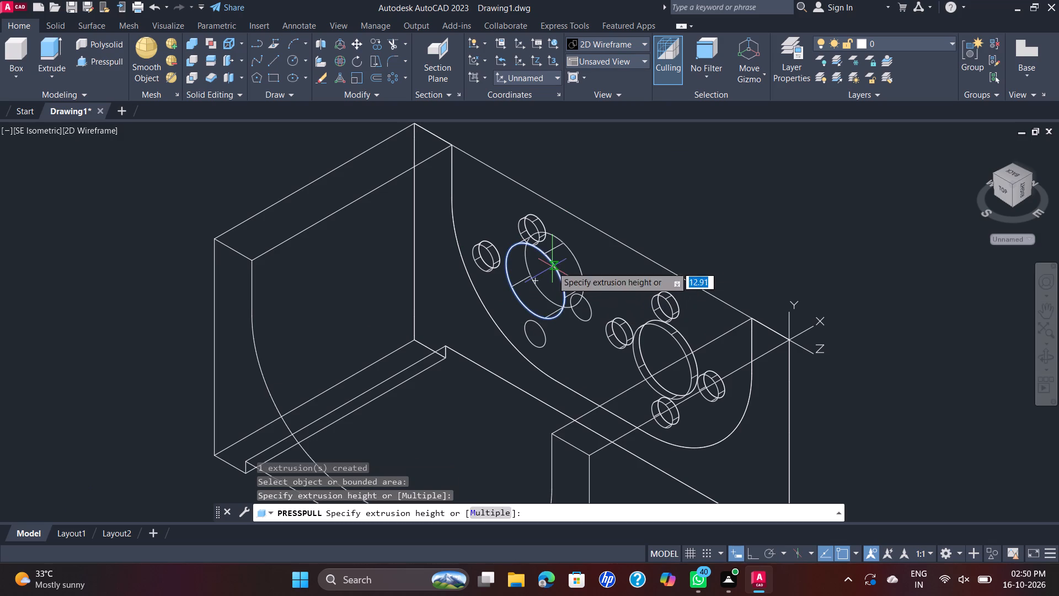
{"action": "key", "text": "3"}
{"action": "key", "text": "Return"}
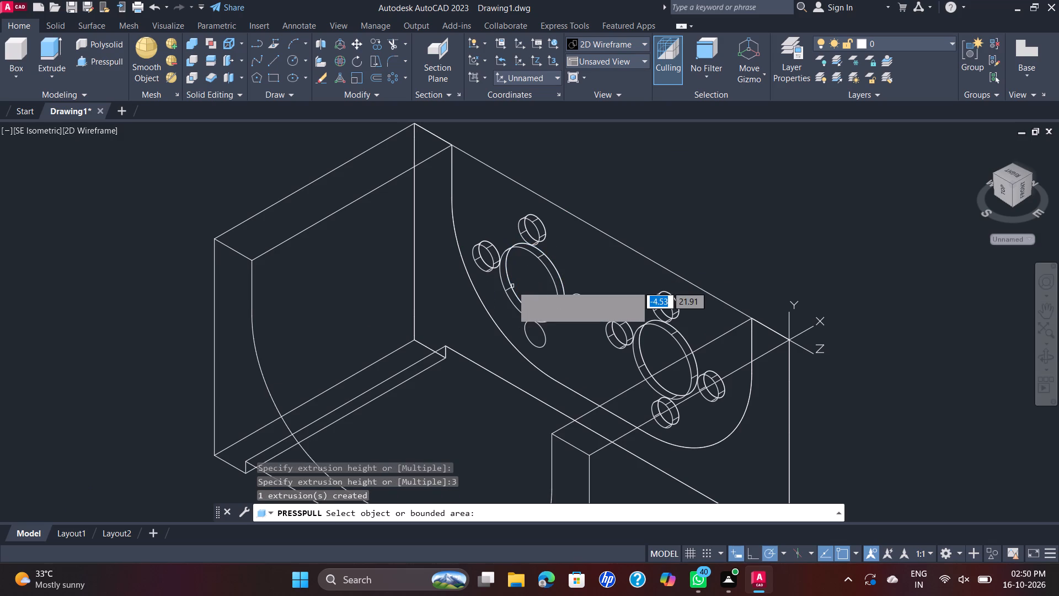
Presspull the lower and right bolt-hole circles around the left-hand bore 3 mm toward the inside of the housing.
{"action": "left_click", "coordinate": [544, 331]}
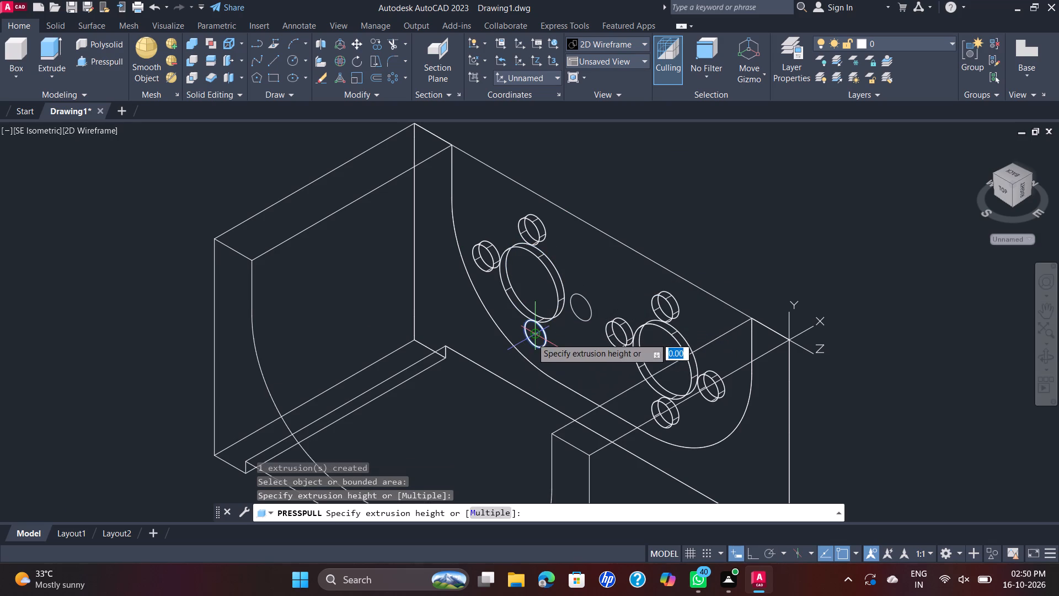
{"action": "key", "text": "3"}
{"action": "key", "text": "Return"}
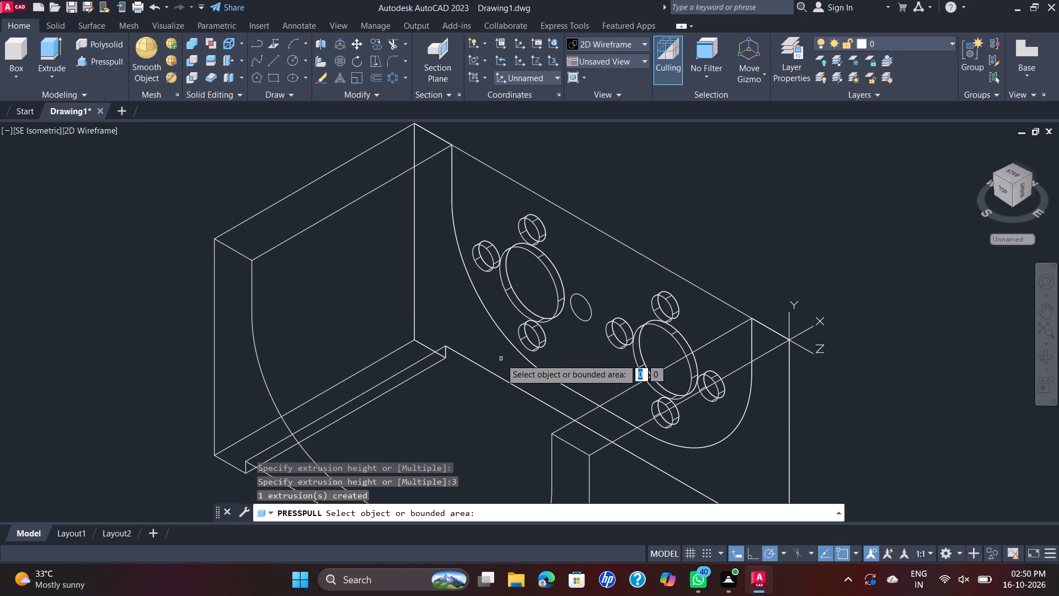
{"action": "left_click", "coordinate": [586, 299]}
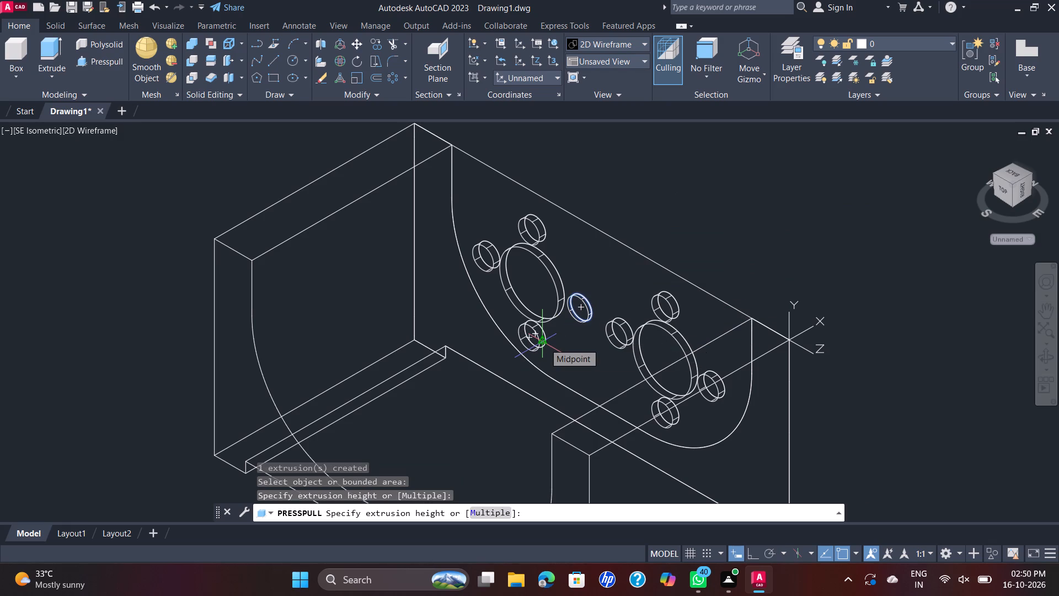
{"action": "key", "text": "3"}
{"action": "key", "text": "Return"}
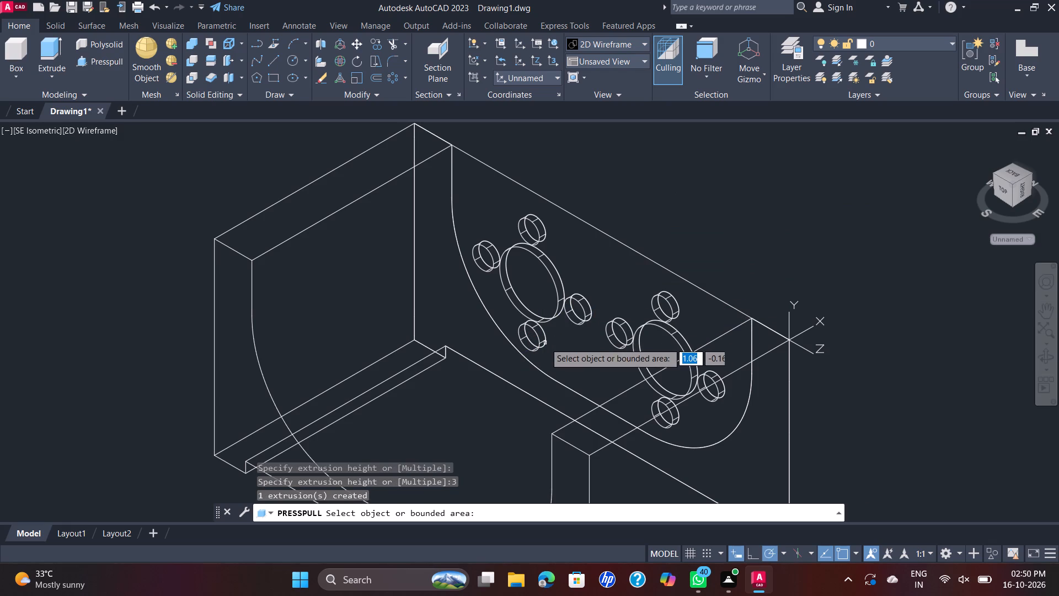
{"action": "key", "text": "Escape"}
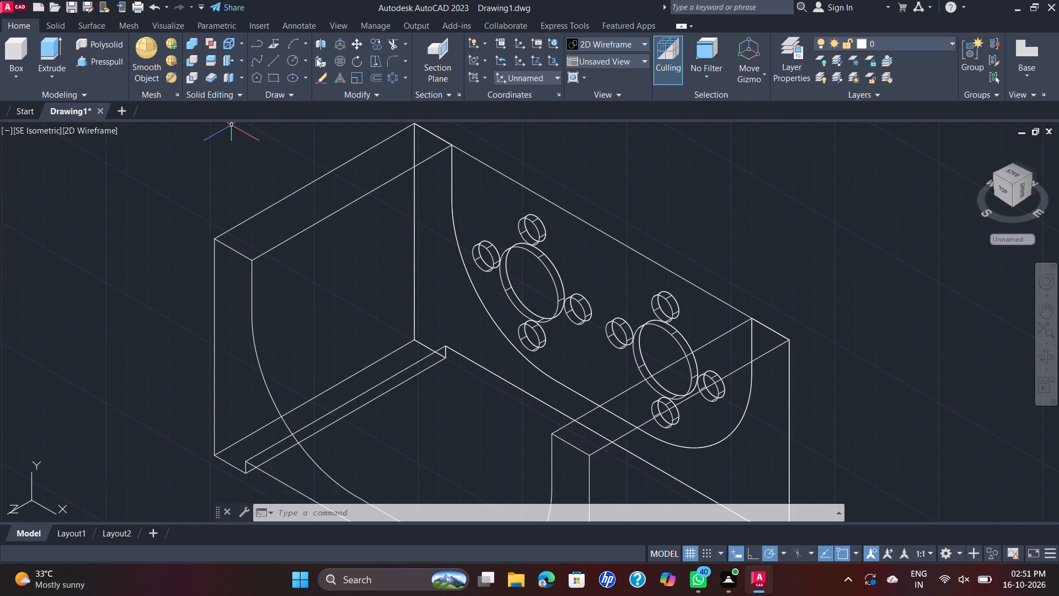
Draw a 60 mm diameter circle in the empty space beside the housing, parallel to the bored wall.
{"action": "left_click", "coordinate": [290, 61]}
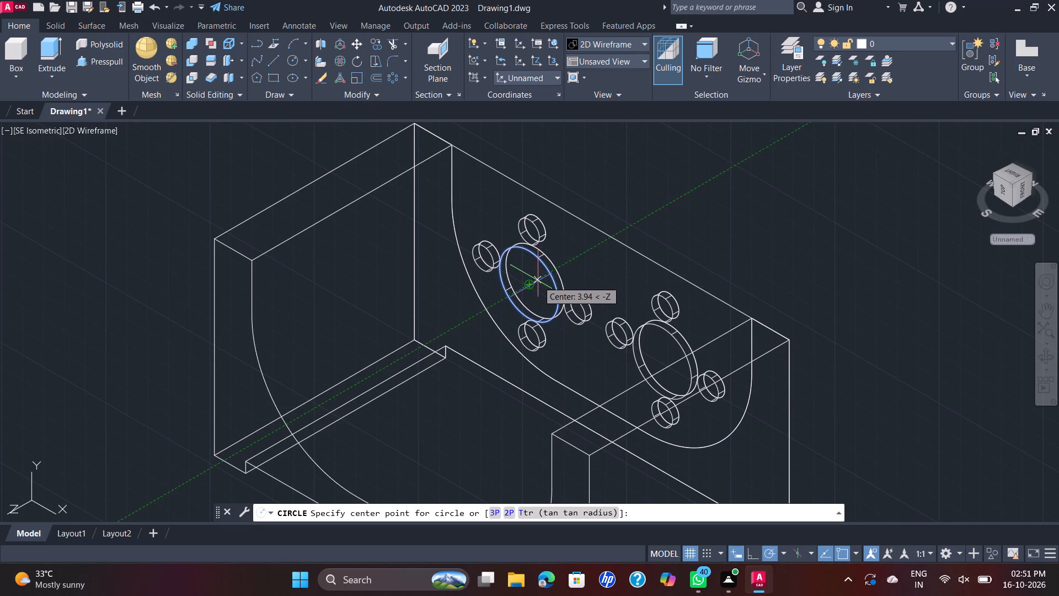
{"action": "scroll", "coordinate": [538, 281], "scroll_direction": "up", "scroll_amount": 2}
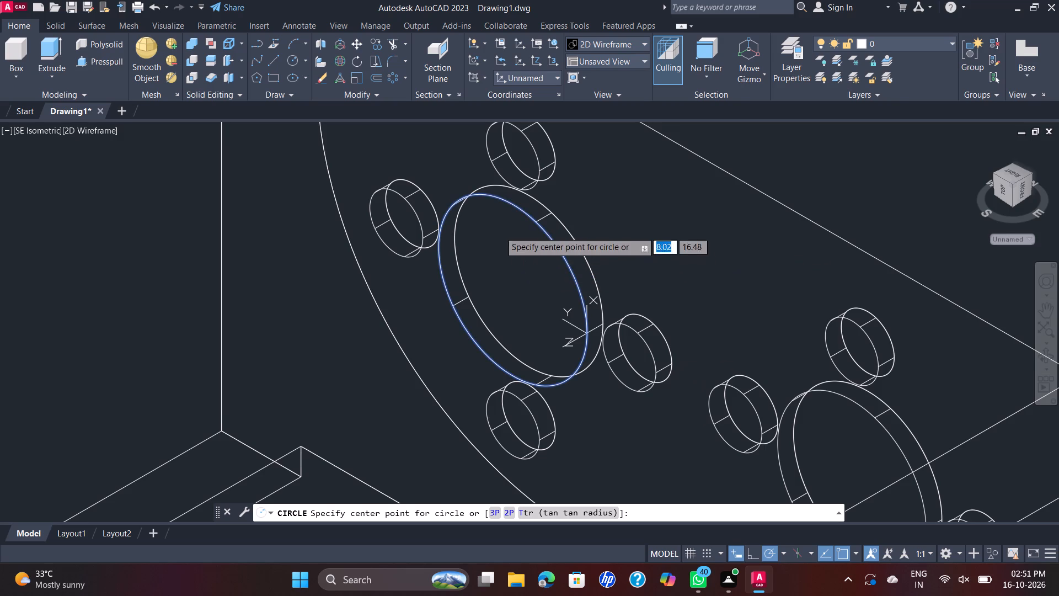
{"action": "scroll", "coordinate": [534, 279], "scroll_direction": "up", "scroll_amount": 2}
{"action": "scroll", "coordinate": [534, 279], "scroll_direction": "down", "scroll_amount": 4}
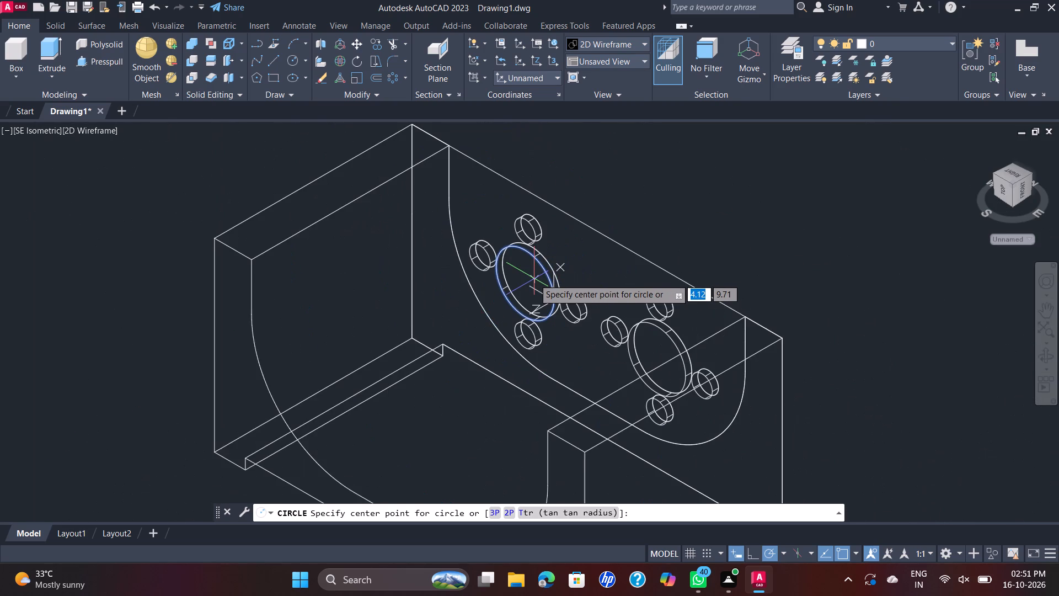
{"action": "scroll", "coordinate": [534, 279], "scroll_direction": "down", "scroll_amount": 1}
{"action": "left_click", "coordinate": [716, 235]}
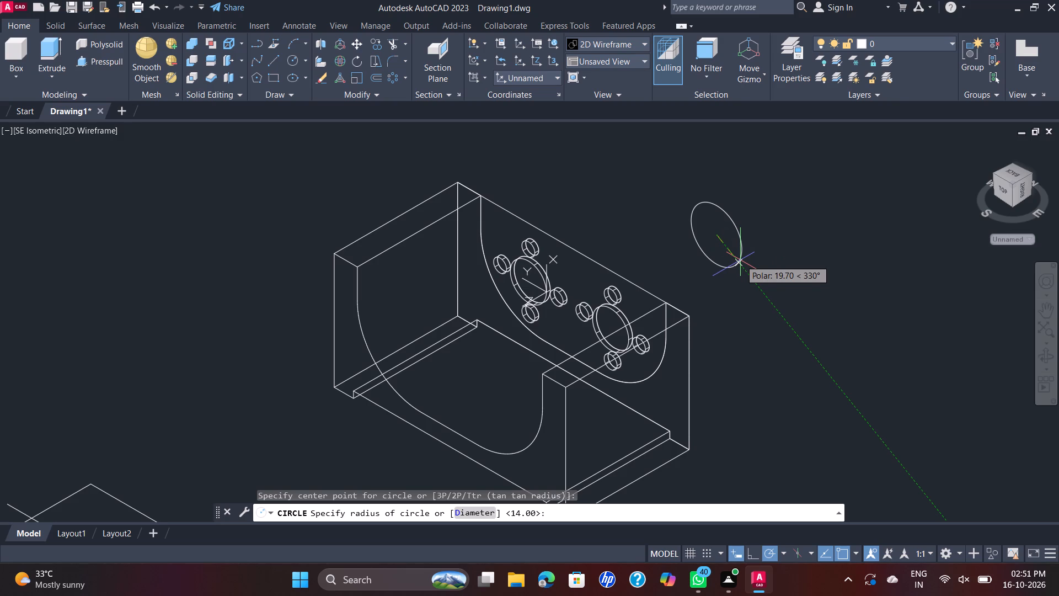
{"action": "key", "text": "d"}
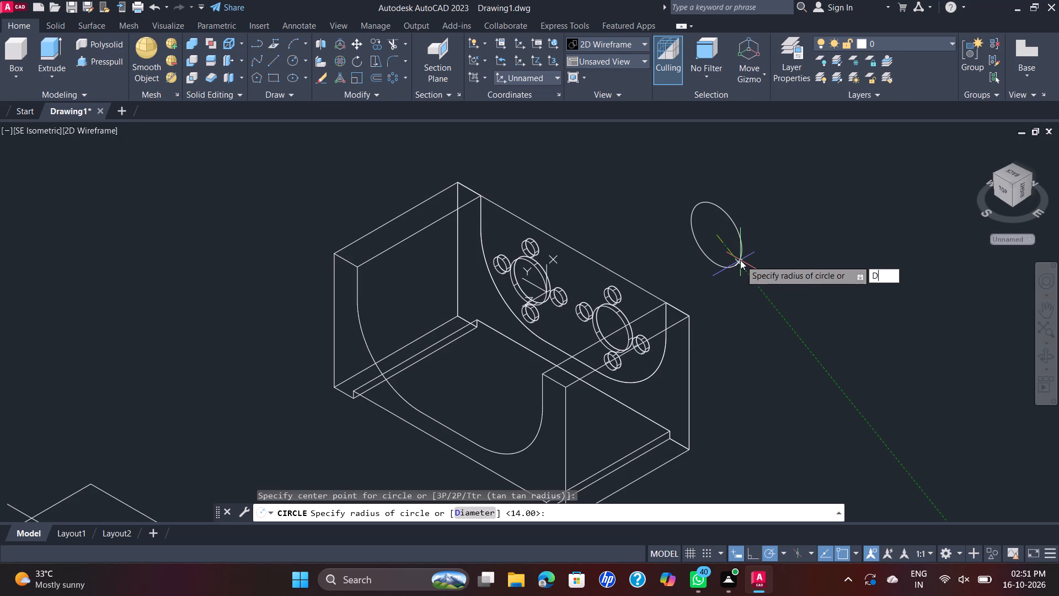
{"action": "key", "text": "Return"}
{"action": "key", "text": "6"}
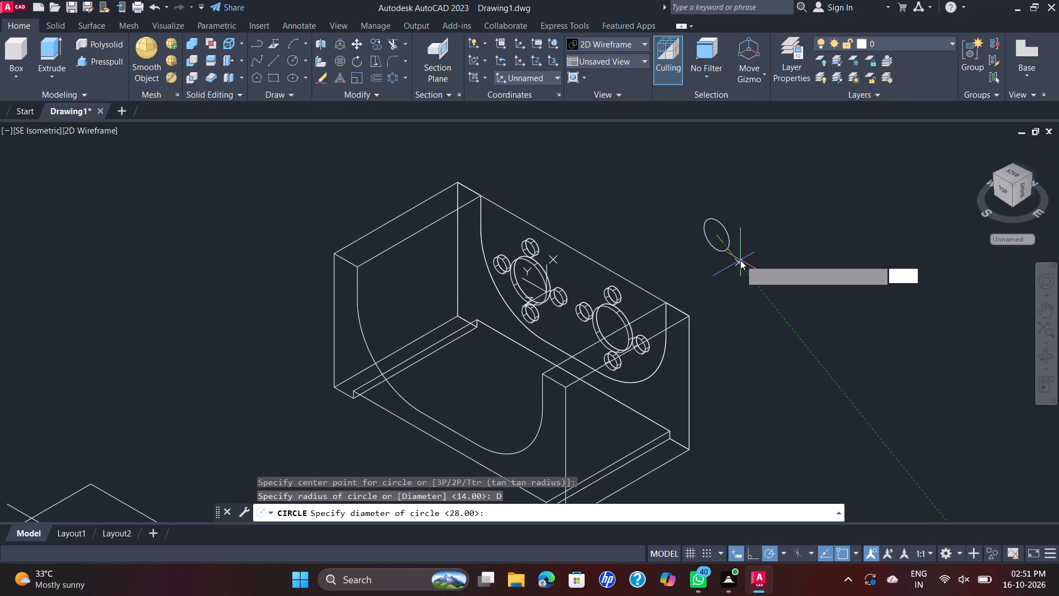
{"action": "key", "text": "0"}
{"action": "key", "text": "Return"}
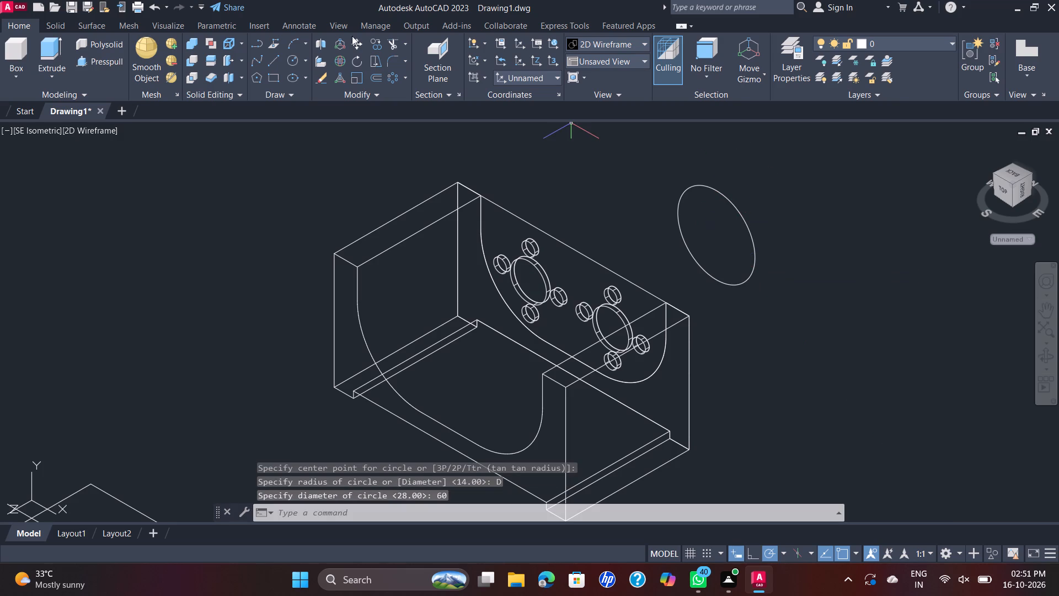
Copy the 60 mm circle by its centre onto the centres of the left-hand and right-hand bores.
{"action": "left_click", "coordinate": [373, 45]}
{"action": "left_click", "coordinate": [744, 219]}
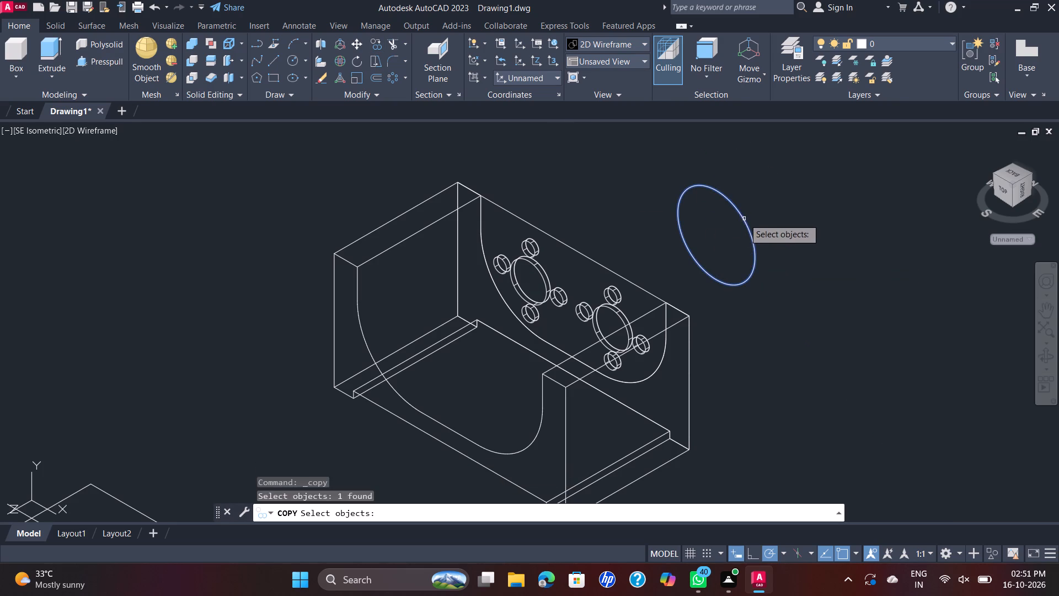
{"action": "right_click", "coordinate": [746, 221]}
{"action": "left_click", "coordinate": [717, 235]}
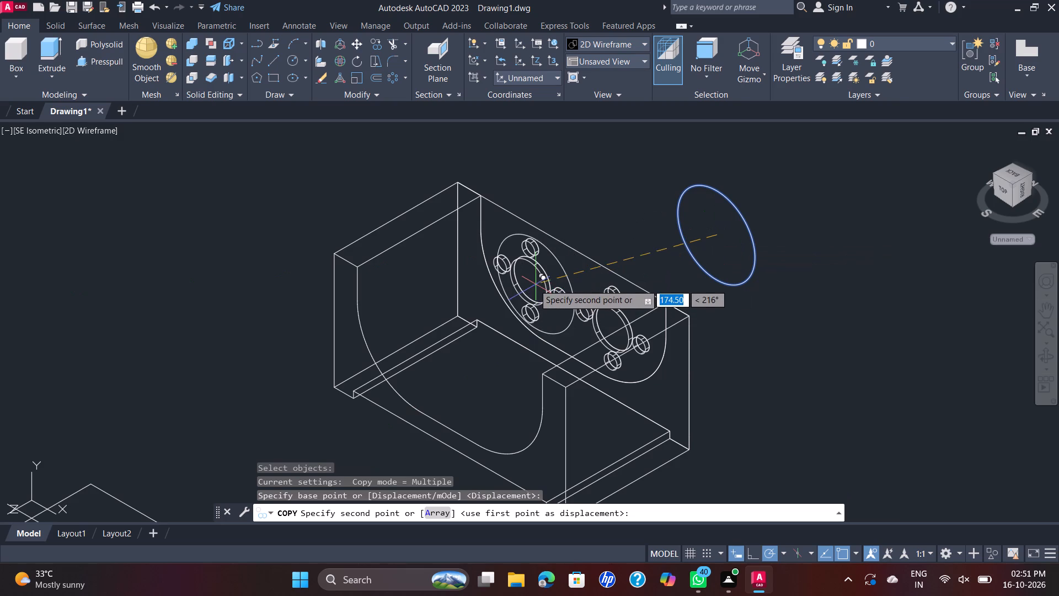
{"action": "scroll", "coordinate": [528, 283], "scroll_direction": "up", "scroll_amount": 2}
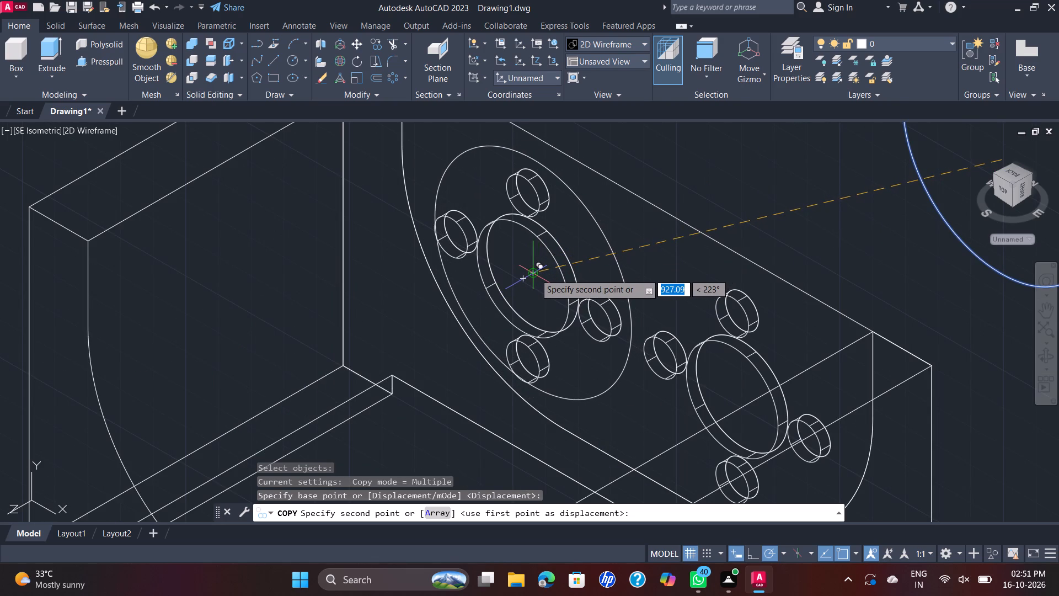
{"action": "left_click", "coordinate": [535, 274]}
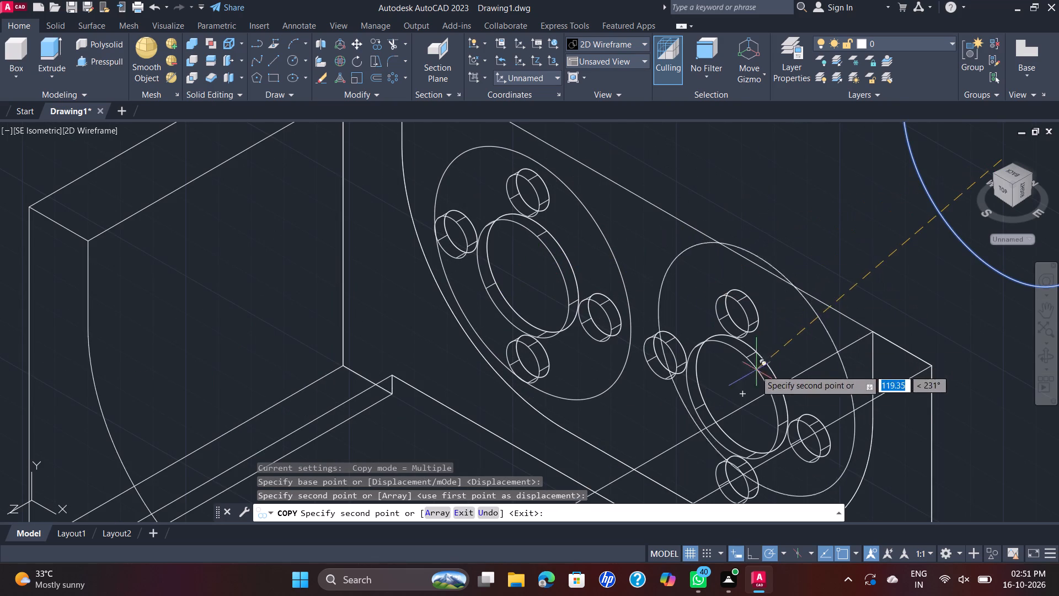
{"action": "left_click", "coordinate": [745, 390]}
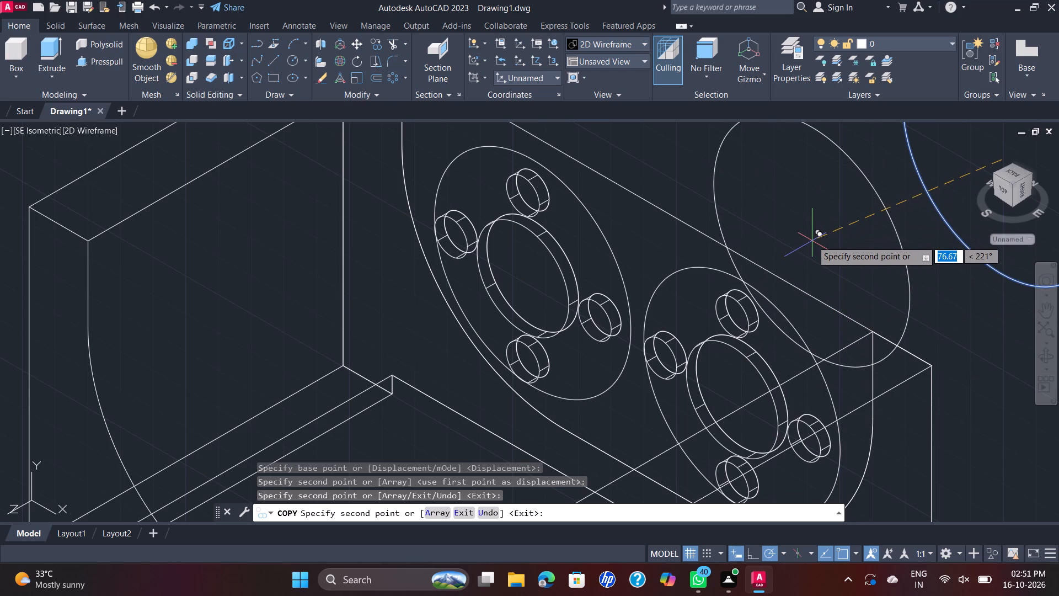
{"action": "key", "text": "Escape"}
Presspull the 60 mm circles around both bores 3 mm toward the inside of the housing.
{"action": "scroll", "coordinate": [810, 241], "scroll_direction": "down", "scroll_amount": 1}
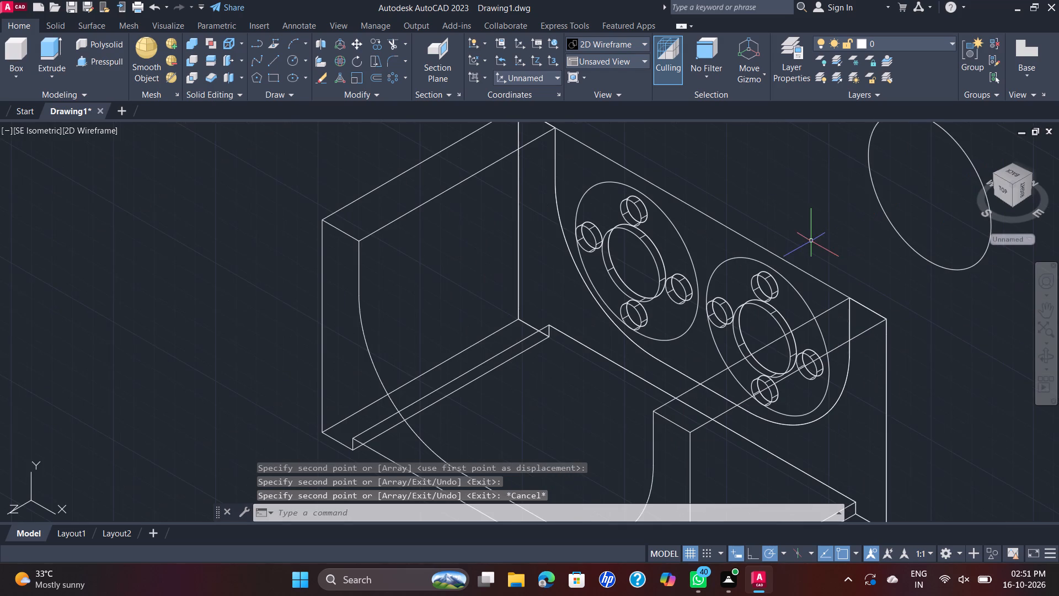
{"action": "middle_click_drag", "start_coordinate": [813, 241], "coordinate": [804, 215]}
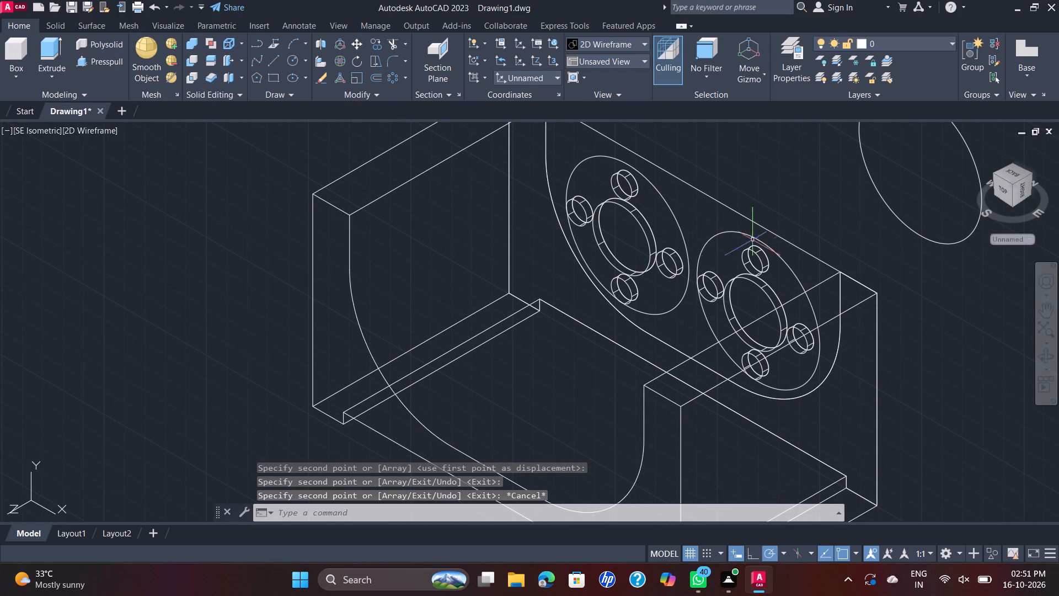
{"action": "left_click", "coordinate": [81, 69]}
{"action": "left_click", "coordinate": [84, 63]}
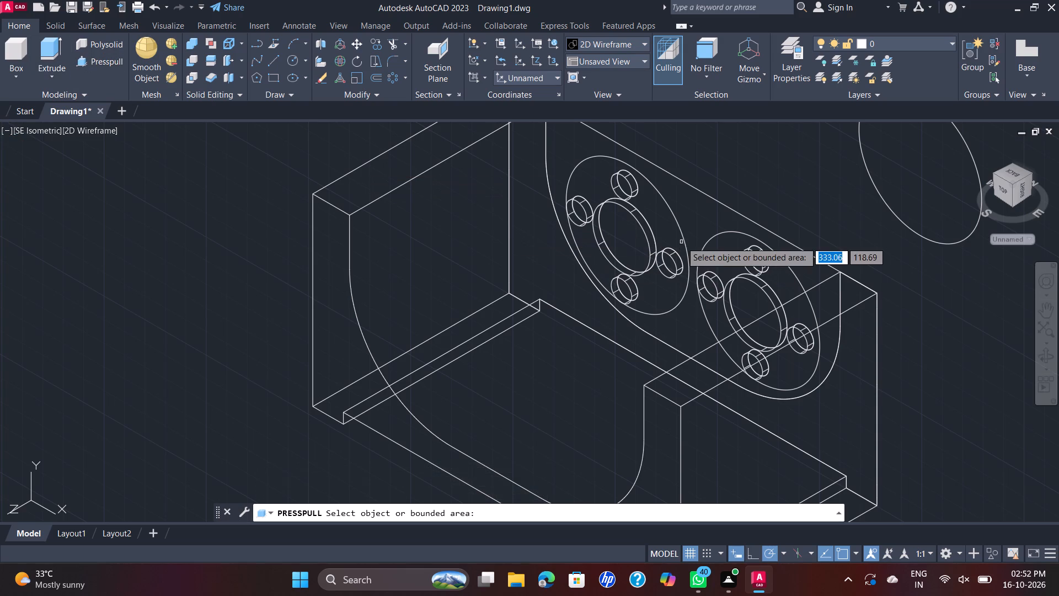
{"action": "left_click", "coordinate": [683, 231]}
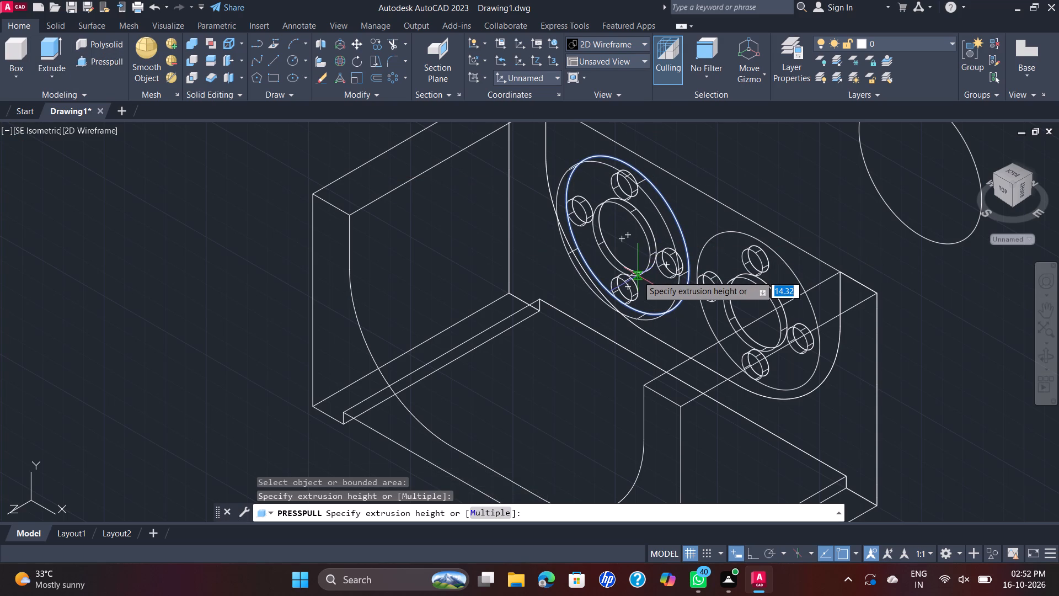
{"action": "key", "text": "3"}
{"action": "key", "text": "Return"}
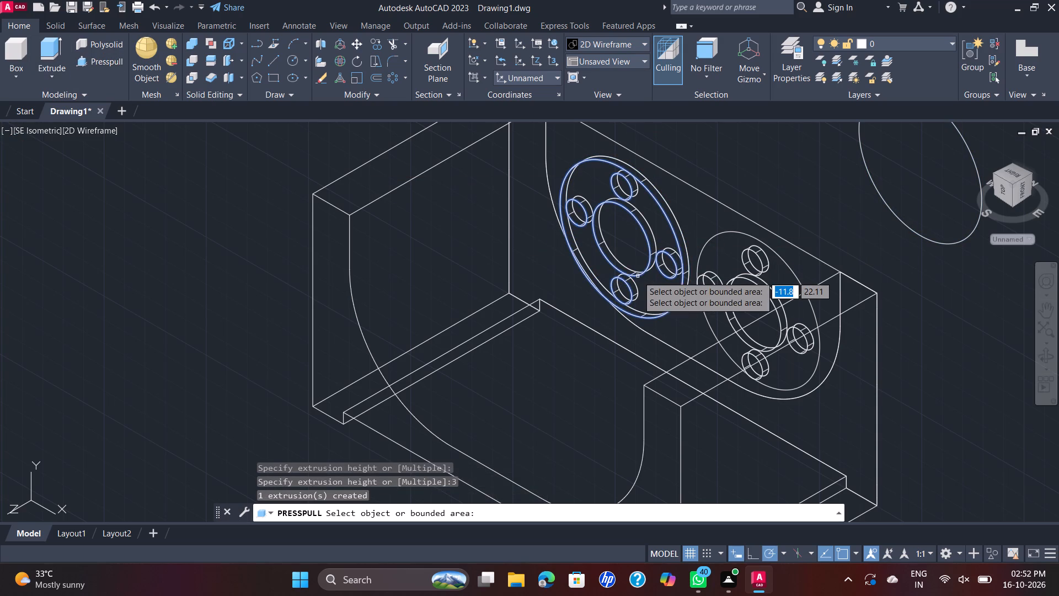
{"action": "left_click", "coordinate": [789, 269]}
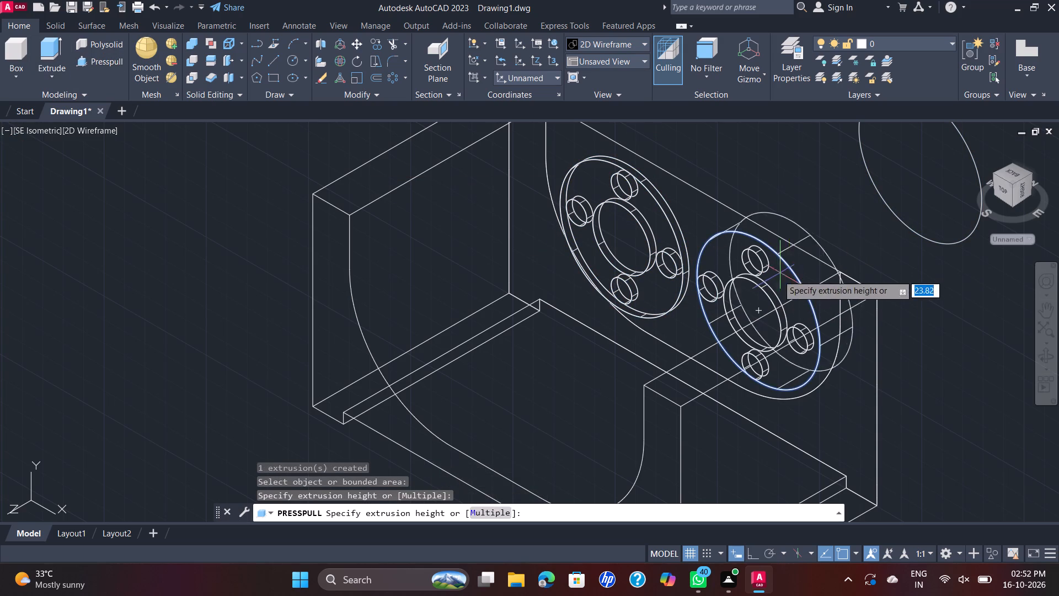
{"action": "key", "text": "3"}
{"action": "key", "text": "Return"}
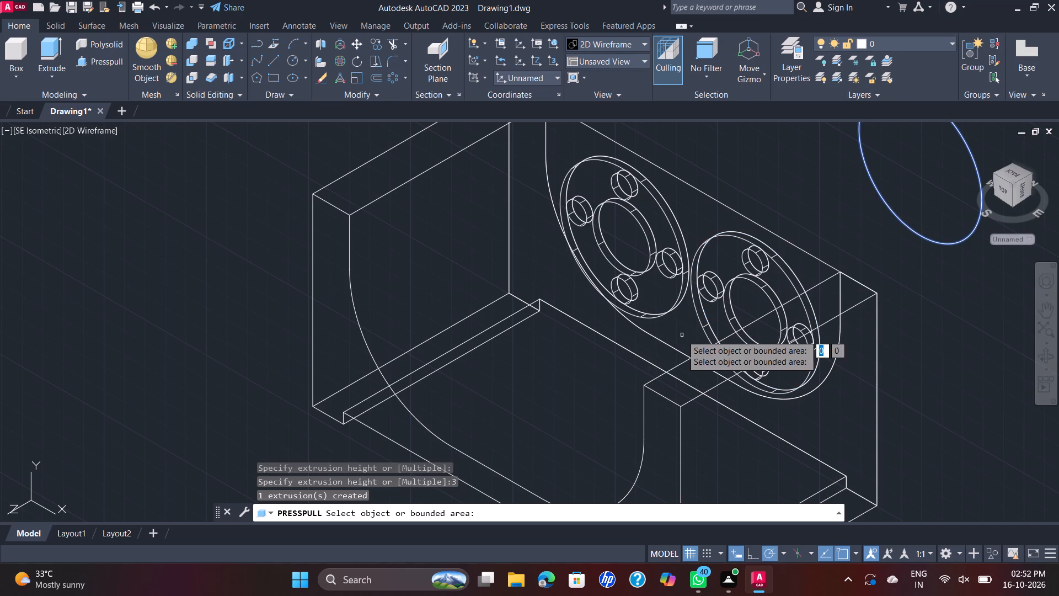
{"action": "key", "text": "Escape"}
Delete the original 60 mm circle left beside the housing.
{"action": "scroll", "coordinate": [819, 229], "scroll_direction": "down", "scroll_amount": 1}
{"action": "middle_click_drag", "start_coordinate": [819, 229], "coordinate": [762, 267]}
{"action": "scroll", "coordinate": [819, 229], "scroll_direction": "down", "scroll_amount": 1}
{"action": "left_click", "coordinate": [737, 178]}
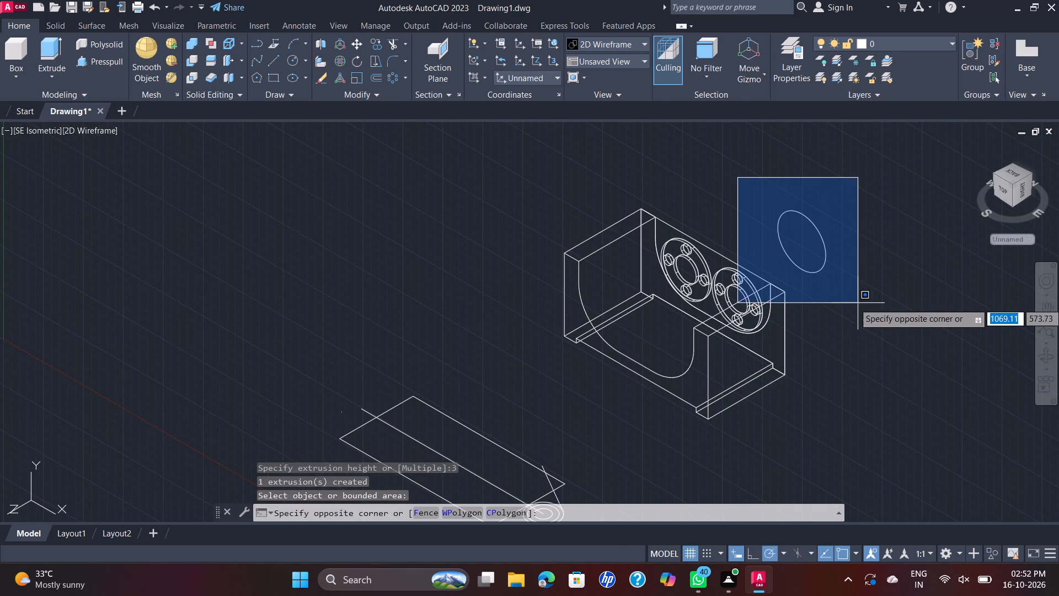
{"action": "left_click", "coordinate": [869, 259]}
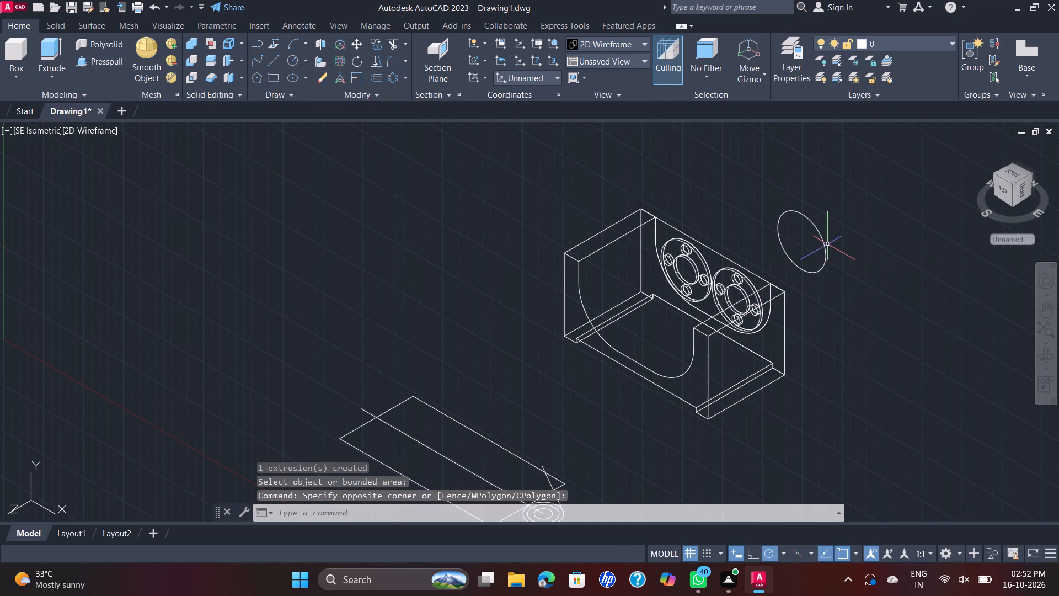
{"action": "left_click", "coordinate": [825, 244]}
{"action": "key", "text": "Delete"}
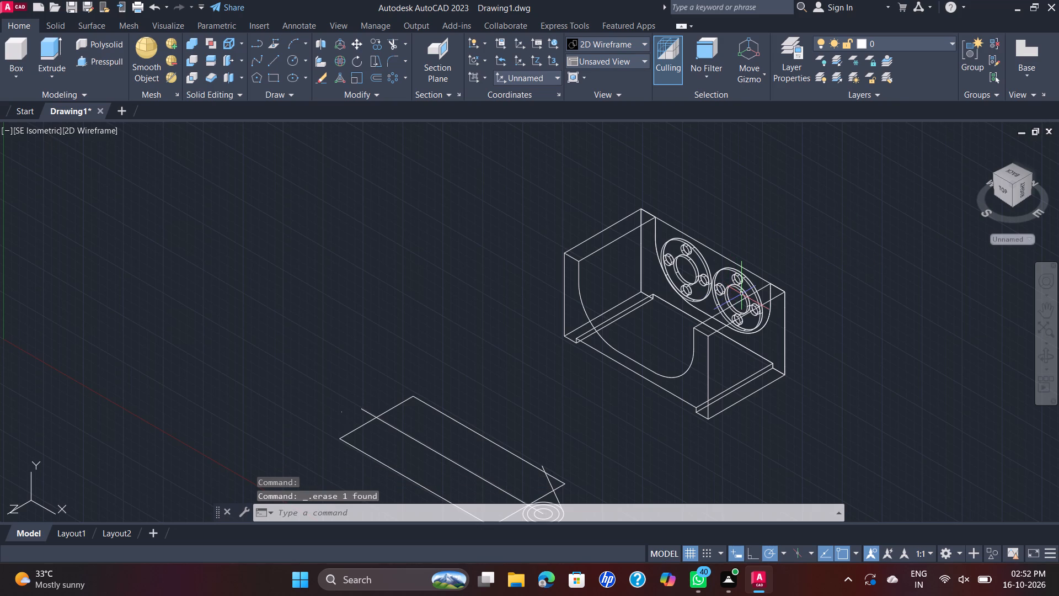
Examine the upper bolt-hole cylinder and central bore cylinder within the right-hand flange disc as separate solids.
{"action": "scroll", "coordinate": [747, 289], "scroll_direction": "up", "scroll_amount": 2}
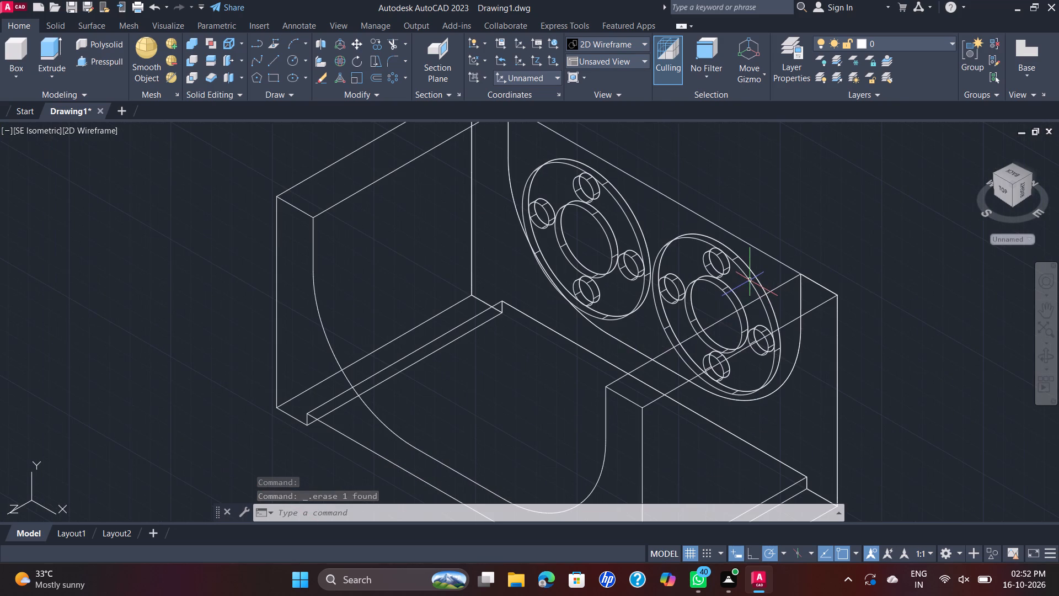
{"action": "scroll", "coordinate": [733, 297], "scroll_direction": "up", "scroll_amount": 1}
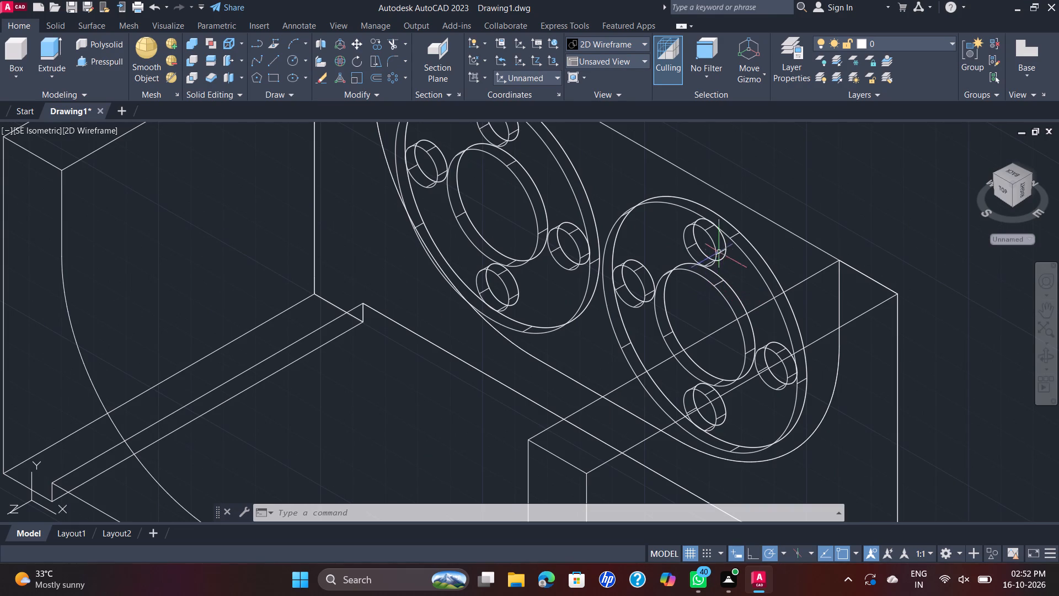
{"action": "left_click_drag", "start_coordinate": [713, 244], "coordinate": [689, 300]}
{"action": "left_click", "coordinate": [683, 272]}
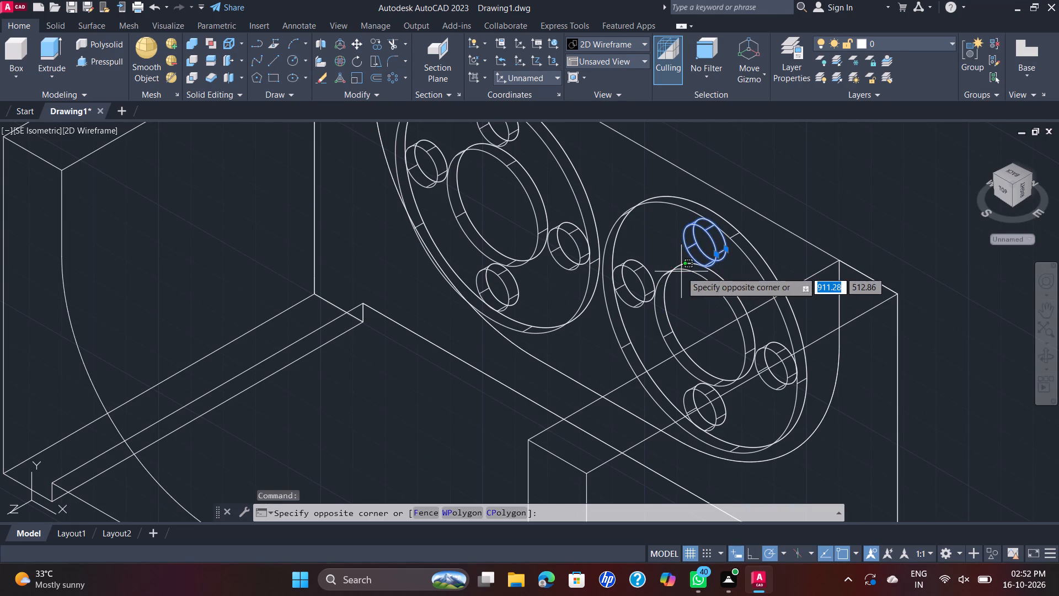
{"action": "left_click", "coordinate": [681, 272]}
{"action": "left_click", "coordinate": [750, 288]}
{"action": "left_click", "coordinate": [665, 300]}
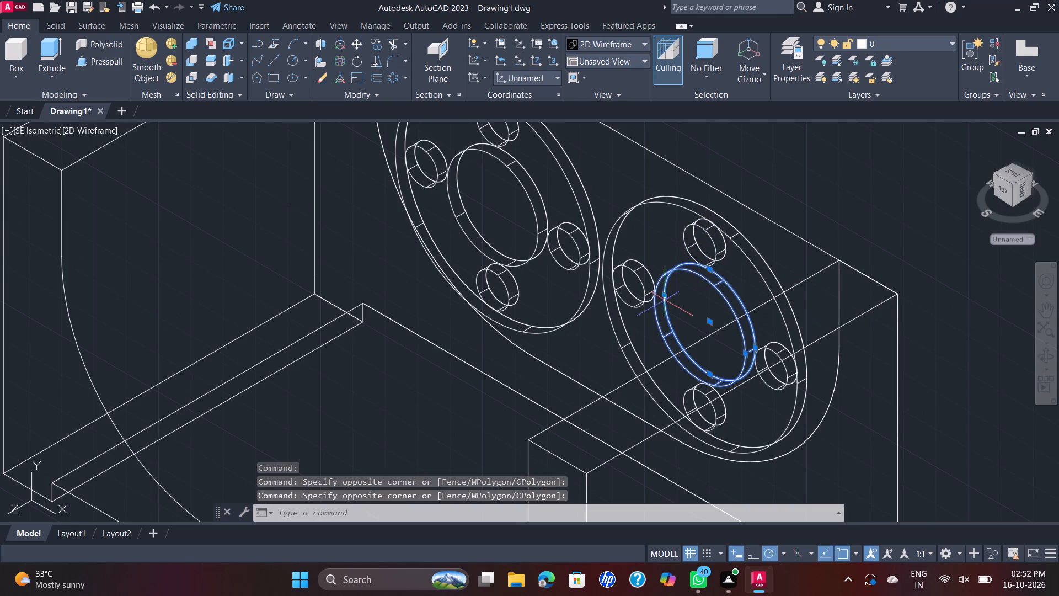
{"action": "left_click", "coordinate": [711, 261]}
{"action": "scroll", "coordinate": [699, 275], "scroll_direction": "down", "scroll_amount": 2}
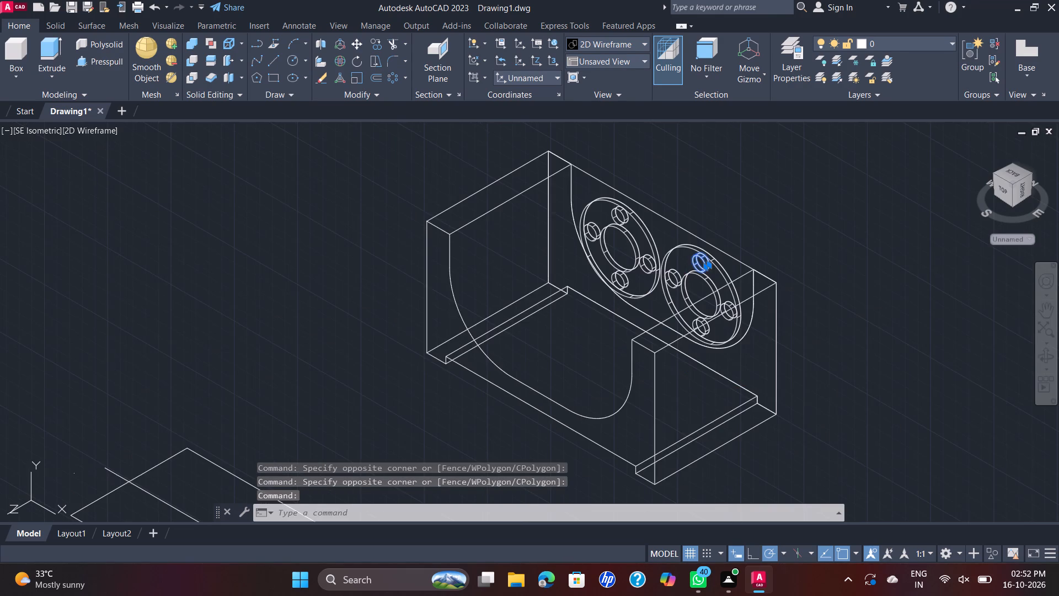
{"action": "scroll", "coordinate": [707, 275], "scroll_direction": "up", "scroll_amount": 1}
{"action": "scroll", "coordinate": [708, 275], "scroll_direction": "down", "scroll_amount": 1}
{"action": "key", "text": "Escape"}
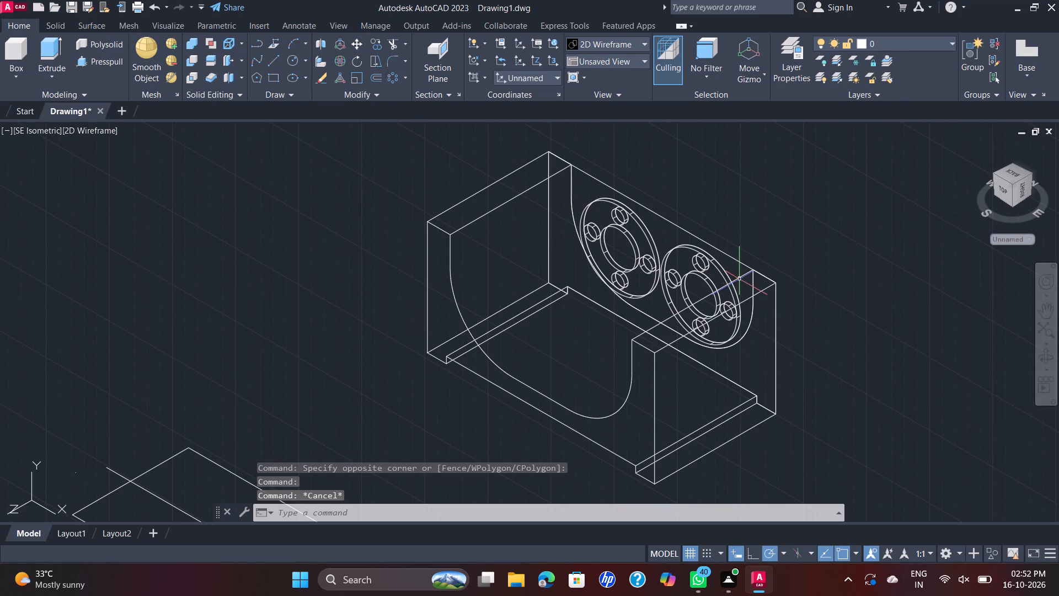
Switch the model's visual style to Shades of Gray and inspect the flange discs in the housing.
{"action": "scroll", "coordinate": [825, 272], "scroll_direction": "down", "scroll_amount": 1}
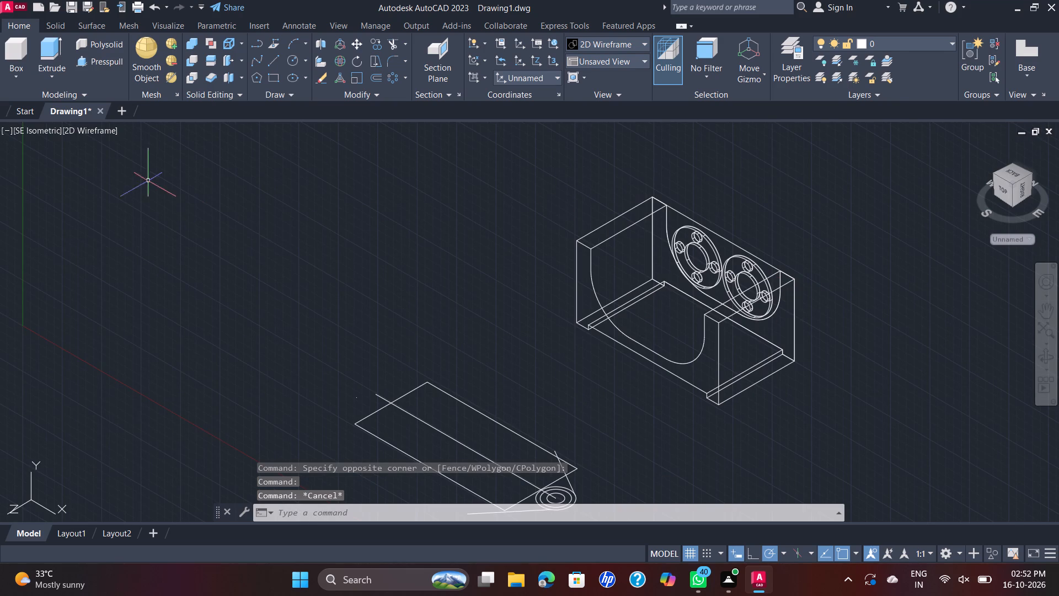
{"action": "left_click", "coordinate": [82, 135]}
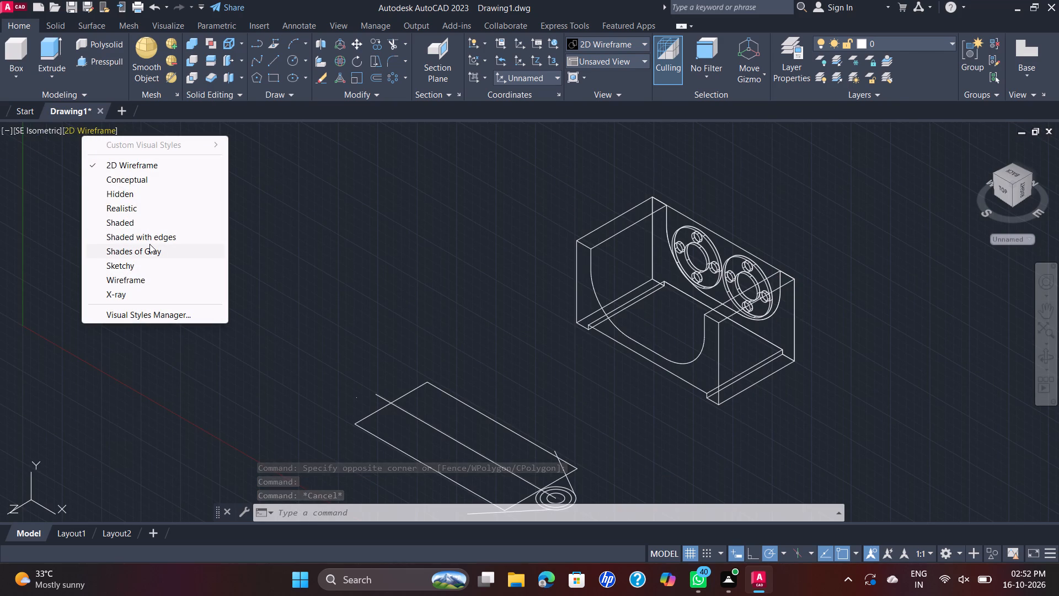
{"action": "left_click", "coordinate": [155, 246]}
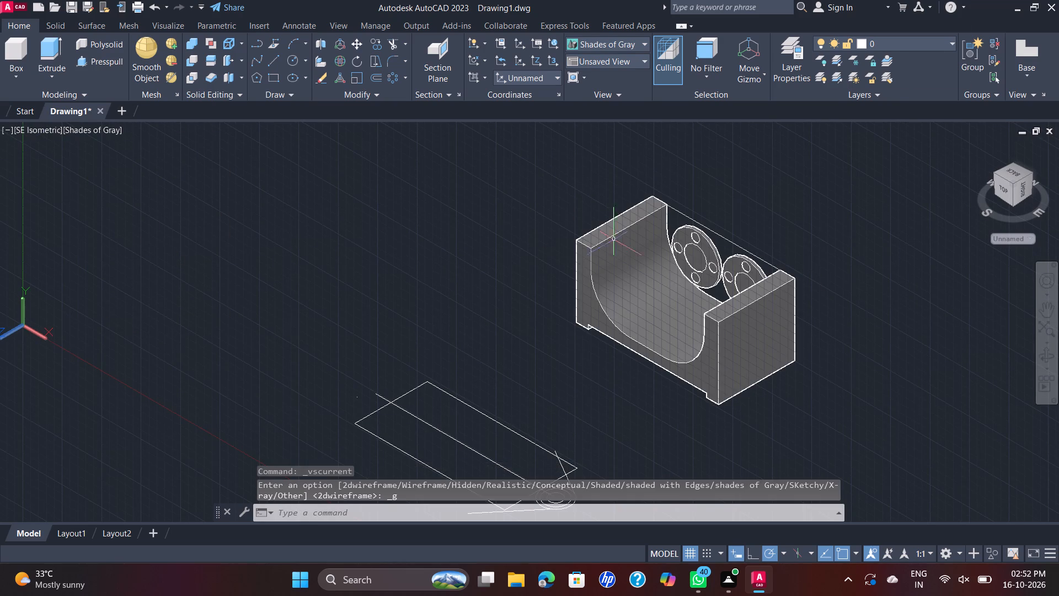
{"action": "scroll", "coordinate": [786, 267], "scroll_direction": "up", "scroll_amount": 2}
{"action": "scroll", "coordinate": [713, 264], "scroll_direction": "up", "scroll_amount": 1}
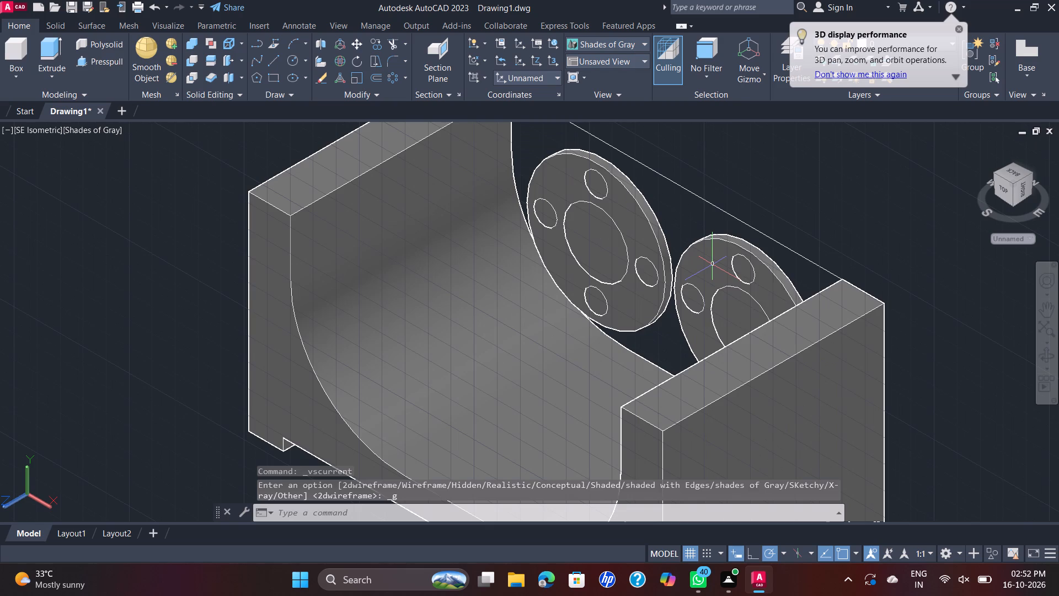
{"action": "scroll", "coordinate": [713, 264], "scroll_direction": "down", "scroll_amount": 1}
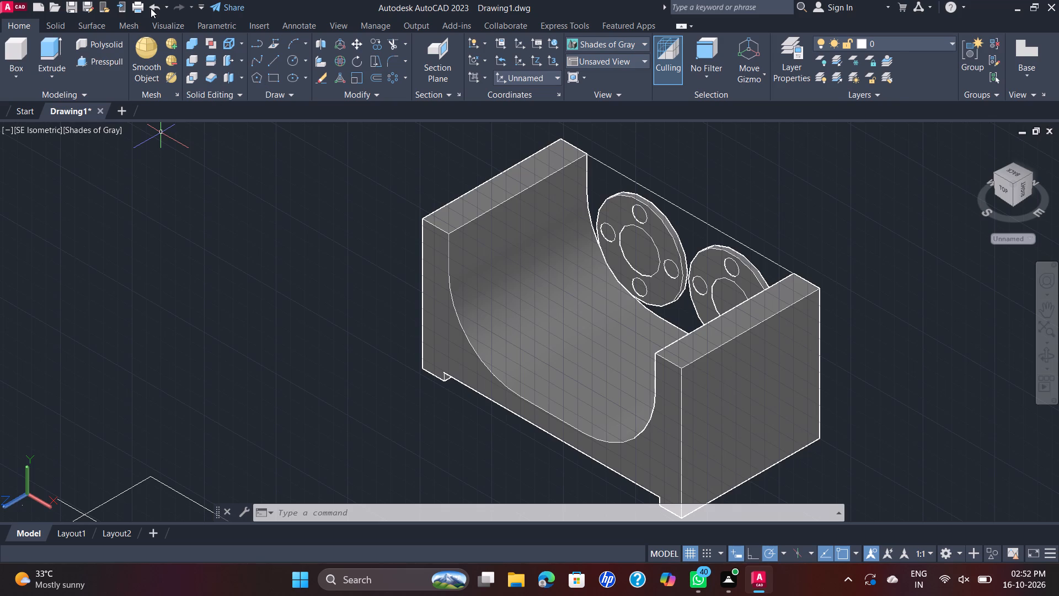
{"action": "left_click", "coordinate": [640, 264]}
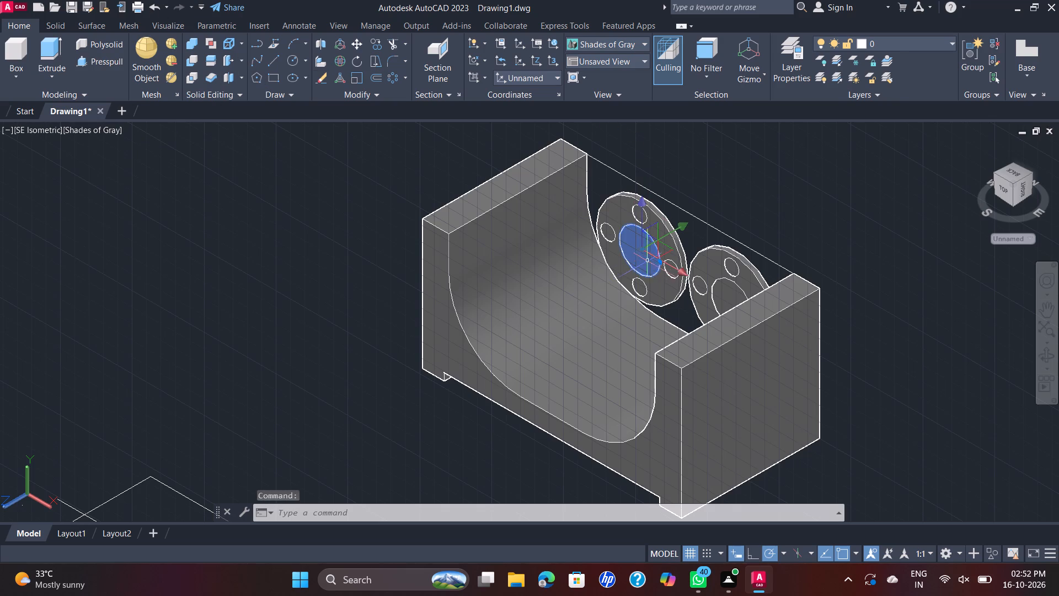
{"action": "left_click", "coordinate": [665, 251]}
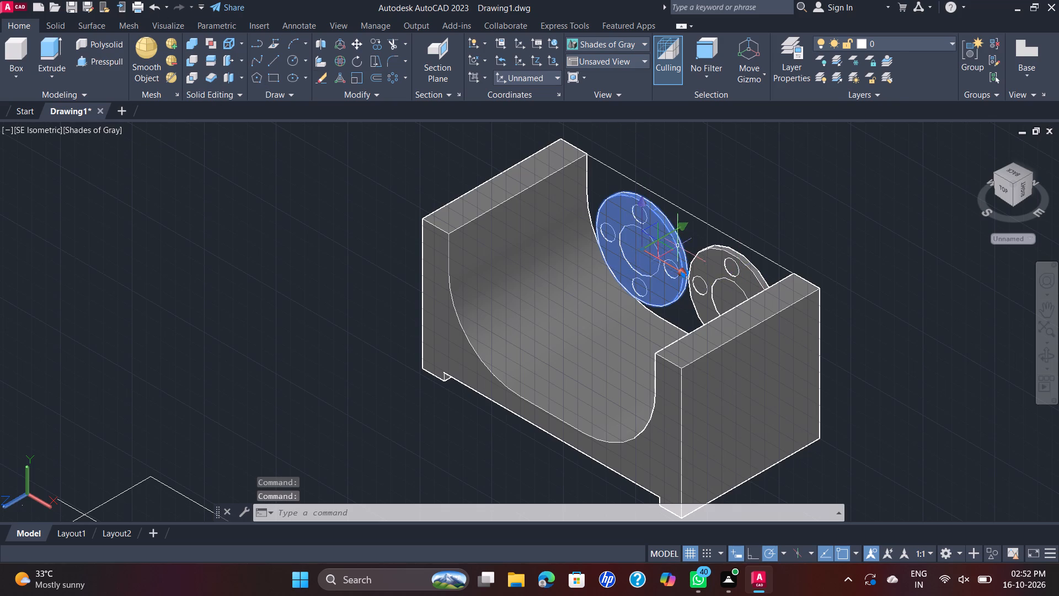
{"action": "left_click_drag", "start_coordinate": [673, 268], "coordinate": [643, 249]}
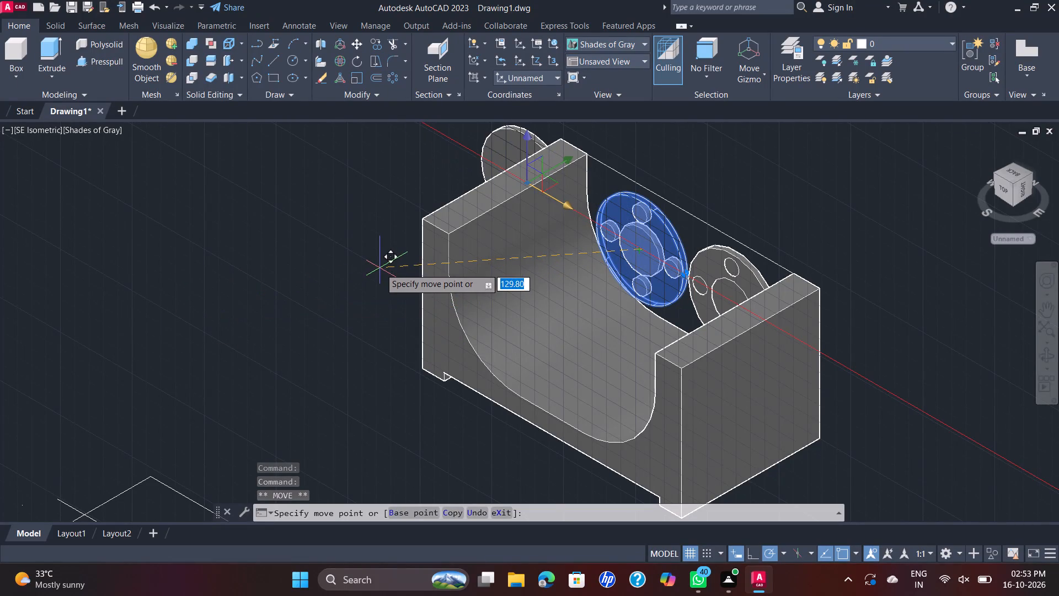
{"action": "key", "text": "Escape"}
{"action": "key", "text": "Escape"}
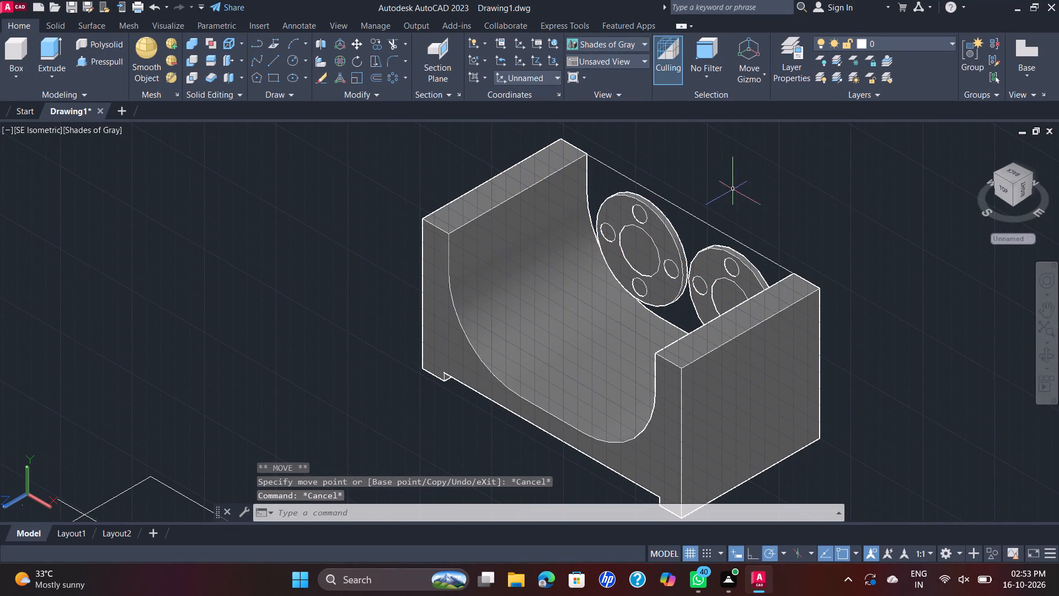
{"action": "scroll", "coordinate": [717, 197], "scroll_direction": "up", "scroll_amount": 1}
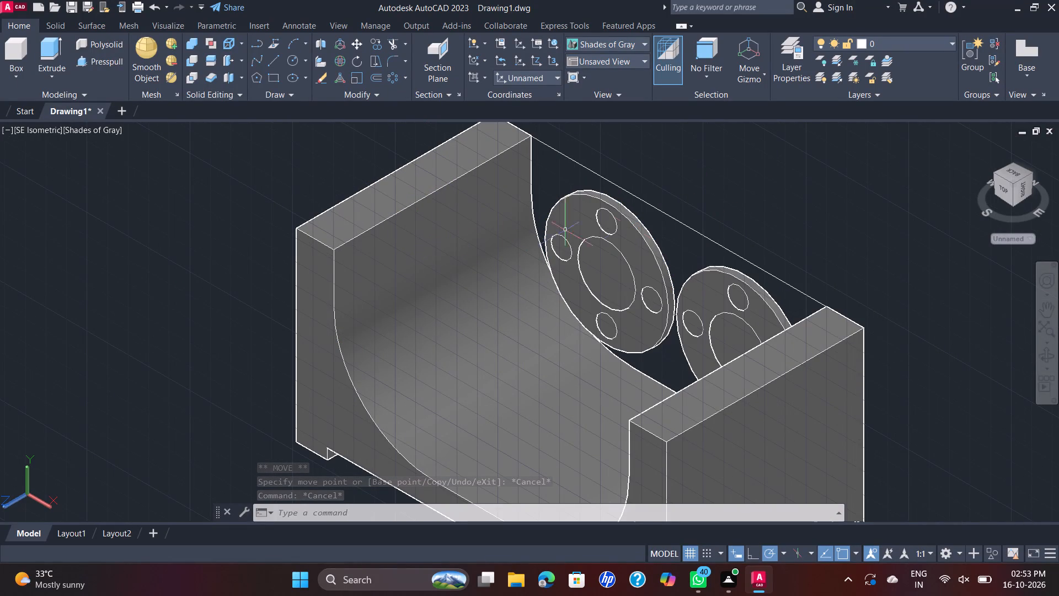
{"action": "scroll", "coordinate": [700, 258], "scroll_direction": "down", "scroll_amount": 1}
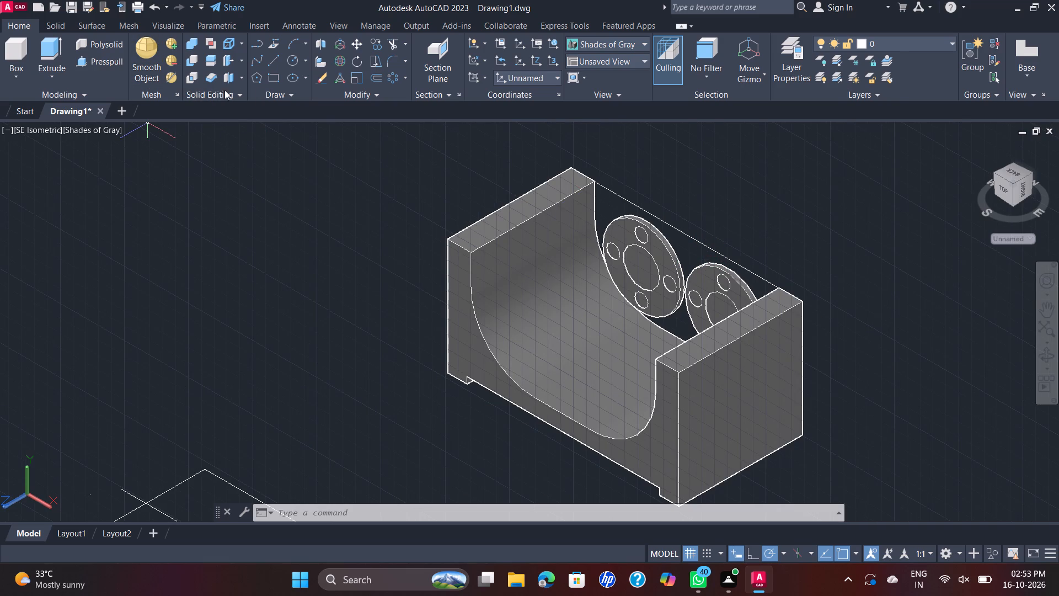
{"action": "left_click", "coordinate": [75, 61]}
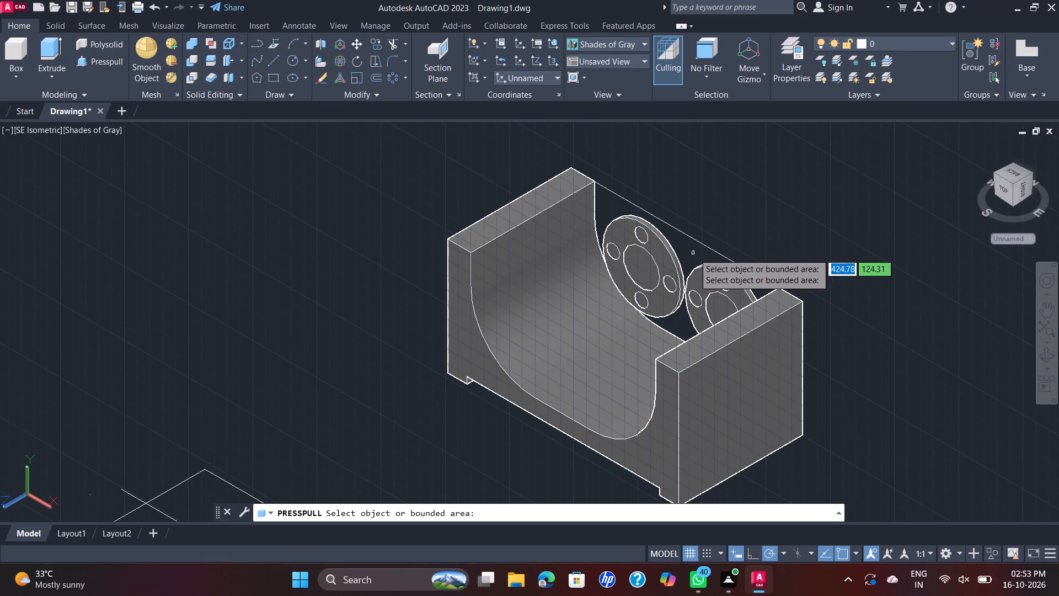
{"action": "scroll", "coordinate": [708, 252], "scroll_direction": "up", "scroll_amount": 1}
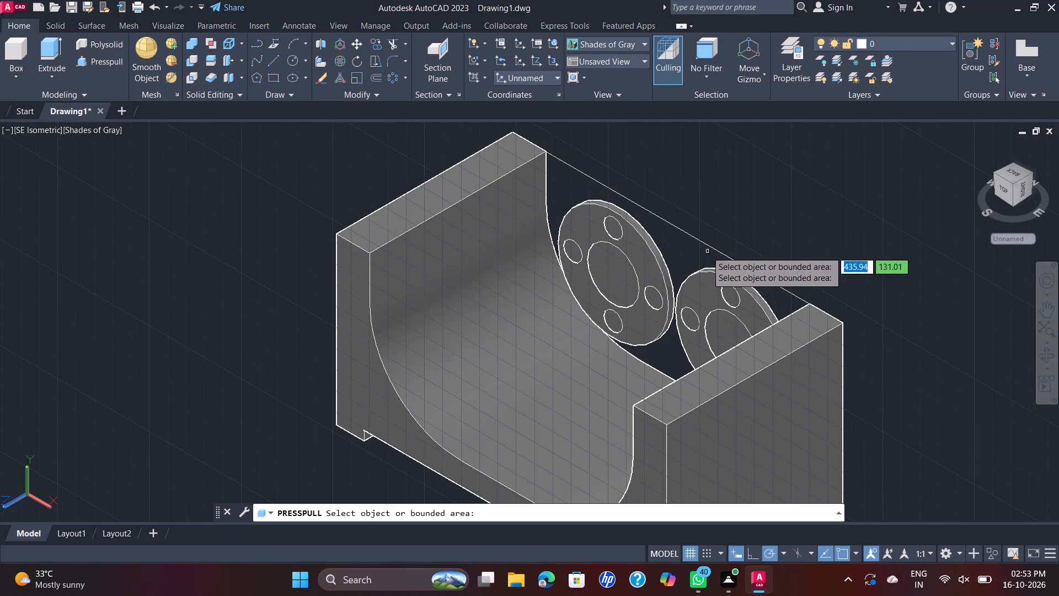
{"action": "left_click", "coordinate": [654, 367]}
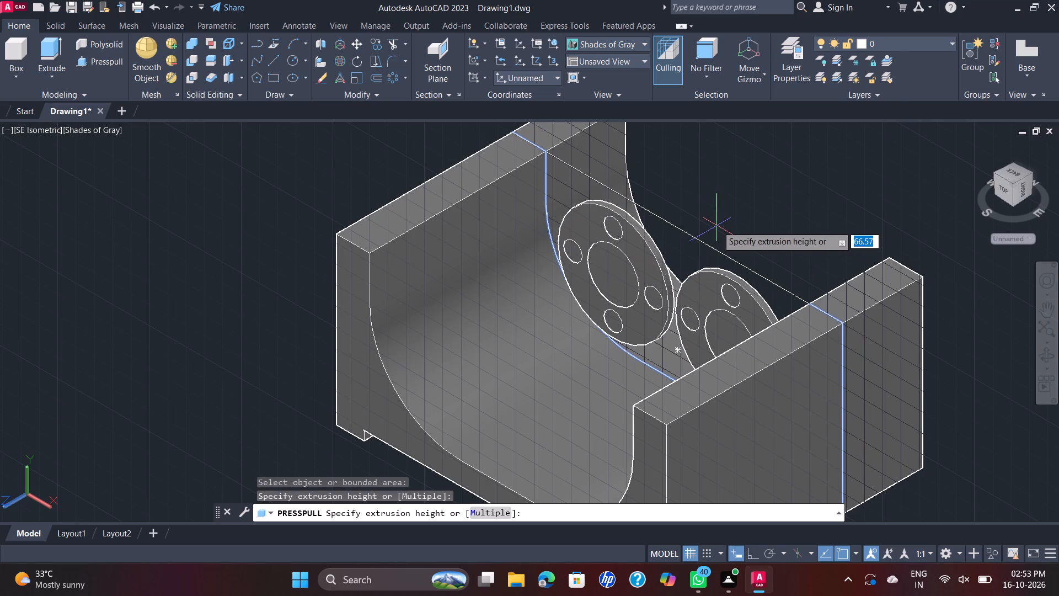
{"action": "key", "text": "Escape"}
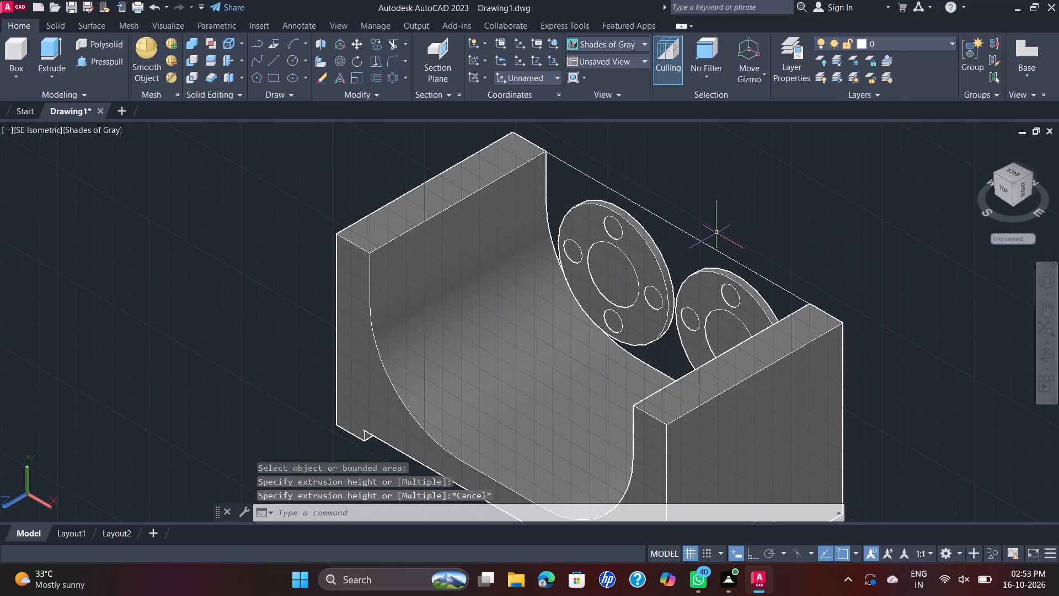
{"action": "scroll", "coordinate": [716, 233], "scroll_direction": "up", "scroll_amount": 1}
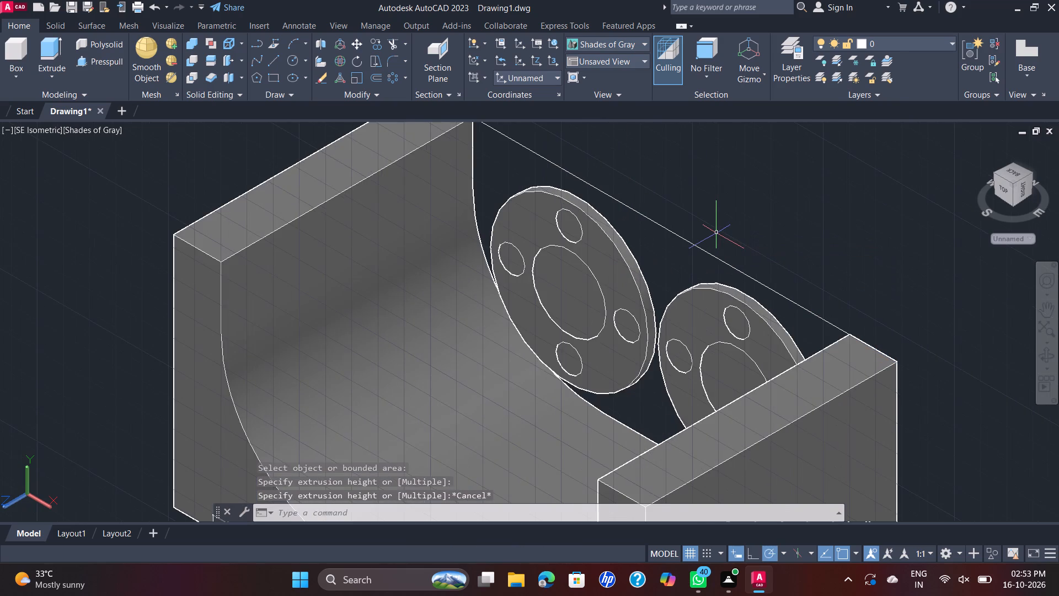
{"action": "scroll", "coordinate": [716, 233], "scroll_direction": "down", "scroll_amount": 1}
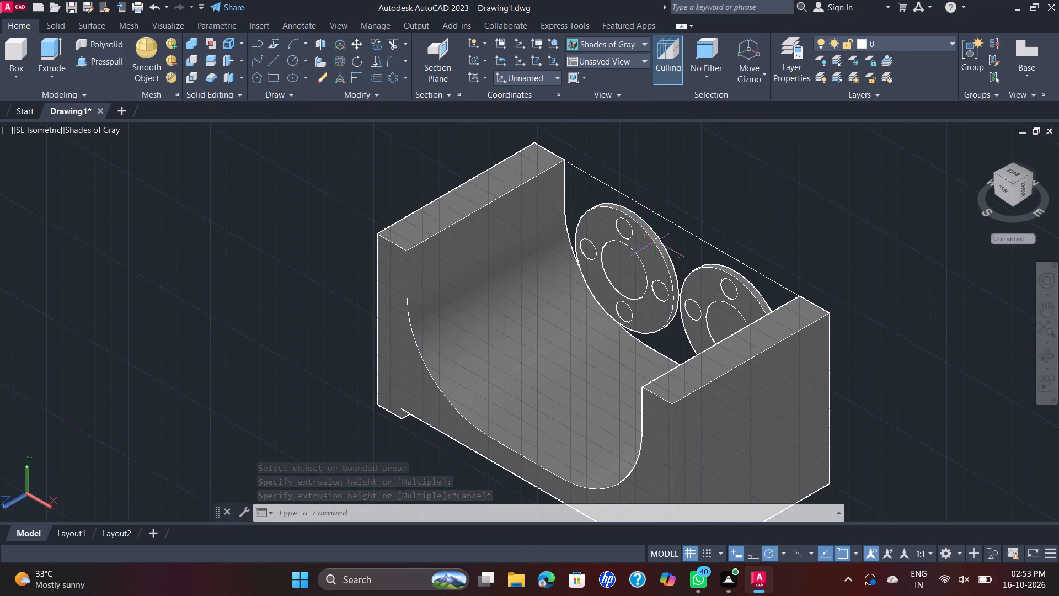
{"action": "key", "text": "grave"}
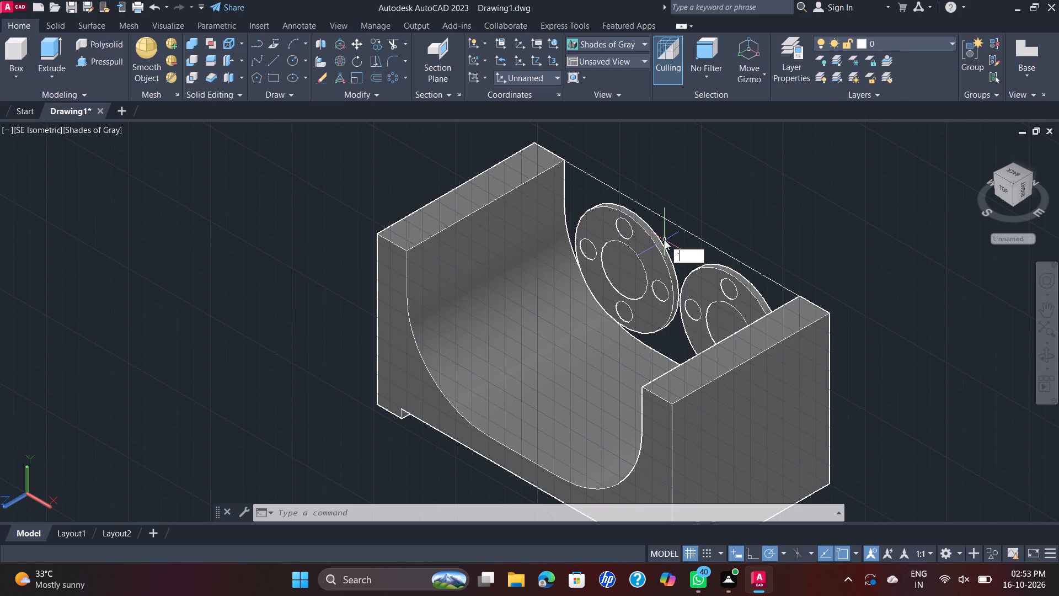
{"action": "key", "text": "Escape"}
Examine the two flange discs one at a time as separate solids in the shaded model.
{"action": "scroll", "coordinate": [564, 168], "scroll_direction": "up", "scroll_amount": 1}
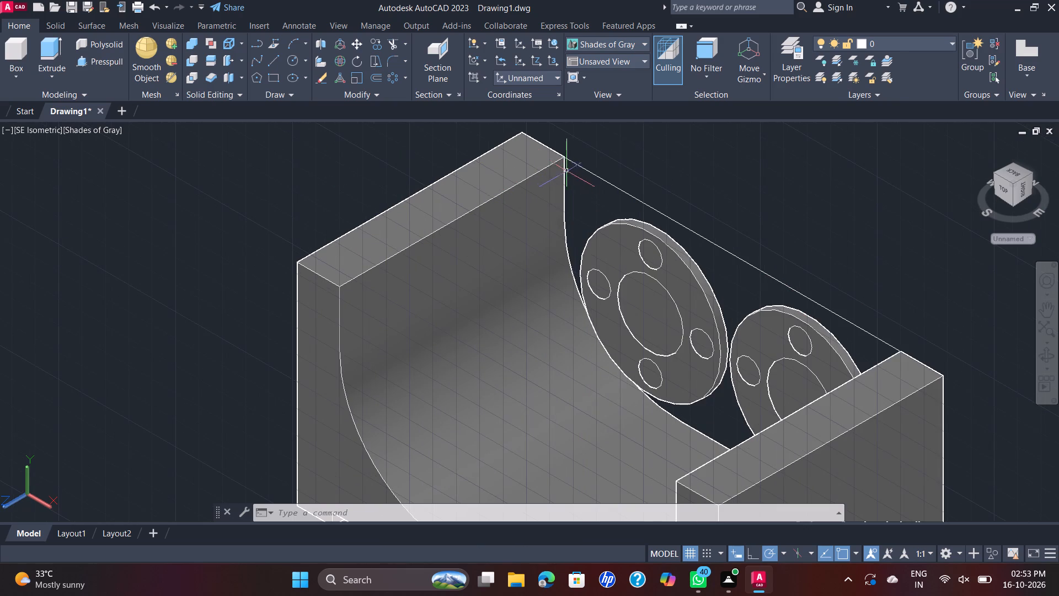
{"action": "left_click", "coordinate": [669, 272]}
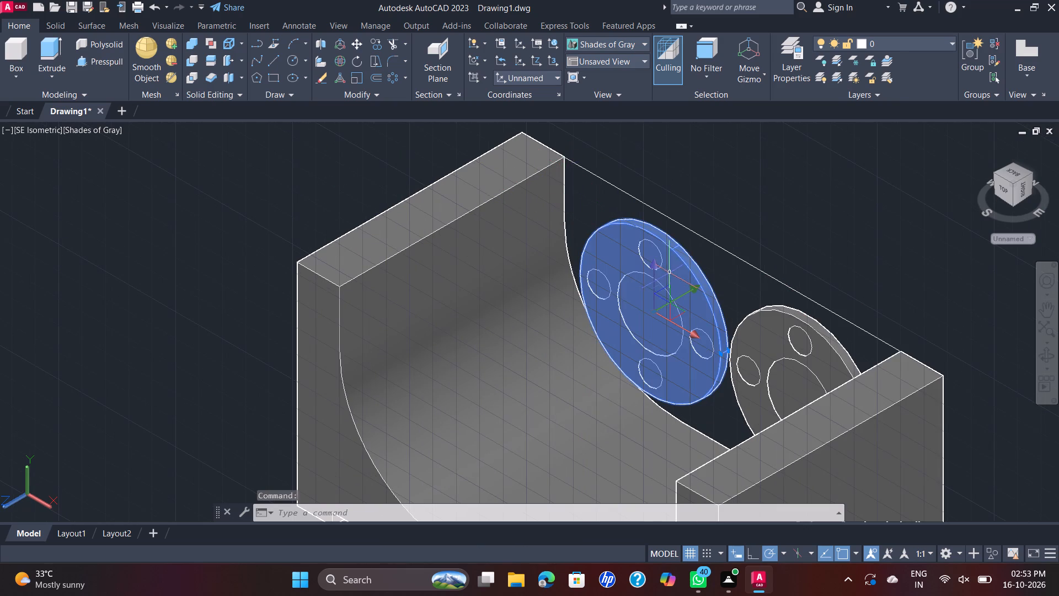
{"action": "left_click", "coordinate": [783, 337]}
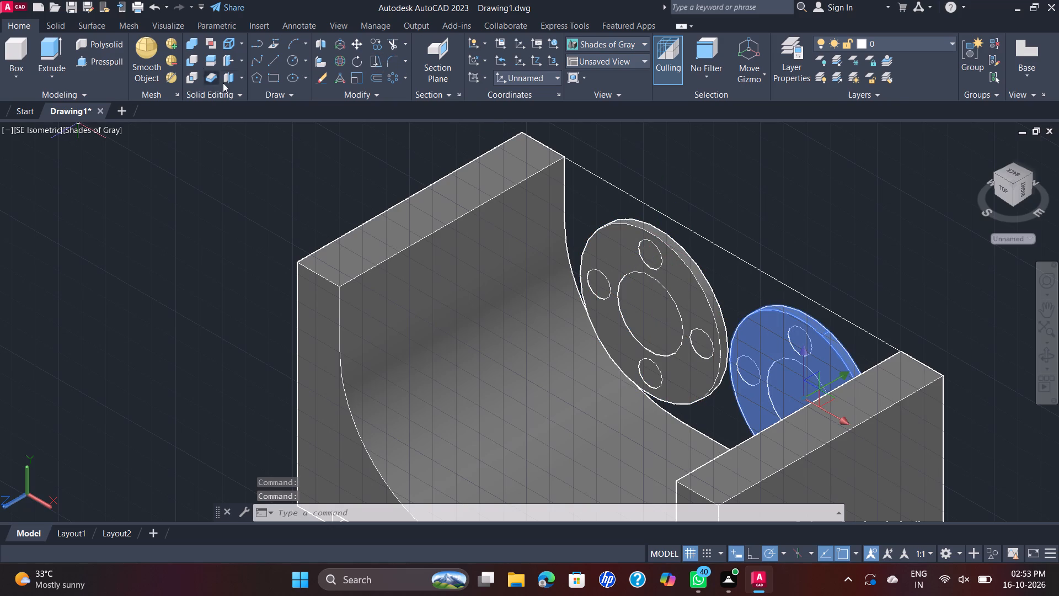
{"action": "scroll", "coordinate": [433, 110], "scroll_direction": "down", "scroll_amount": 1}
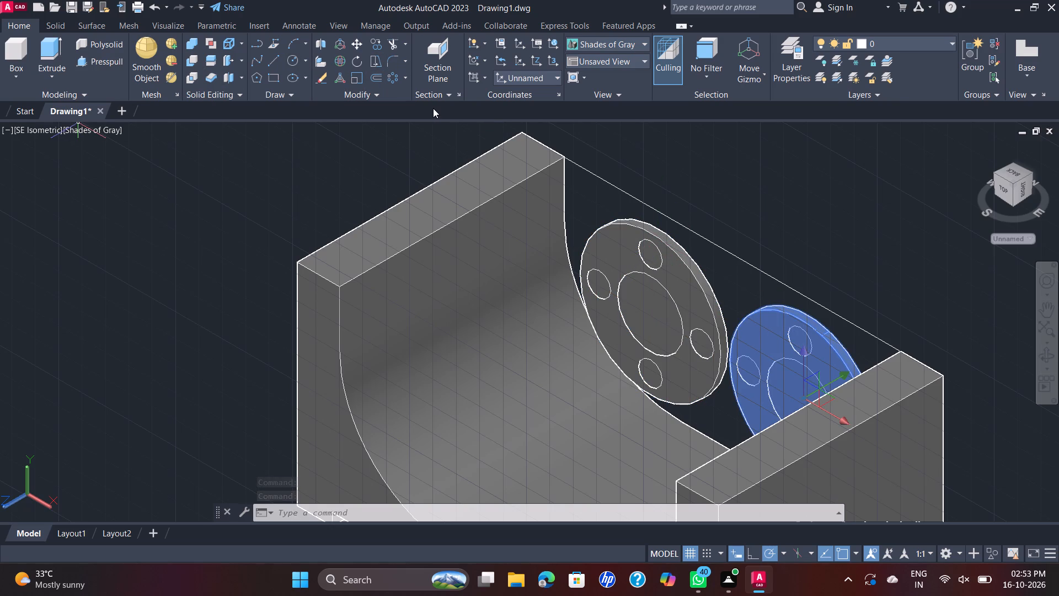
{"action": "scroll", "coordinate": [433, 108], "scroll_direction": "down", "scroll_amount": 2}
{"action": "scroll", "coordinate": [467, 137], "scroll_direction": "down", "scroll_amount": 1}
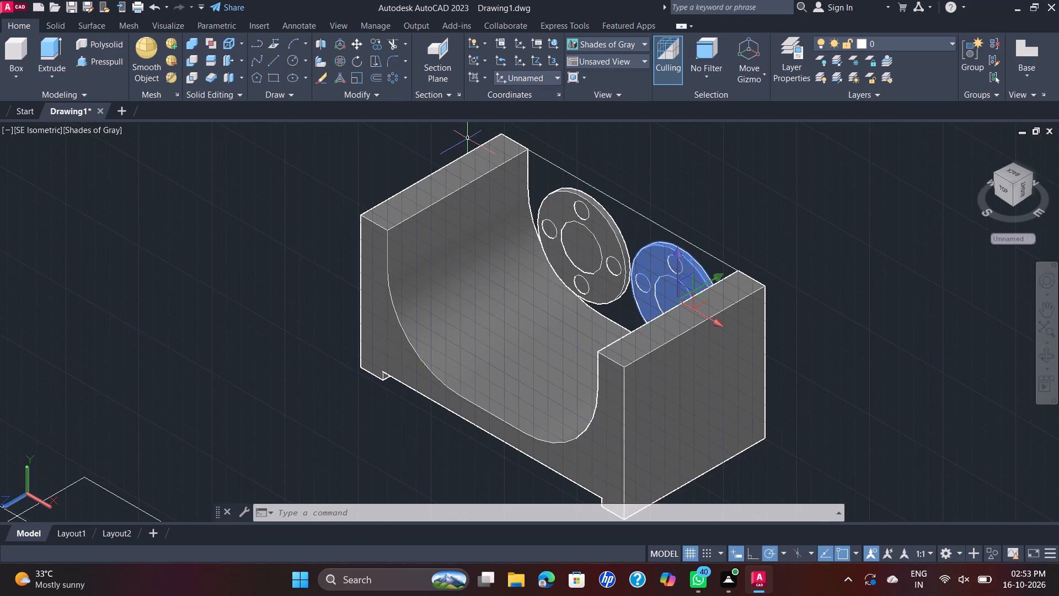
{"action": "key", "text": "Escape"}
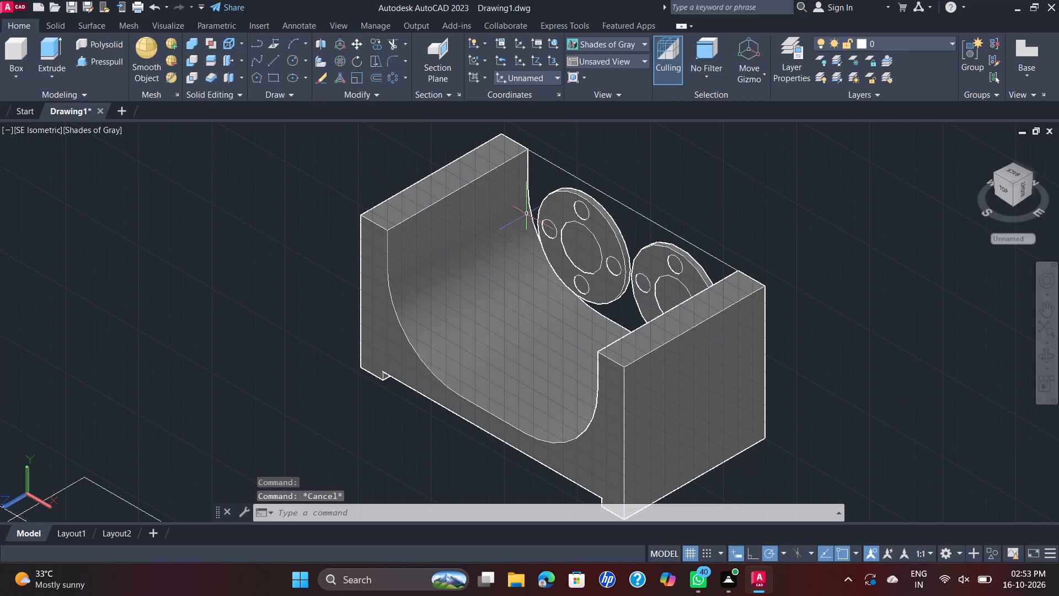
Undo the shading, flange discs, 60 mm circles and housing extrusion, back to the flat housing profile with its bore and bolt-hole circles.
{"action": "key", "text": "ctrl+z"}
{"action": "key", "text": "ctrl+z"}
{"action": "key", "text": "ctrl+z"}
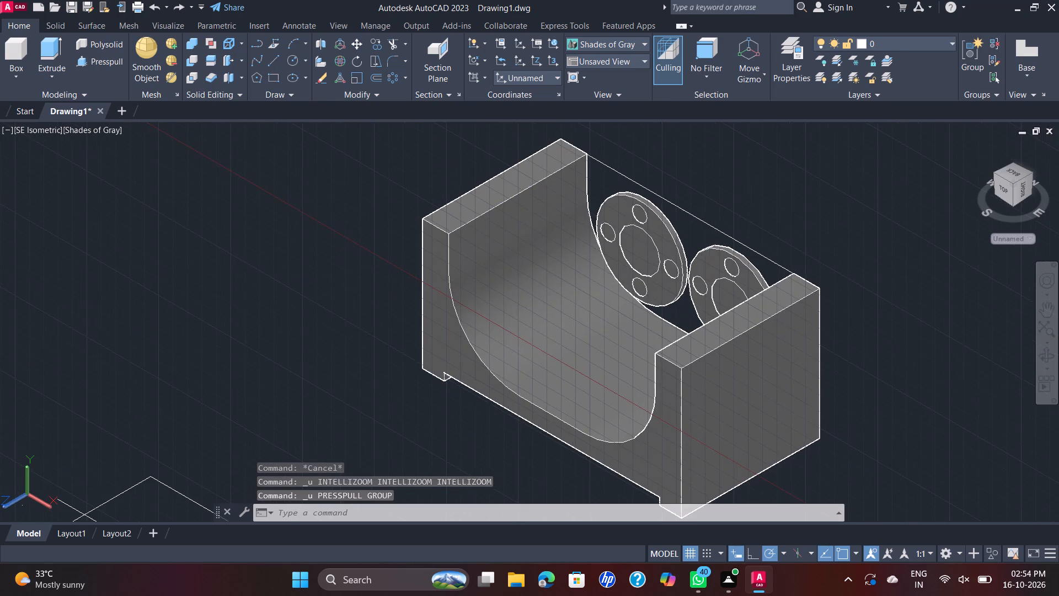
{"action": "key", "text": "ctrl+z"}
{"action": "key", "text": "ctrl+z"}
{"action": "key", "text": "ctrl+z"}
{"action": "key", "text": "ctrl+z"}
{"action": "key", "text": "ctrl+z"}
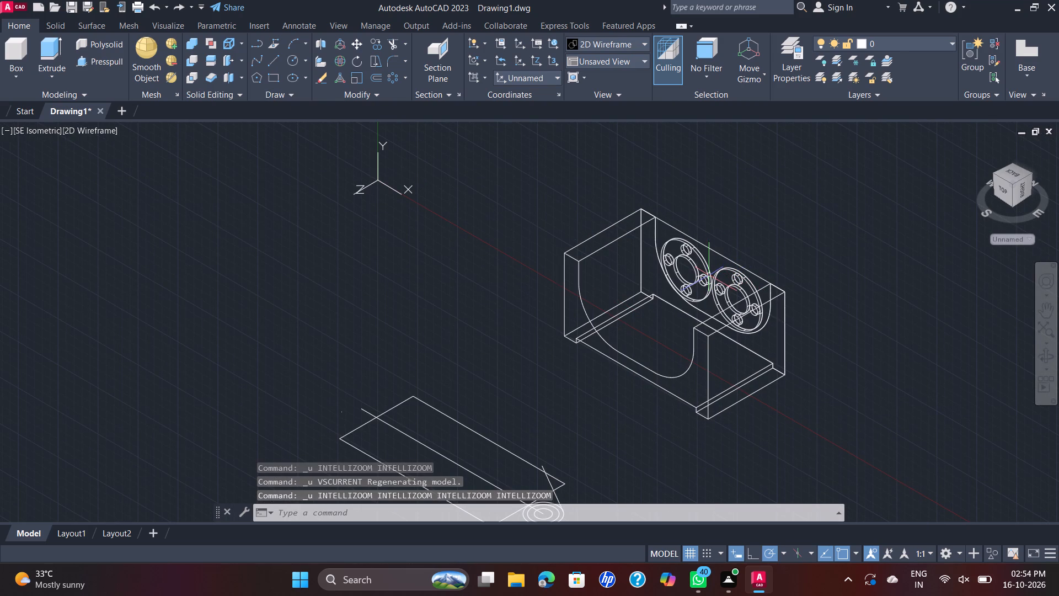
{"action": "key", "text": "ctrl+z"}
{"action": "key", "text": "ctrl+z"}
{"action": "key", "text": "ctrl+z"}
{"action": "key", "text": "ctrl+z"}
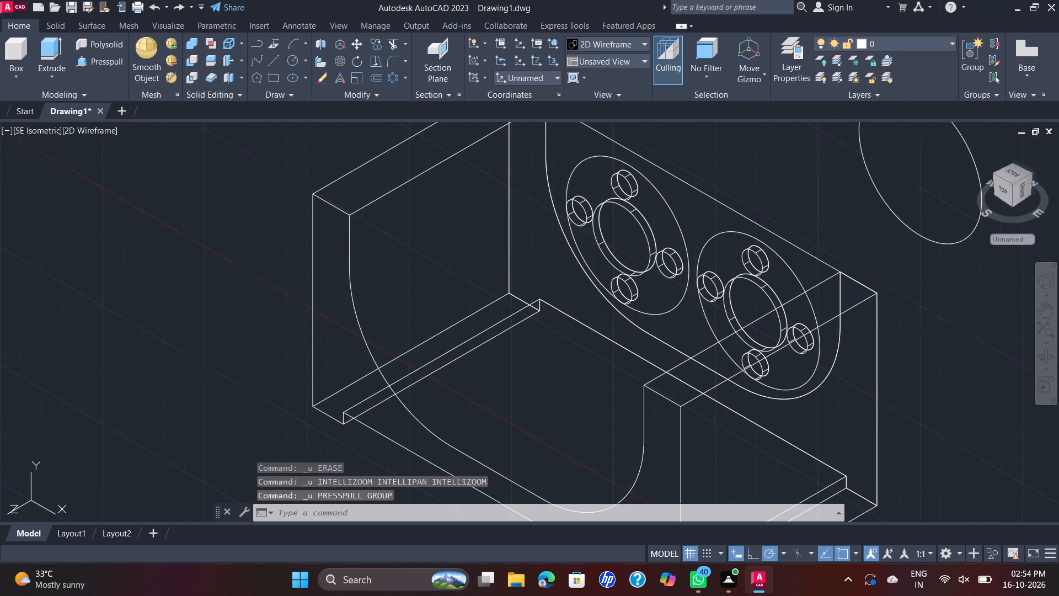
{"action": "key", "text": "ctrl+z"}
{"action": "key", "text": "ctrl+z"}
{"action": "key", "text": "ctrl+z"}
{"action": "key", "text": "ctrl+z"}
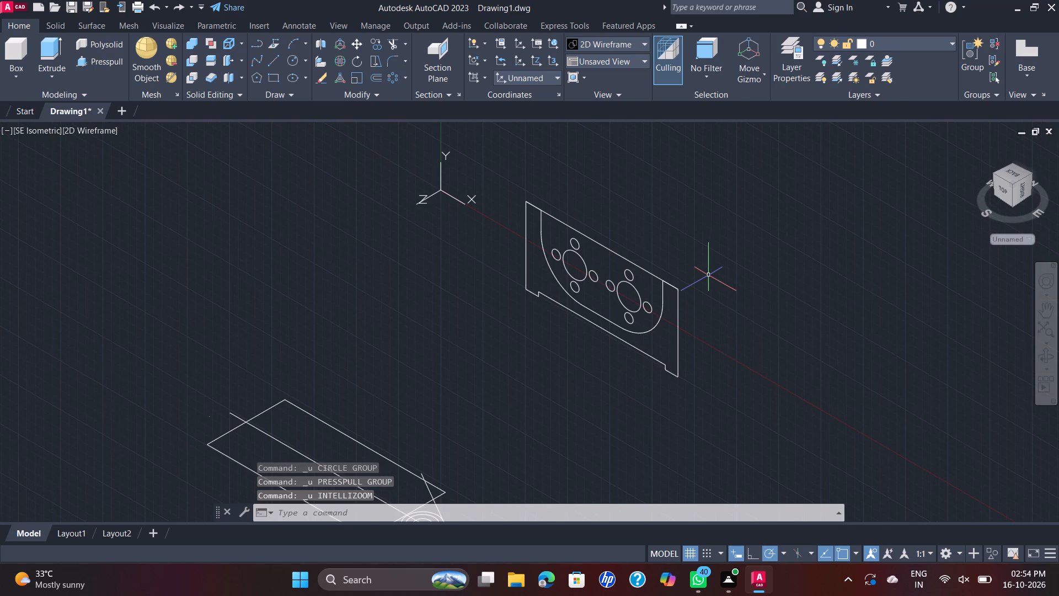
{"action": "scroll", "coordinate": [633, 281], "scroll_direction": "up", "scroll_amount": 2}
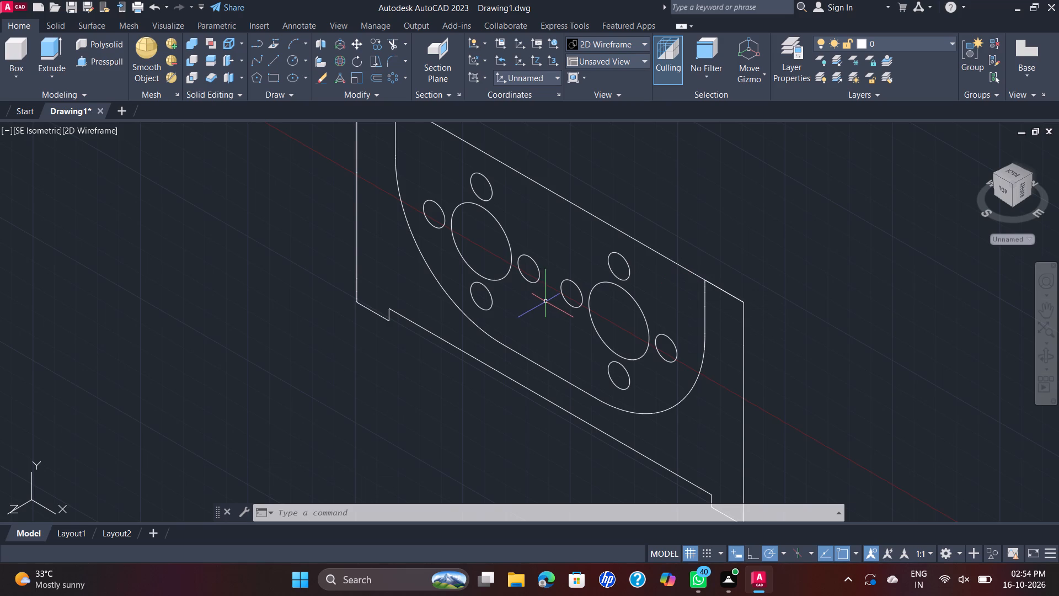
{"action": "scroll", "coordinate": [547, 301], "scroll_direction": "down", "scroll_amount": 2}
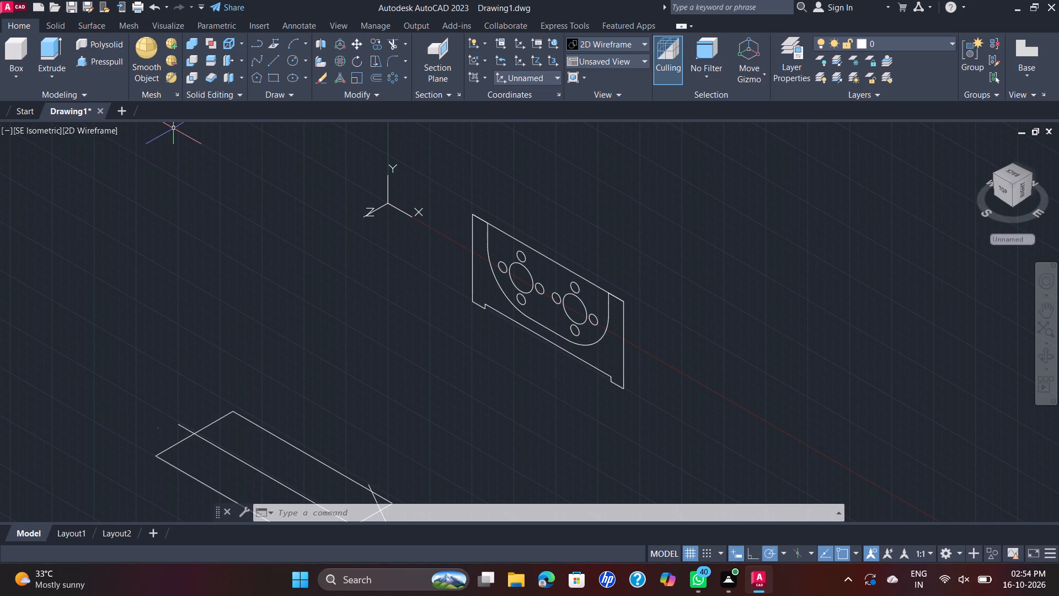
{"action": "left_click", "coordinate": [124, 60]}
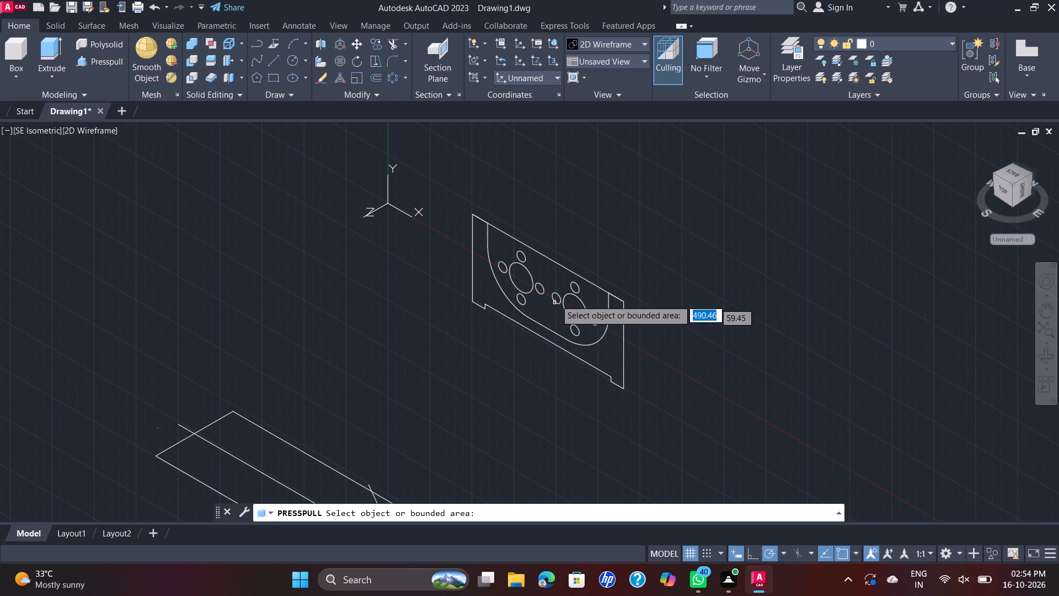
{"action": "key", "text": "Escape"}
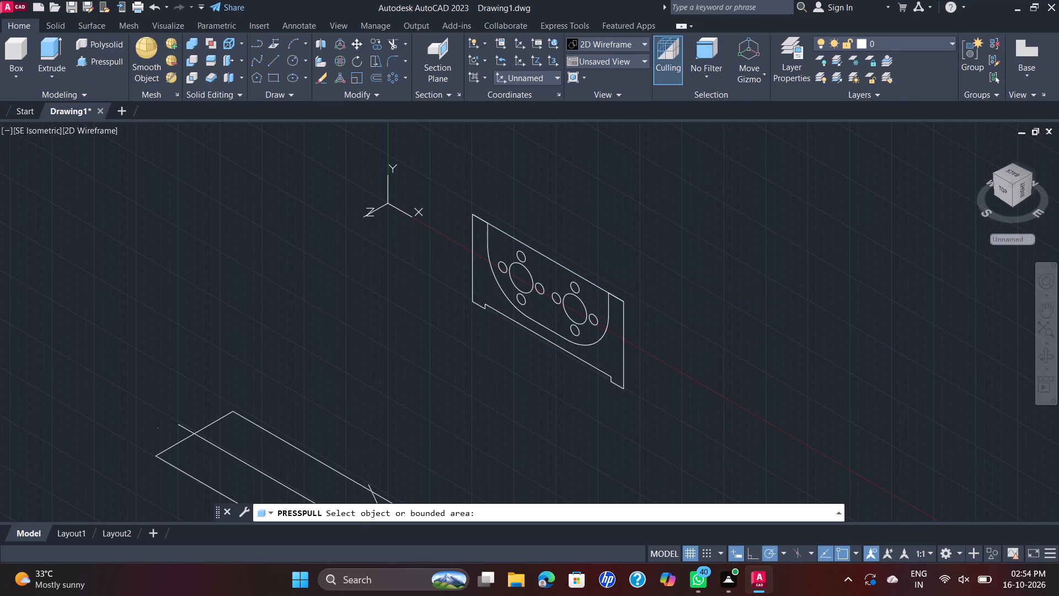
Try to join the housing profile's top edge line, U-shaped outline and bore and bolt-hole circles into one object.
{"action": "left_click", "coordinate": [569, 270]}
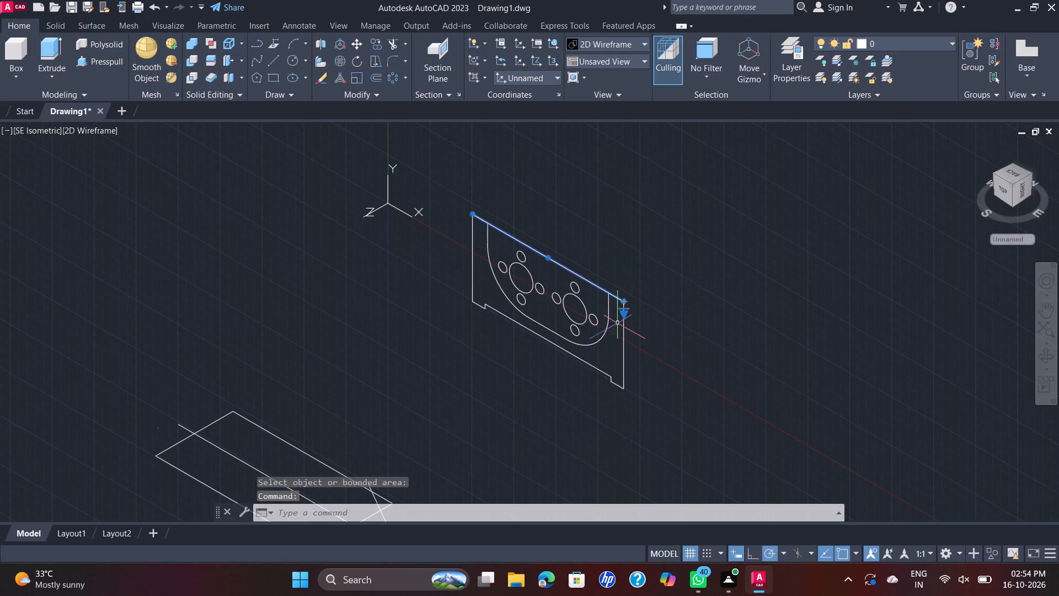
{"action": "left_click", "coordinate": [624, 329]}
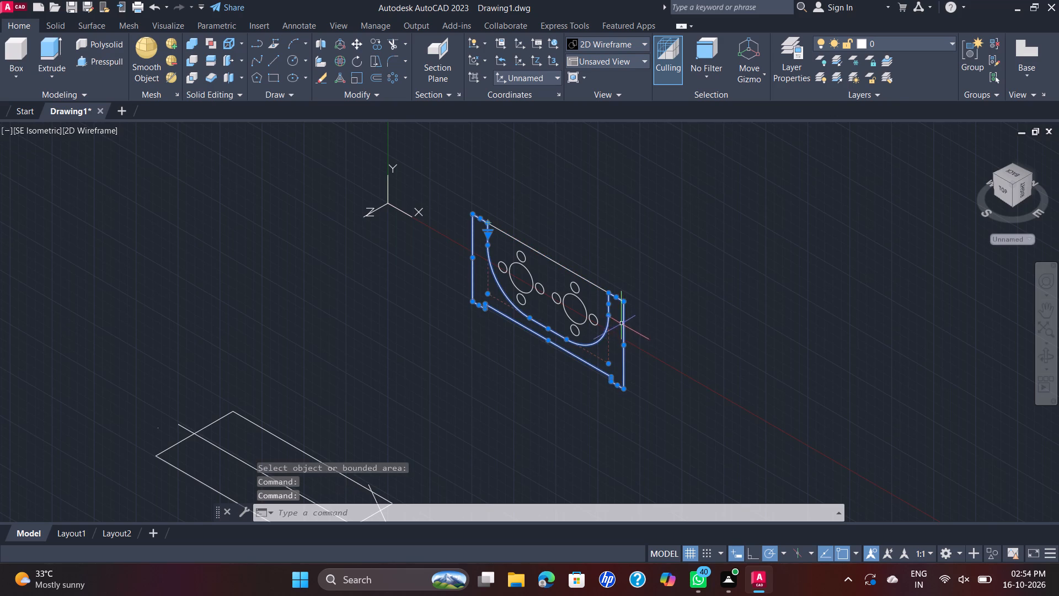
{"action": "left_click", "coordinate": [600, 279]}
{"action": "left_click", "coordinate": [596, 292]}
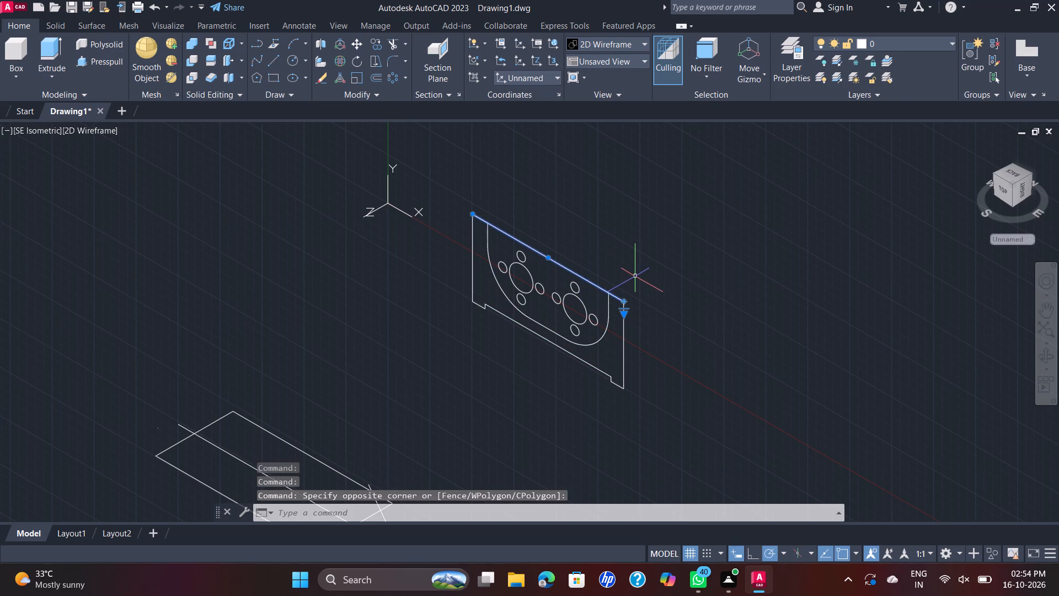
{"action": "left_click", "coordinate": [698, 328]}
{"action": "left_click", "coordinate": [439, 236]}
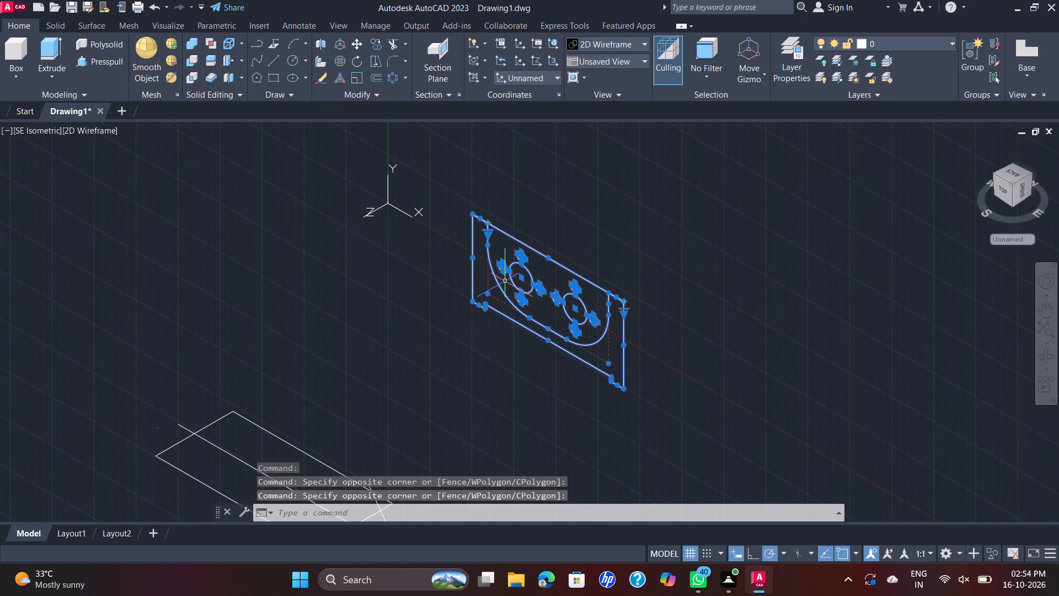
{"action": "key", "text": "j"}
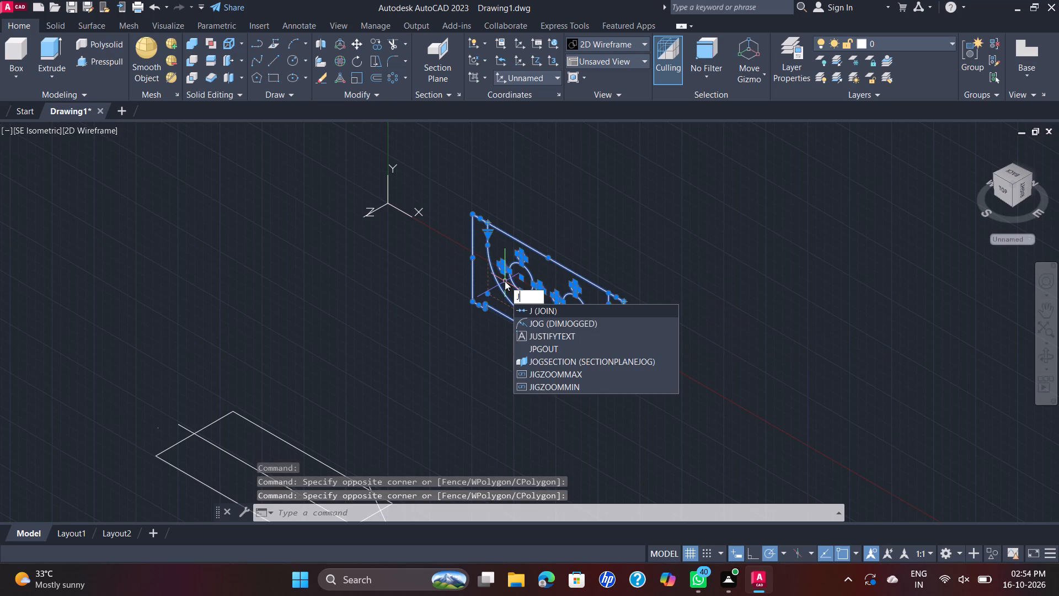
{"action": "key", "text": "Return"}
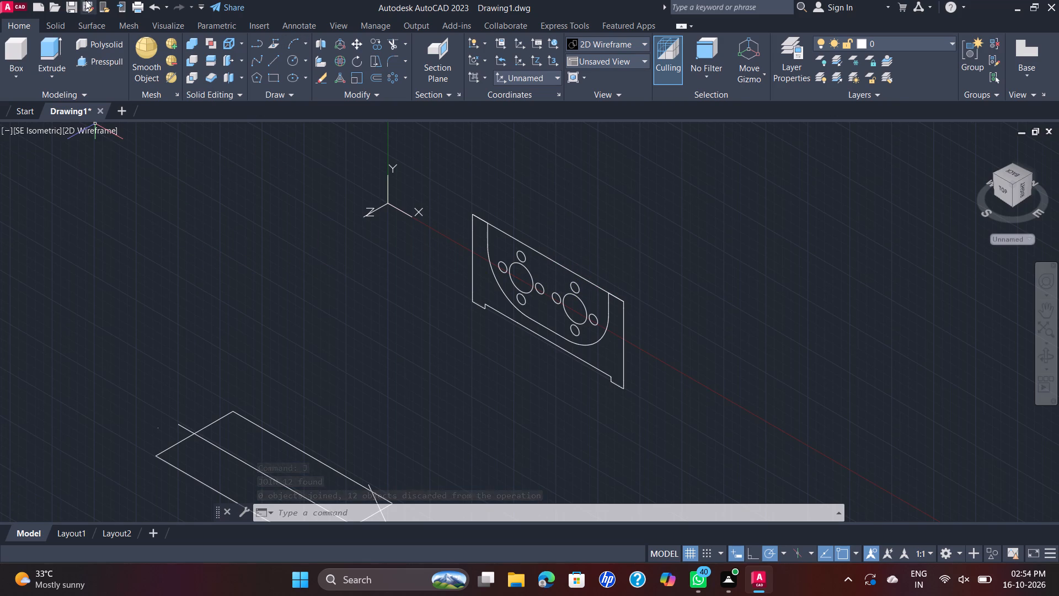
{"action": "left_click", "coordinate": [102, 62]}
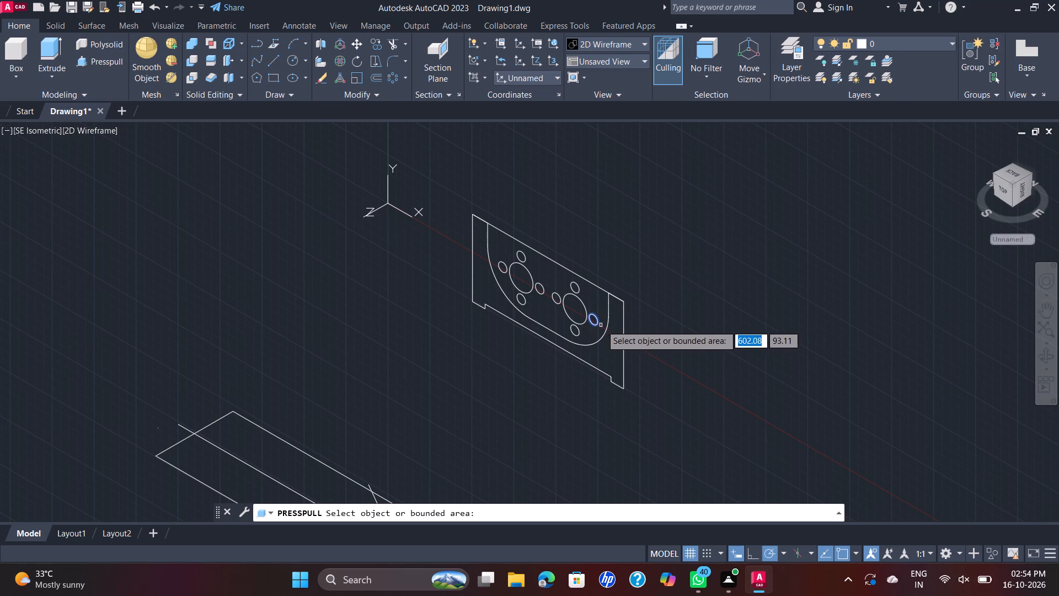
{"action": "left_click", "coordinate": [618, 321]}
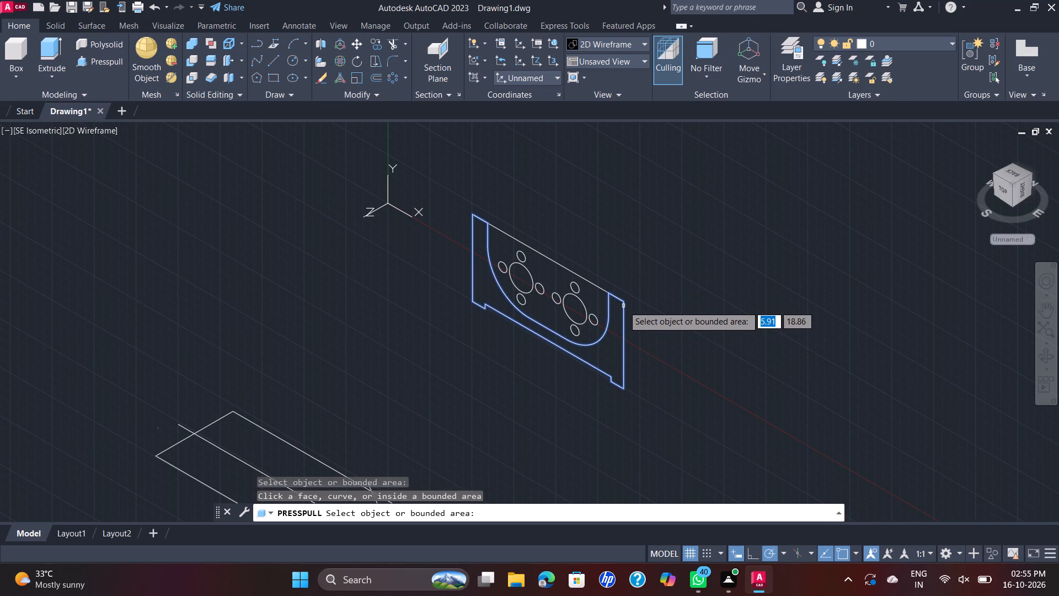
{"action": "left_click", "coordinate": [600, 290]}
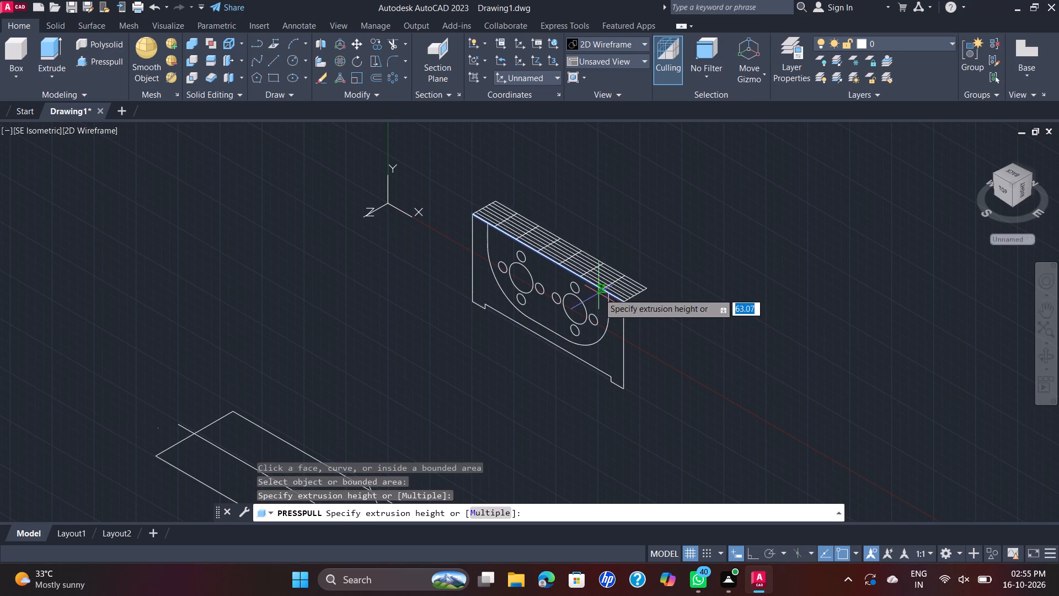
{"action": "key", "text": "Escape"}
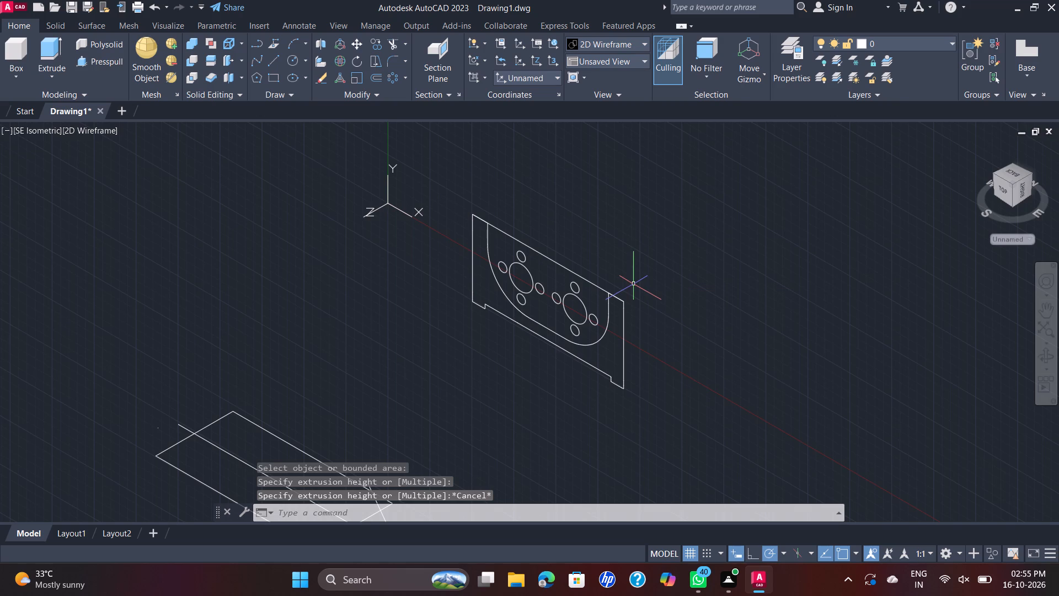
Examine the flat housing profile, checking its top edge line against the U-shaped outline and hole circles.
{"action": "scroll", "coordinate": [633, 286], "scroll_direction": "up", "scroll_amount": 2}
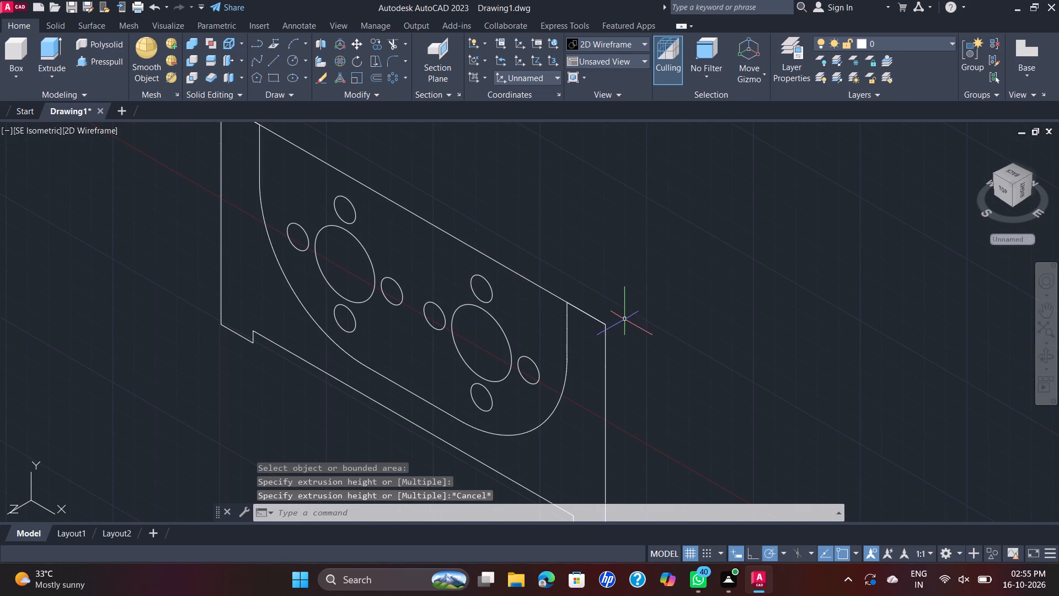
{"action": "scroll", "coordinate": [641, 334], "scroll_direction": "up", "scroll_amount": 1}
{"action": "scroll", "coordinate": [598, 283], "scroll_direction": "down", "scroll_amount": 2}
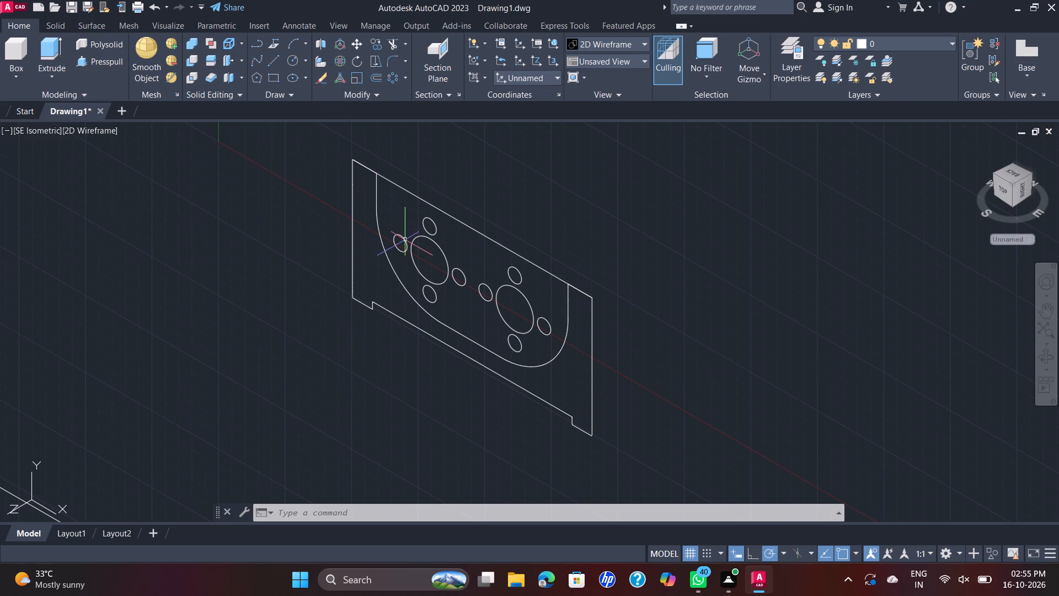
{"action": "scroll", "coordinate": [420, 223], "scroll_direction": "up", "scroll_amount": 1}
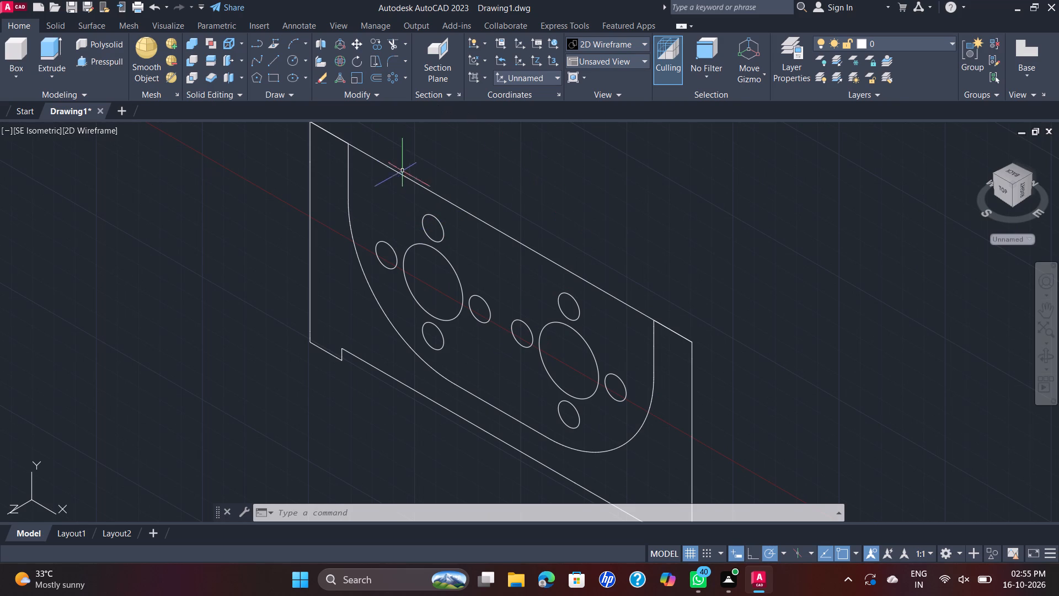
{"action": "left_click", "coordinate": [415, 183]}
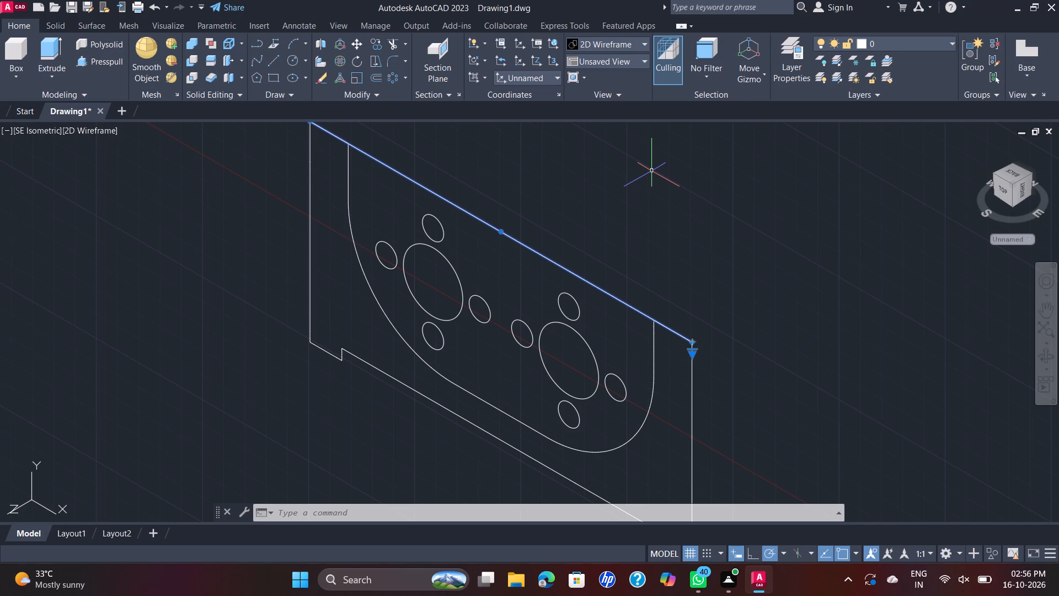
{"action": "scroll", "coordinate": [733, 313], "scroll_direction": "down", "scroll_amount": 1}
{"action": "key", "text": "Escape"}
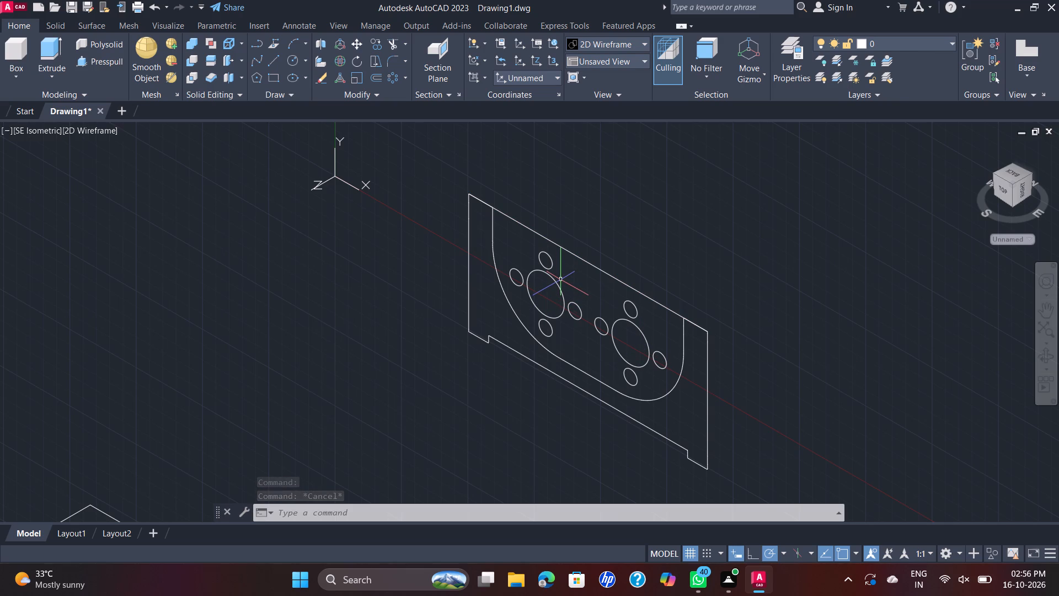
{"action": "scroll", "coordinate": [560, 279], "scroll_direction": "down", "scroll_amount": 3}
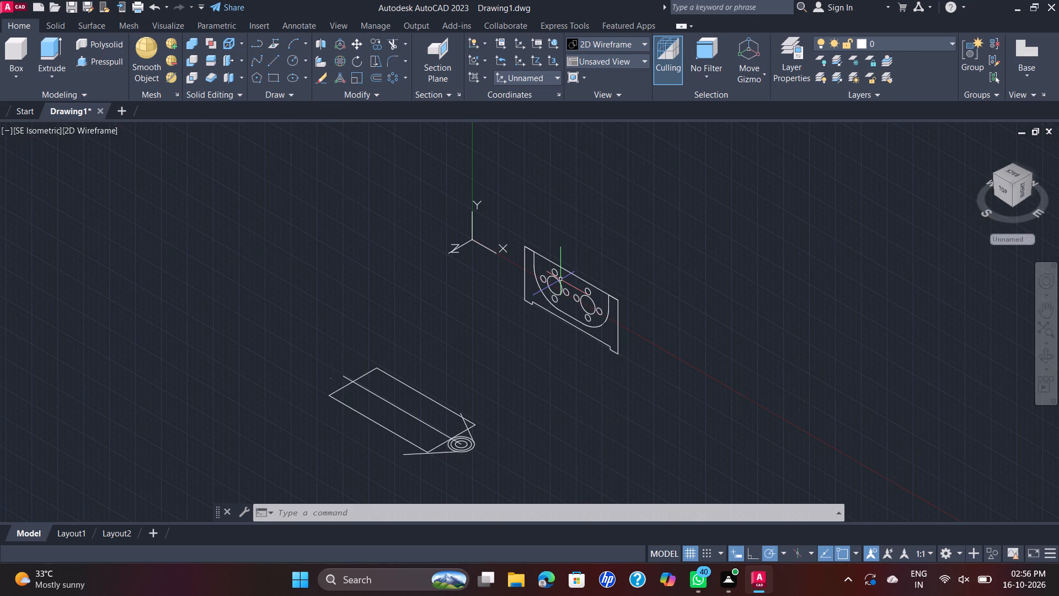
{"action": "scroll", "coordinate": [560, 279], "scroll_direction": "up", "scroll_amount": 2}
{"action": "scroll", "coordinate": [605, 270], "scroll_direction": "up", "scroll_amount": 1}
{"action": "middle_click_drag", "start_coordinate": [605, 270], "coordinate": [559, 278]}
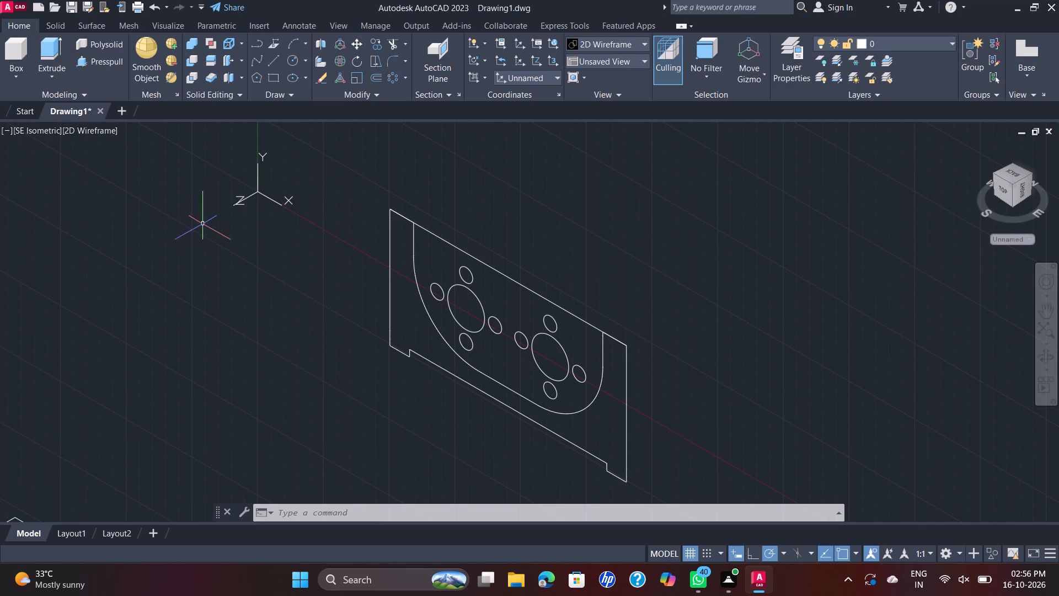
Draw a 96 mm line from the housing profile's lower right corner, perpendicular to the profile along the negative Z direction.
{"action": "scroll", "coordinate": [208, 223], "scroll_direction": "down", "scroll_amount": 1}
{"action": "middle_click_drag", "start_coordinate": [212, 225], "coordinate": [220, 207]}
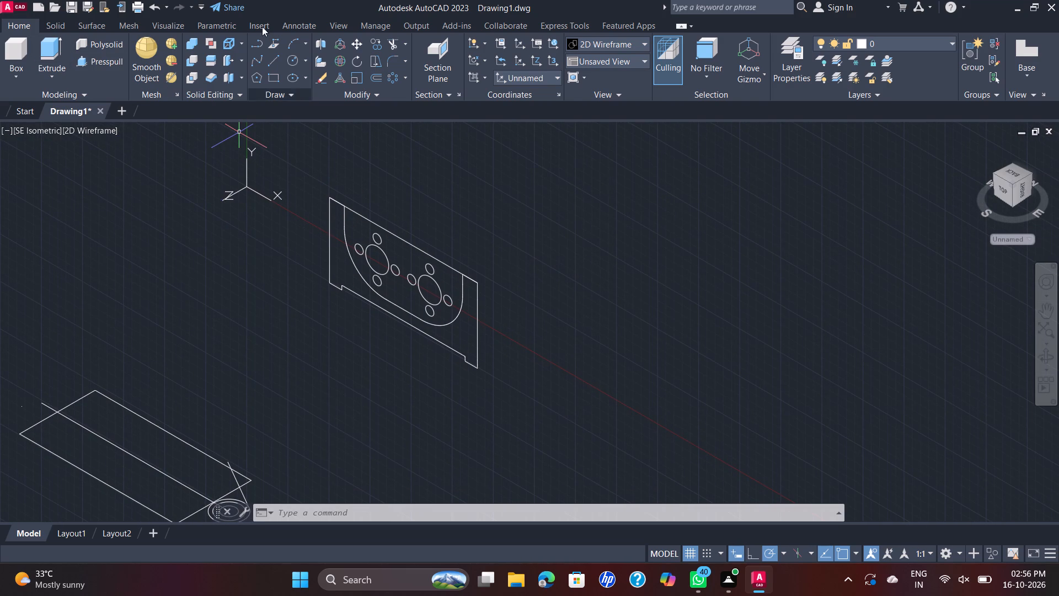
{"action": "left_click", "coordinate": [275, 67]}
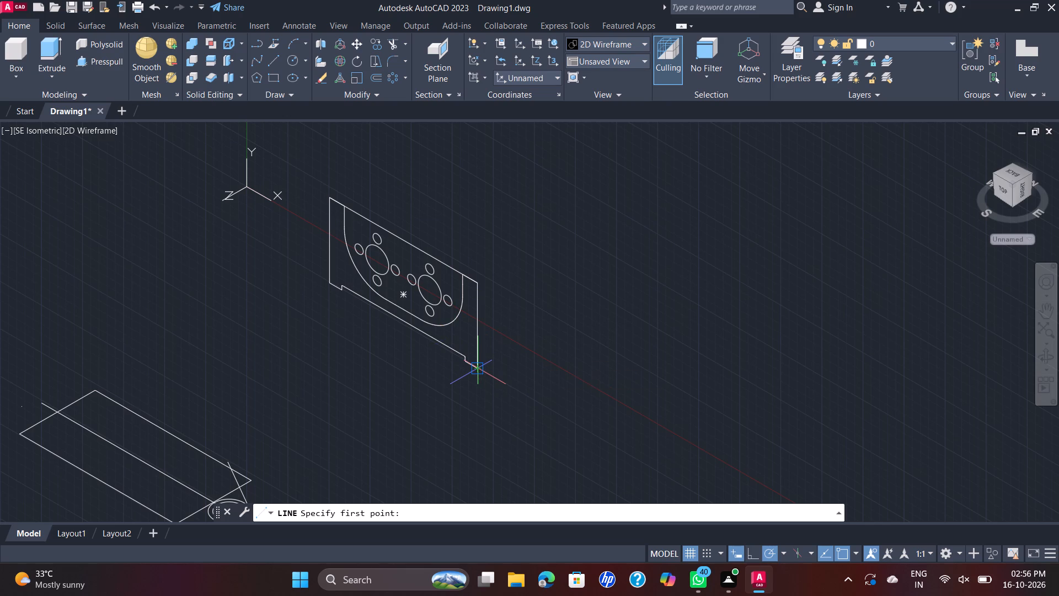
{"action": "left_click", "coordinate": [476, 365]}
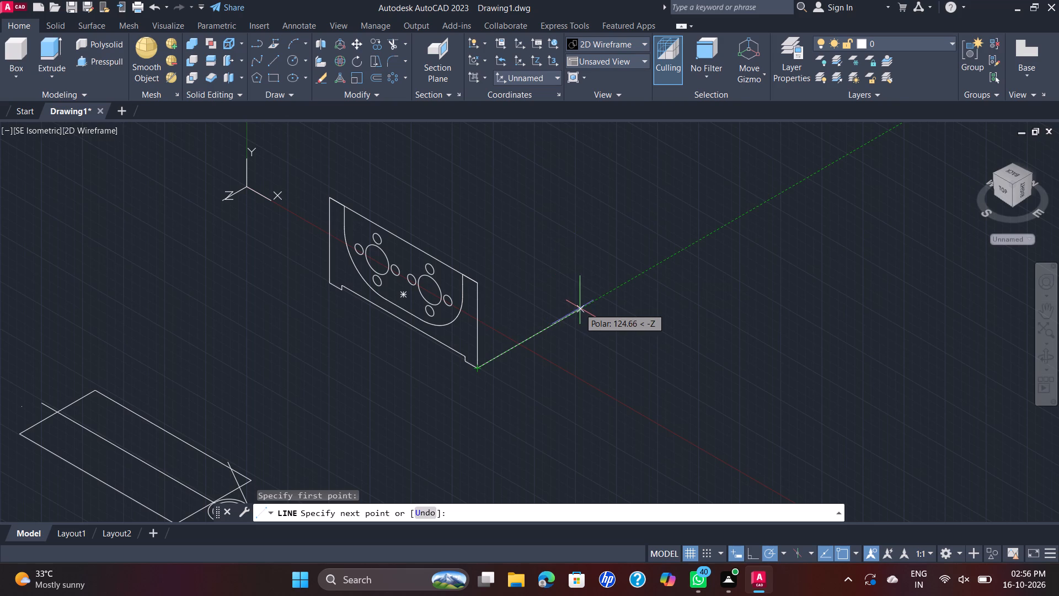
{"action": "type", "text": "96"}
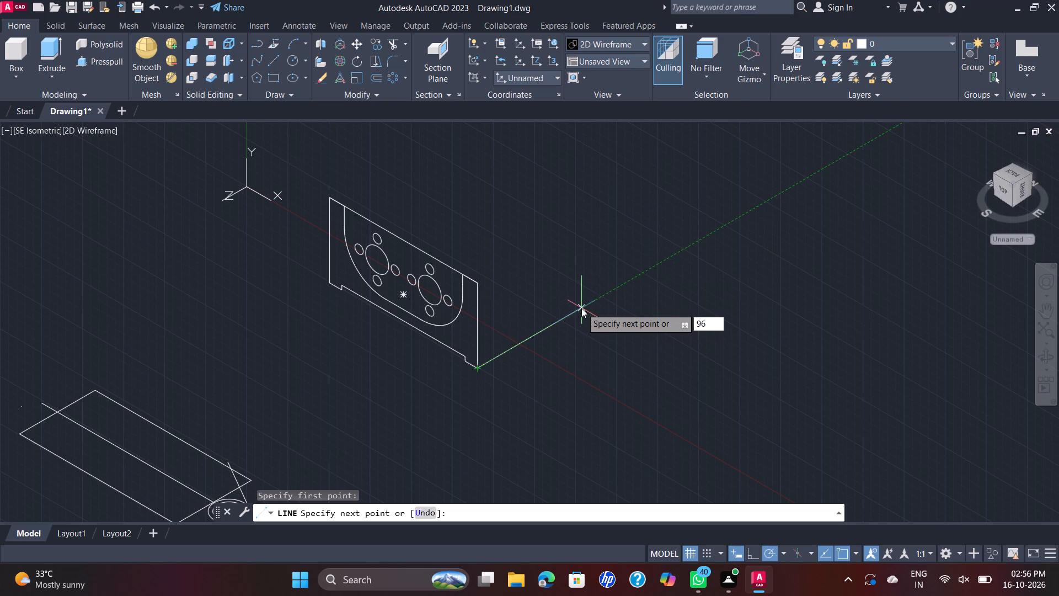
{"action": "key", "text": "Return"}
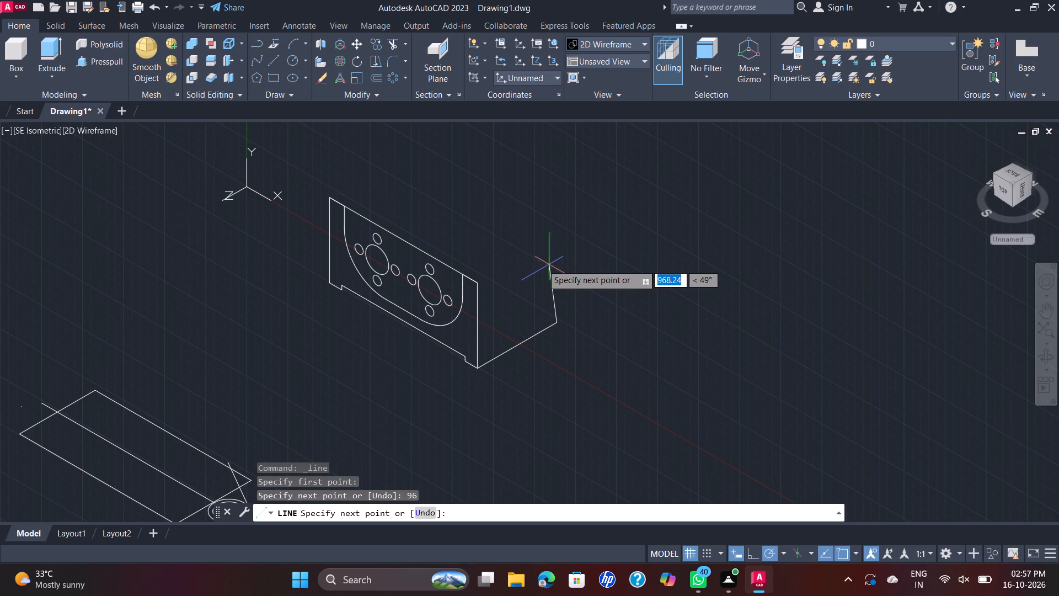
{"action": "key", "text": "Escape"}
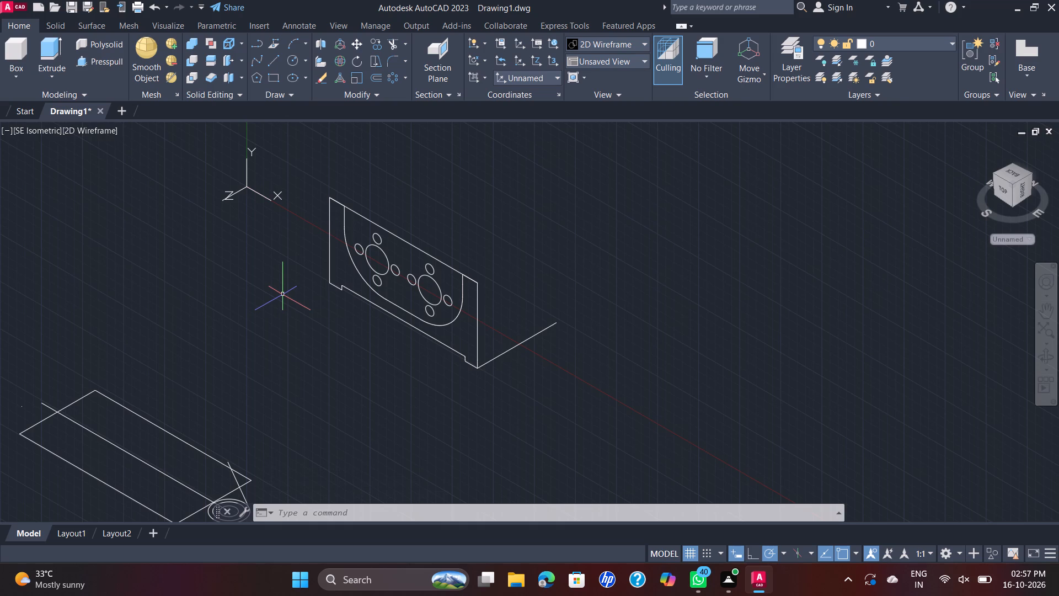
Delete the large rectangle that meets the three concentric circles in front of the housing profile.
{"action": "scroll", "coordinate": [269, 347], "scroll_direction": "down", "scroll_amount": 1}
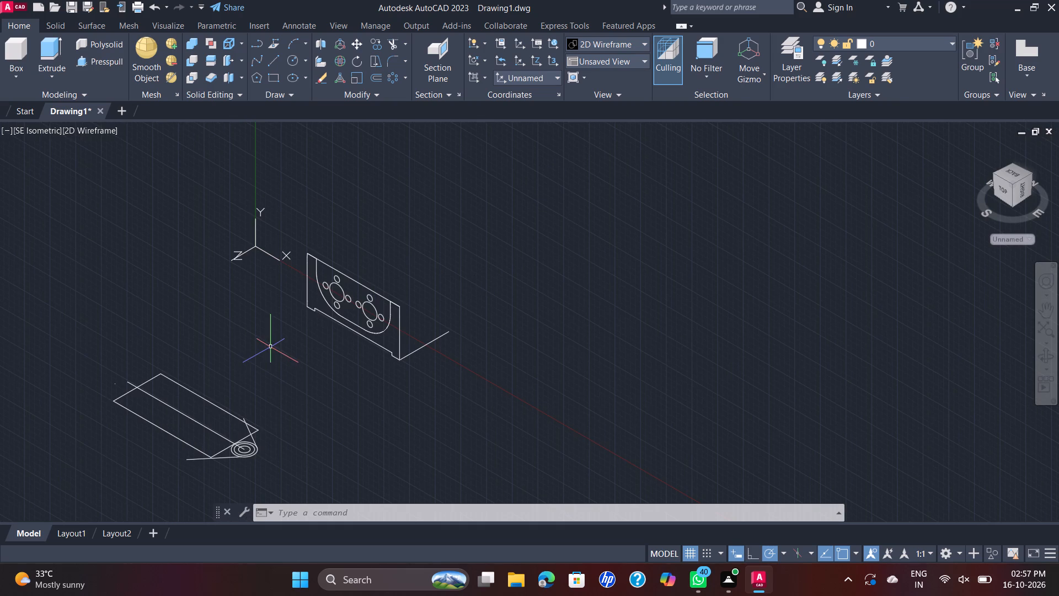
{"action": "scroll", "coordinate": [242, 462], "scroll_direction": "up", "scroll_amount": 2}
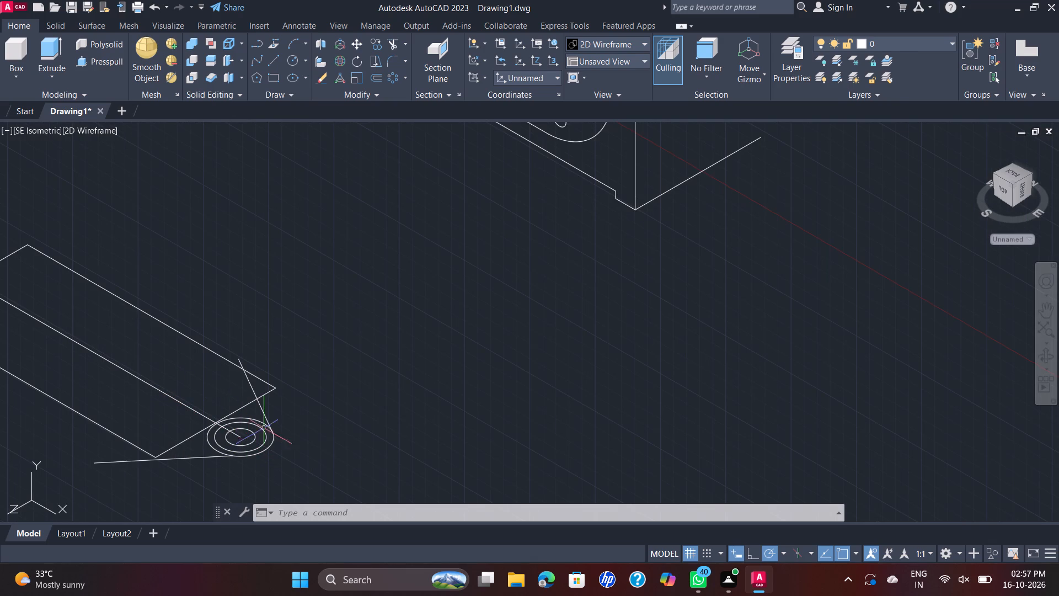
{"action": "left_click", "coordinate": [270, 391]}
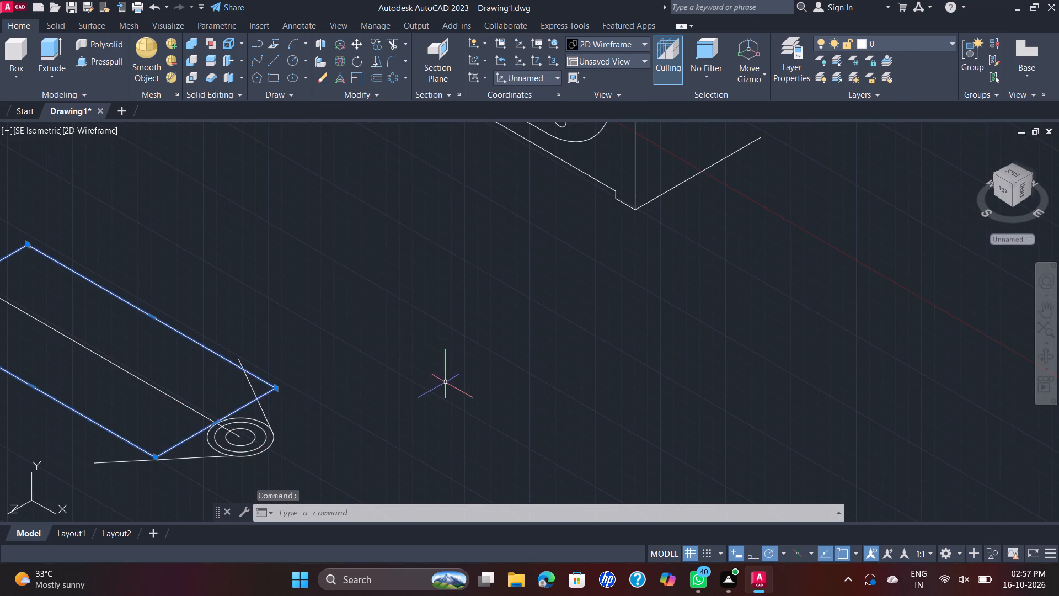
{"action": "key", "text": "Delete"}
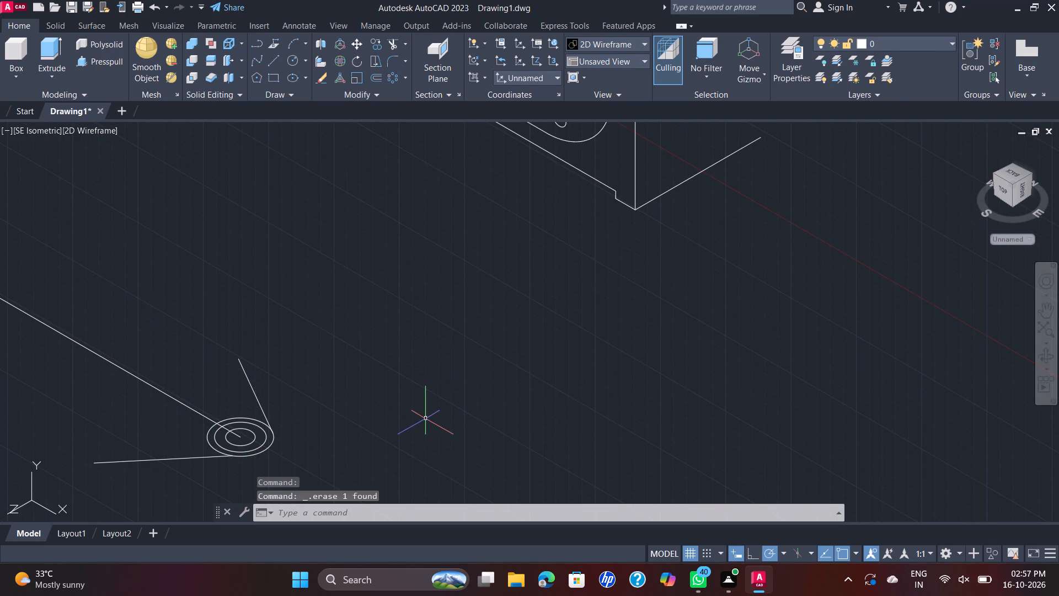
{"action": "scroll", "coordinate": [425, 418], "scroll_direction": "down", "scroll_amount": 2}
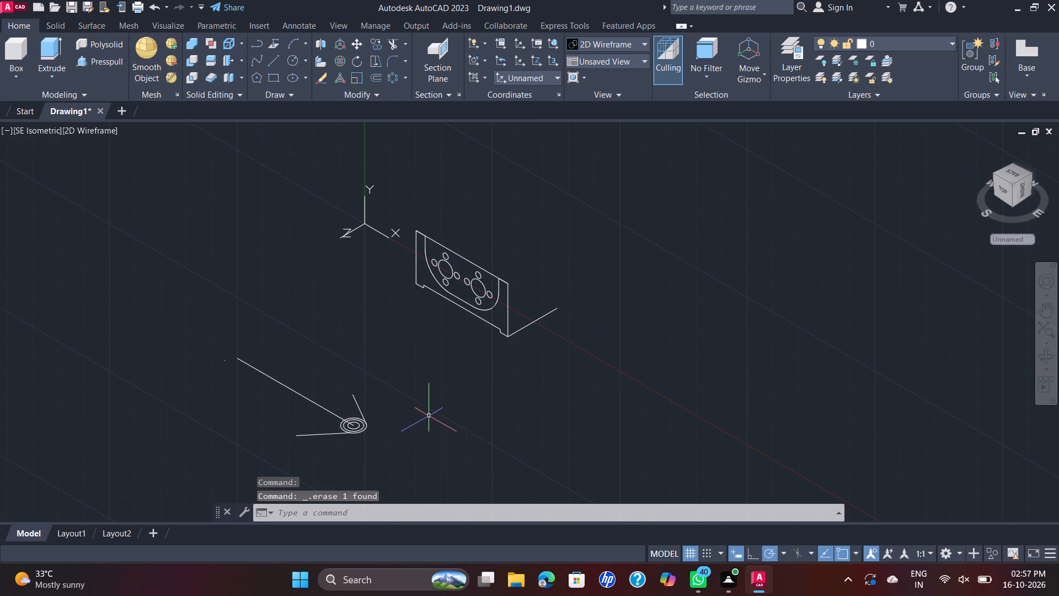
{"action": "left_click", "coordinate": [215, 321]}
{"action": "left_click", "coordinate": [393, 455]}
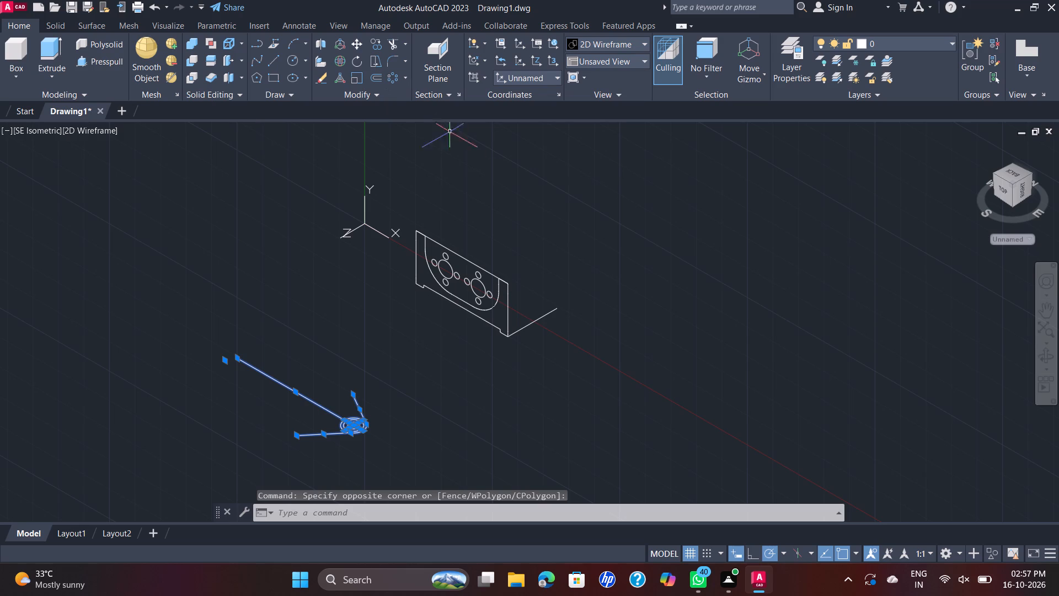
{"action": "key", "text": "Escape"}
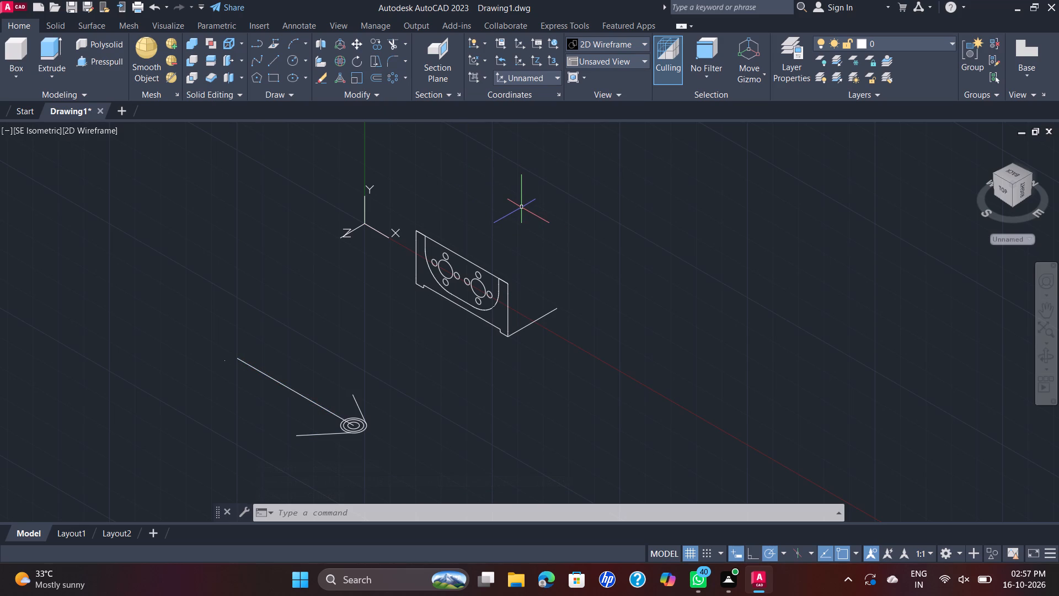
Switch the model to the Top view, framing the housing profile's edge and the concentric circles with their lines.
{"action": "left_click", "coordinate": [54, 131]}
{"action": "left_click", "coordinate": [120, 170]}
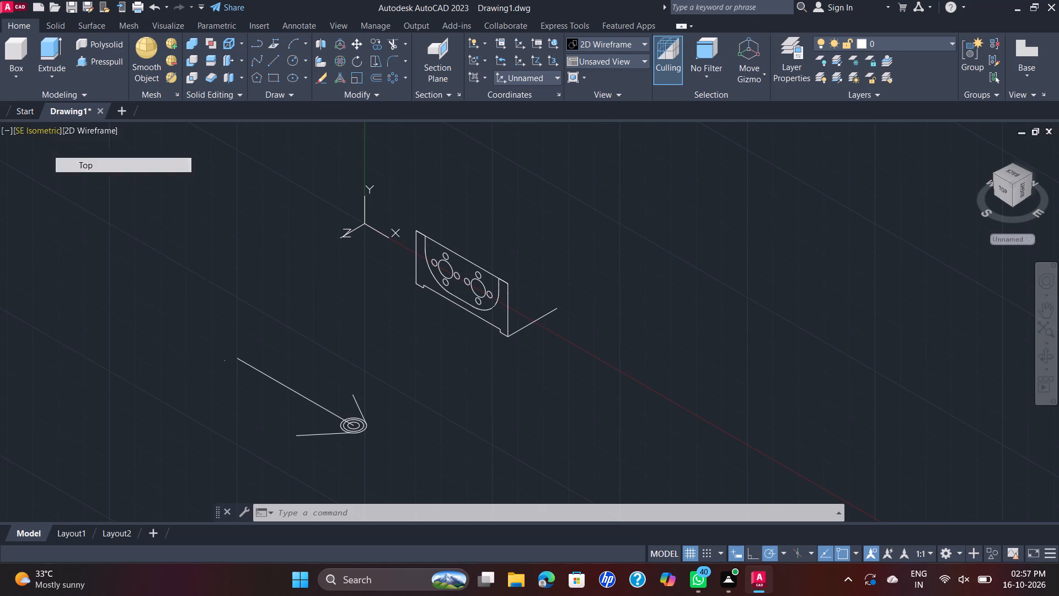
{"action": "scroll", "coordinate": [525, 191], "scroll_direction": "down", "scroll_amount": 2}
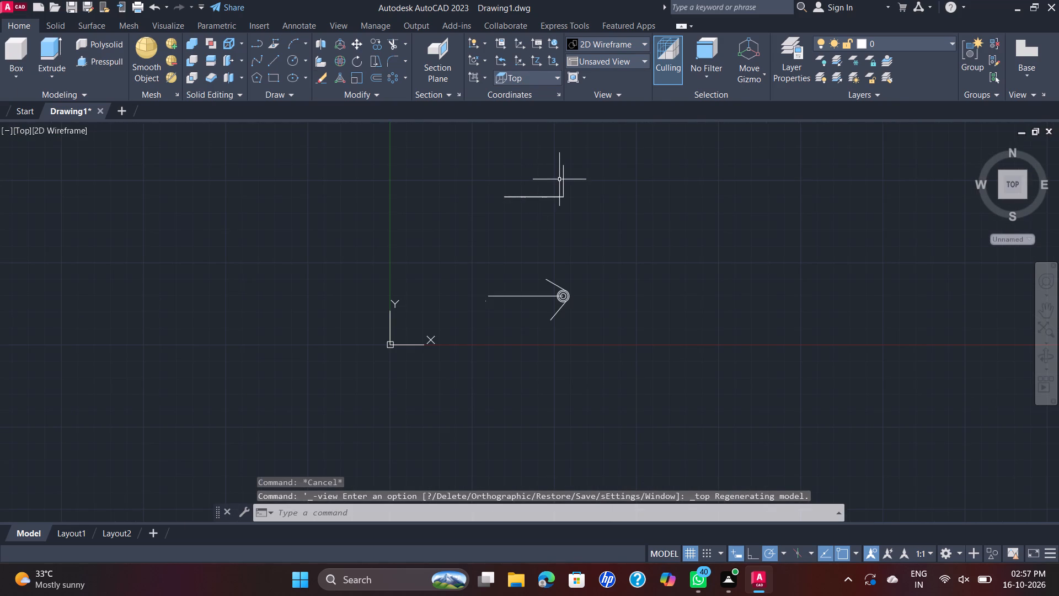
{"action": "scroll", "coordinate": [559, 177], "scroll_direction": "up", "scroll_amount": 1}
{"action": "middle_click_drag", "start_coordinate": [559, 177], "coordinate": [562, 207]}
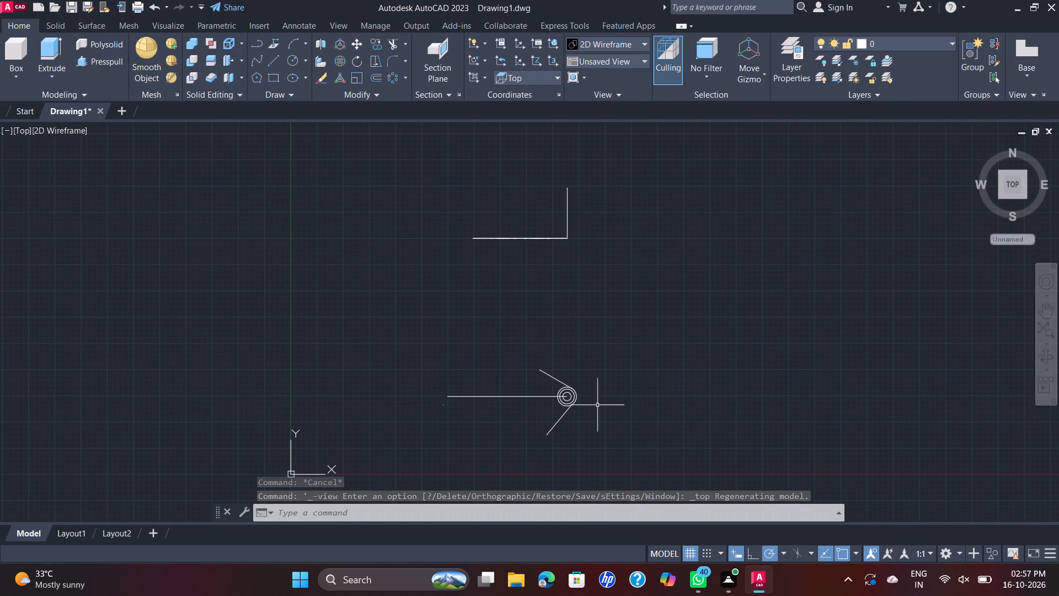
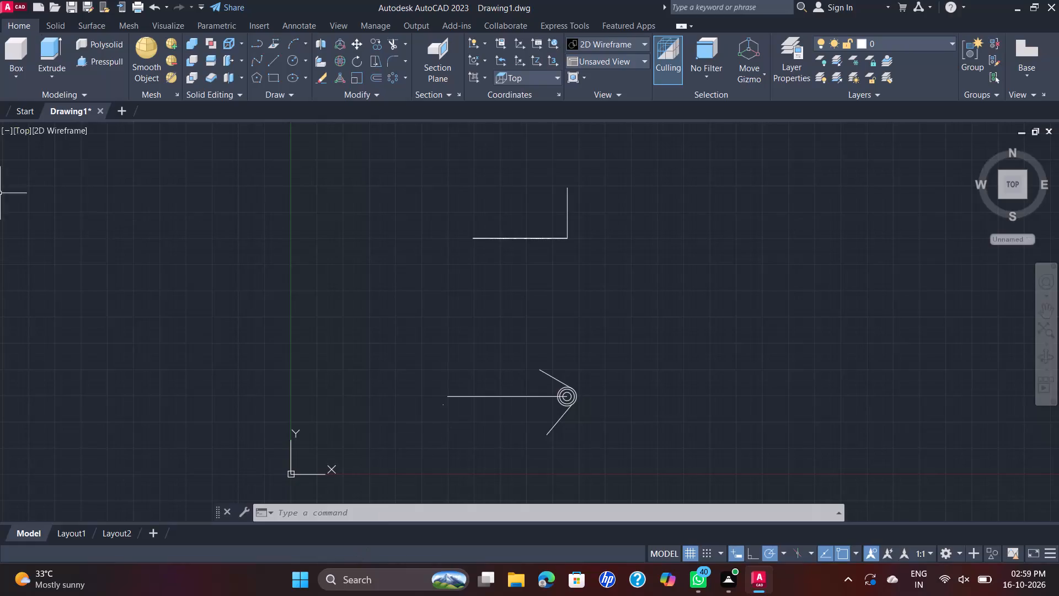
Draw a 10 mm line from the midpoint of the 96 mm depth line, pointing outward along positive X.
{"action": "left_click", "coordinate": [268, 65]}
{"action": "scroll", "coordinate": [601, 195], "scroll_direction": "up", "scroll_amount": 2}
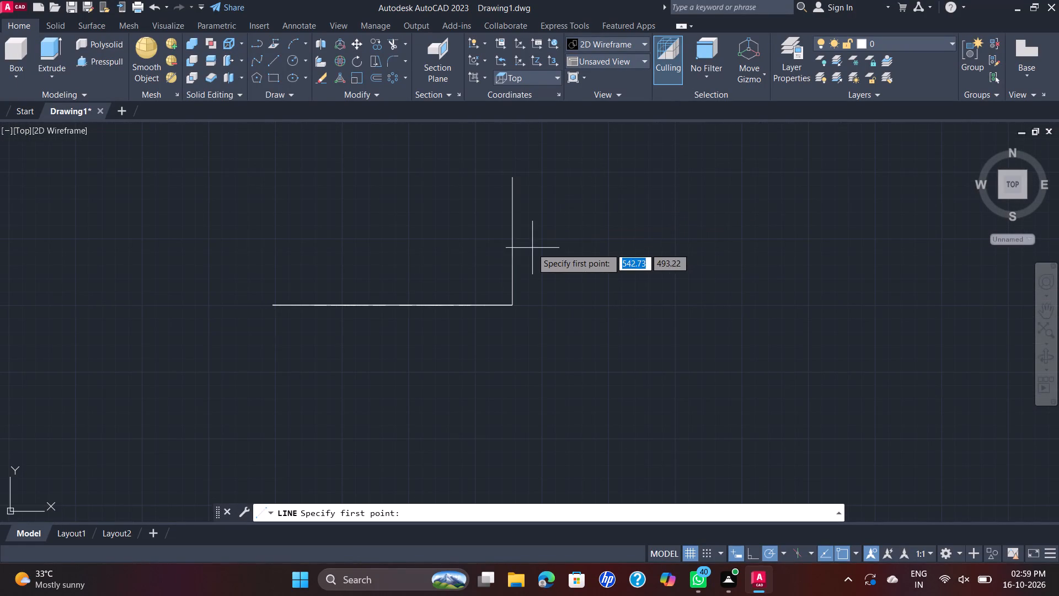
{"action": "left_click", "coordinate": [511, 238]}
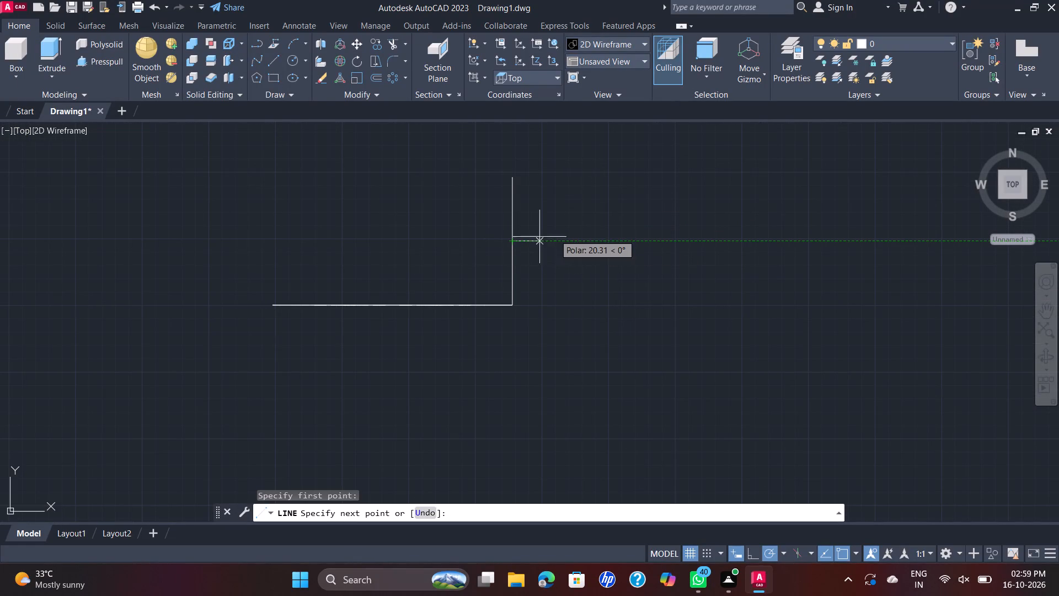
{"action": "type", "text": "10"}
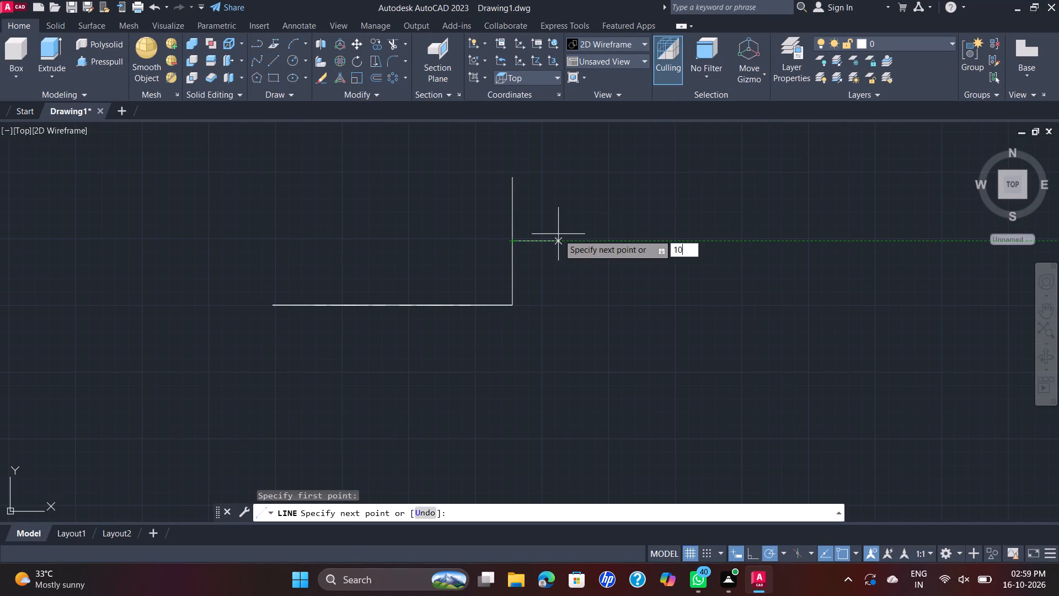
{"action": "key", "text": "Return"}
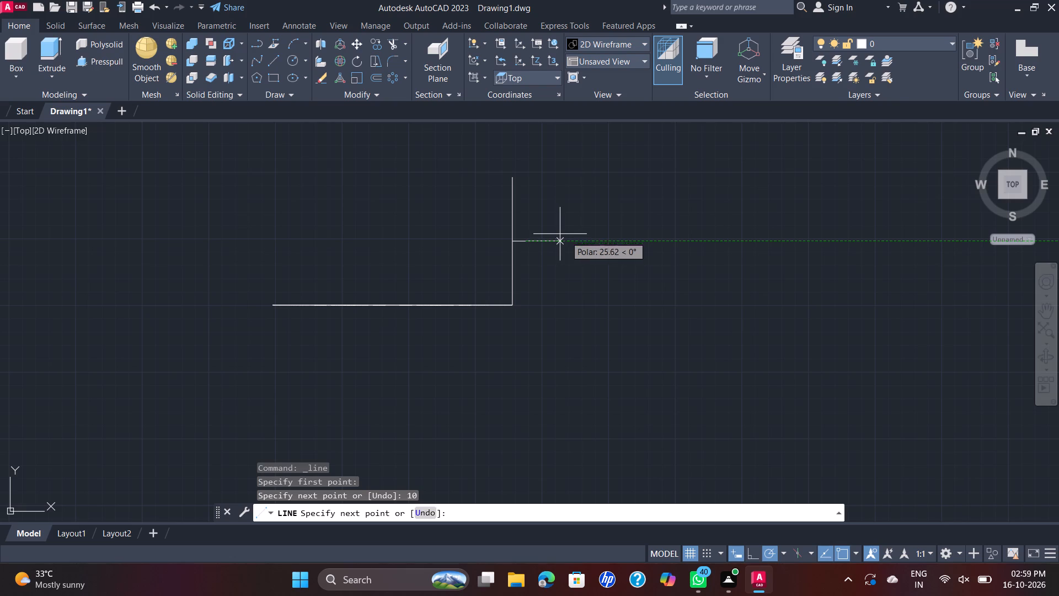
{"action": "key", "text": "Escape"}
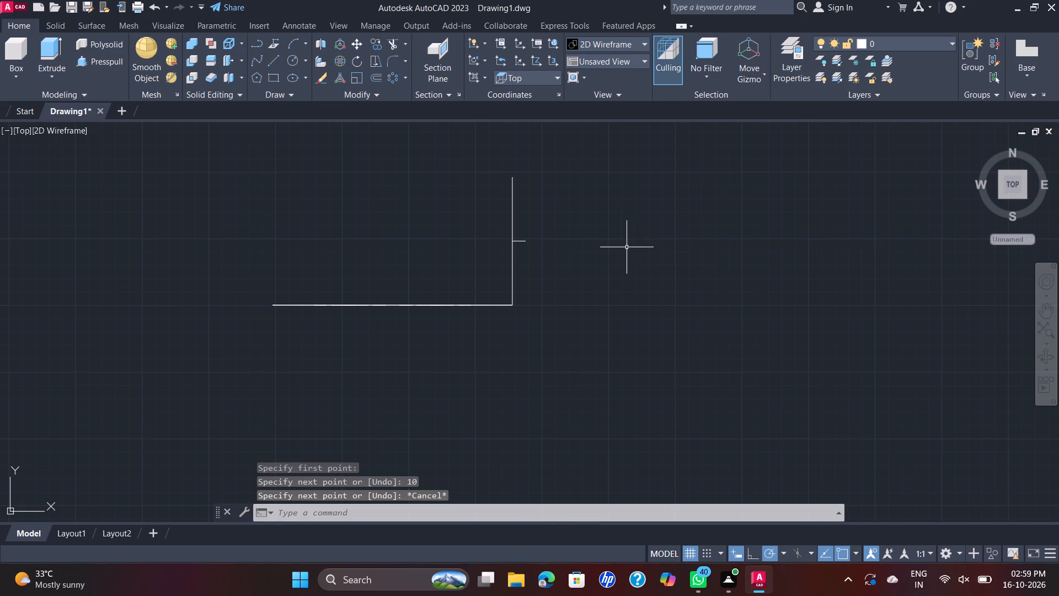
Move the concentric circles and their attached lines so the outer circle's profile-side quadrant meets the free end of the 10 mm line.
{"action": "scroll", "coordinate": [627, 247], "scroll_direction": "down", "scroll_amount": 2}
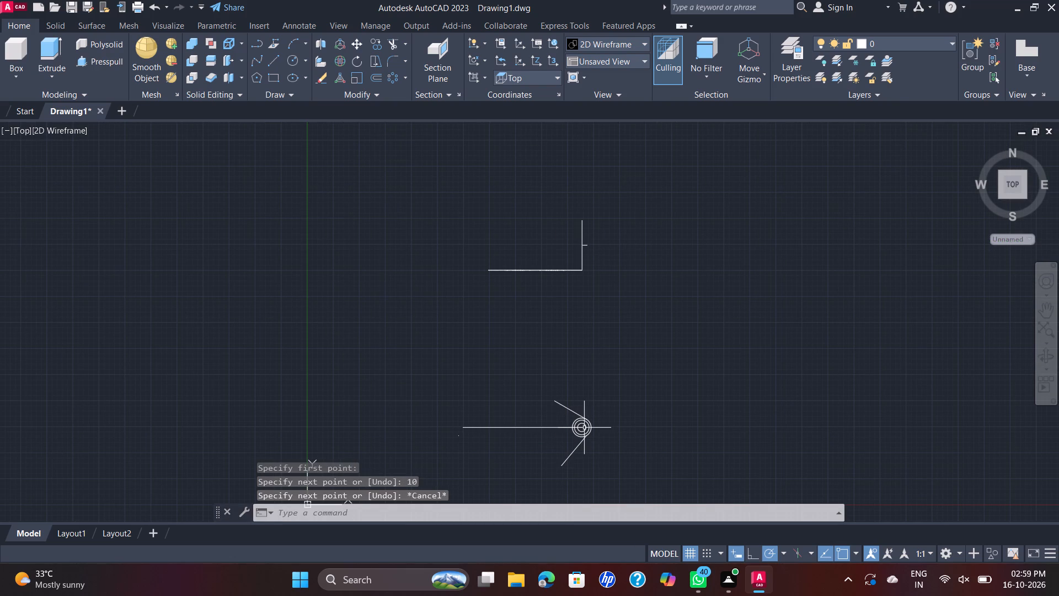
{"action": "scroll", "coordinate": [584, 428], "scroll_direction": "up", "scroll_amount": 2}
{"action": "scroll", "coordinate": [584, 428], "scroll_direction": "down", "scroll_amount": 1}
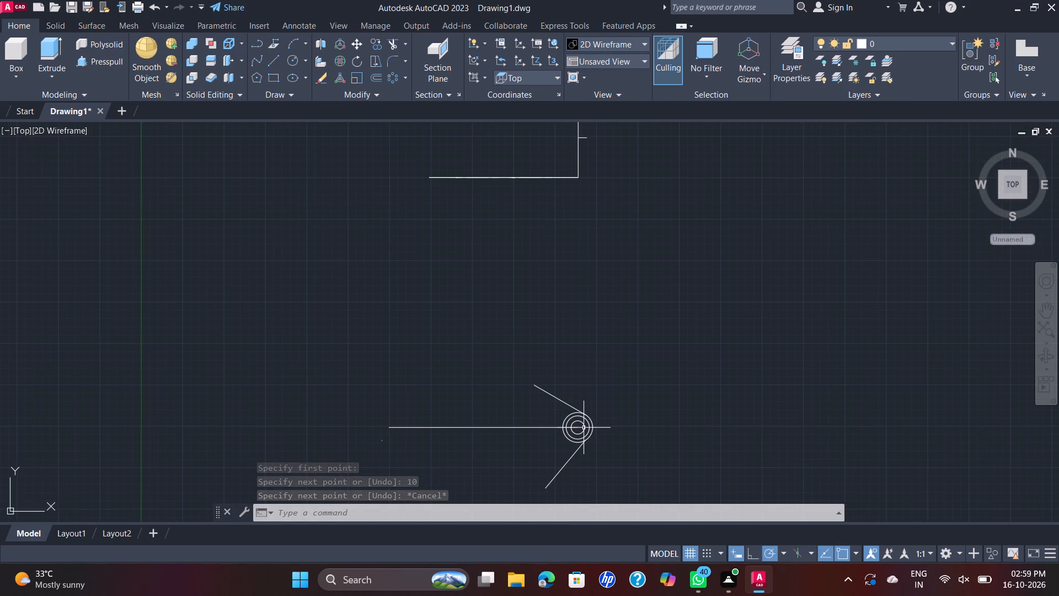
{"action": "left_click", "coordinate": [293, 337]}
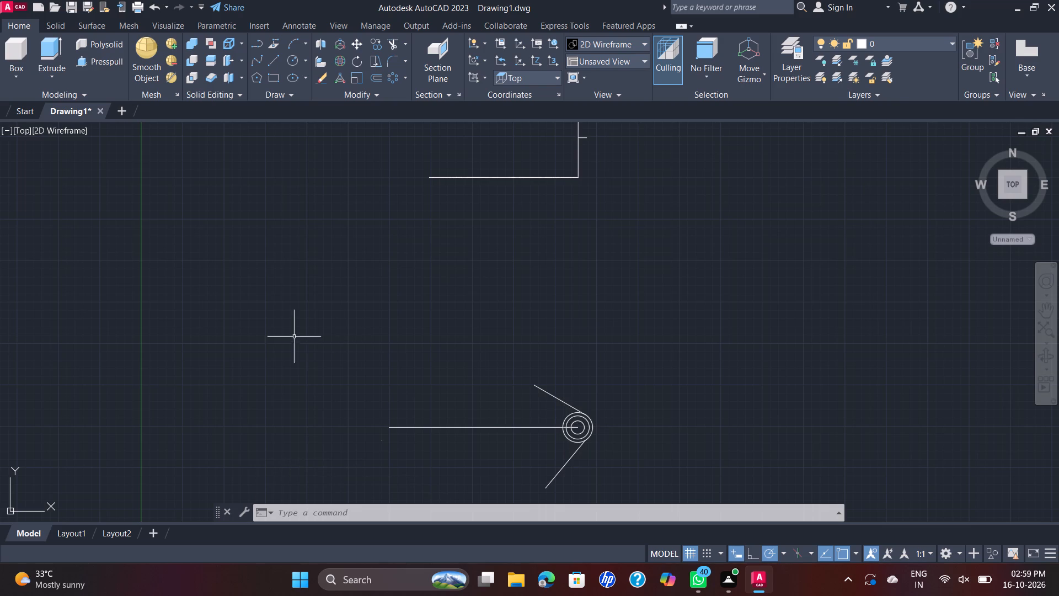
{"action": "left_click", "coordinate": [636, 490]}
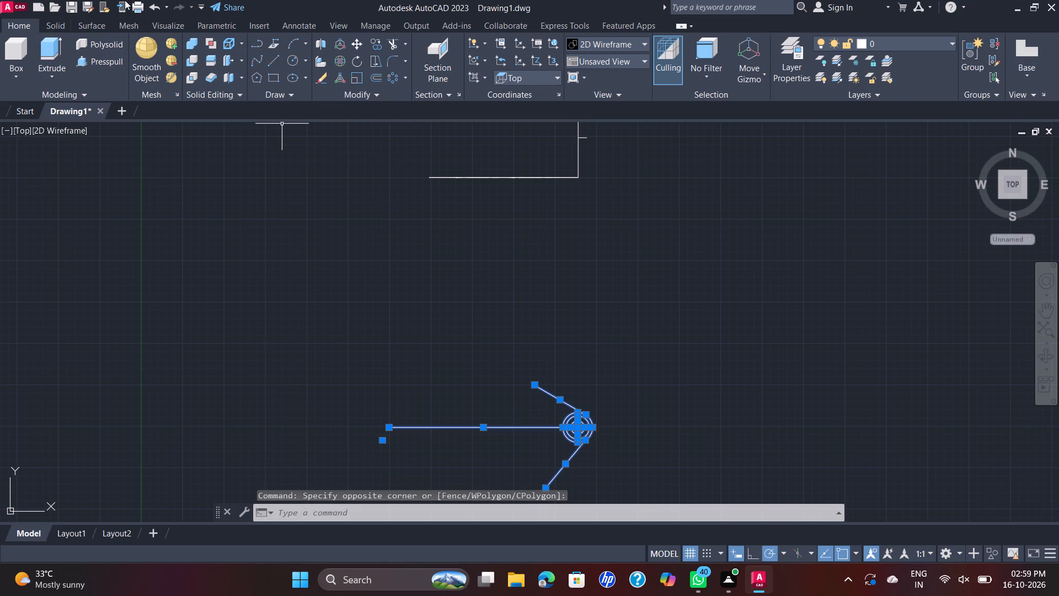
{"action": "left_click", "coordinate": [353, 47]}
{"action": "scroll", "coordinate": [560, 444], "scroll_direction": "up", "scroll_amount": 3}
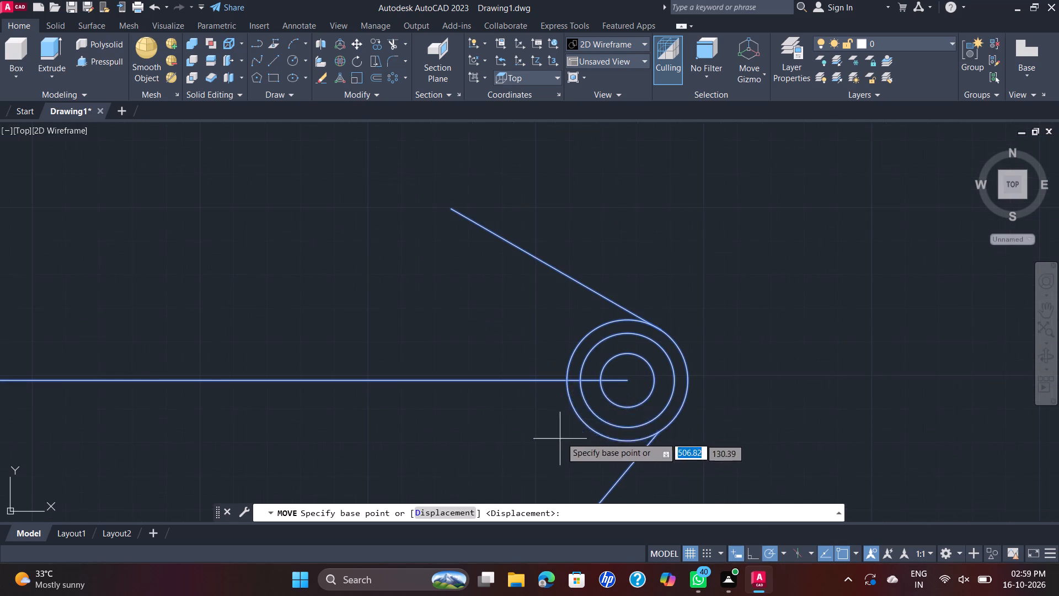
{"action": "left_click", "coordinate": [566, 382]}
{"action": "scroll", "coordinate": [606, 329], "scroll_direction": "down", "scroll_amount": 4}
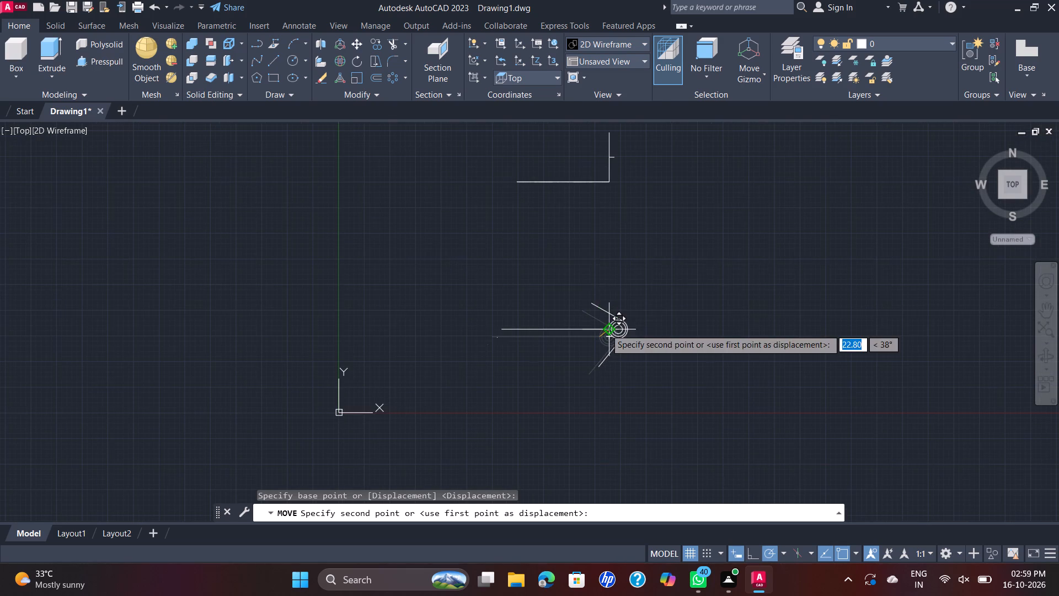
{"action": "scroll", "coordinate": [589, 170], "scroll_direction": "down", "scroll_amount": 1}
{"action": "middle_click_drag", "start_coordinate": [587, 170], "coordinate": [580, 238]}
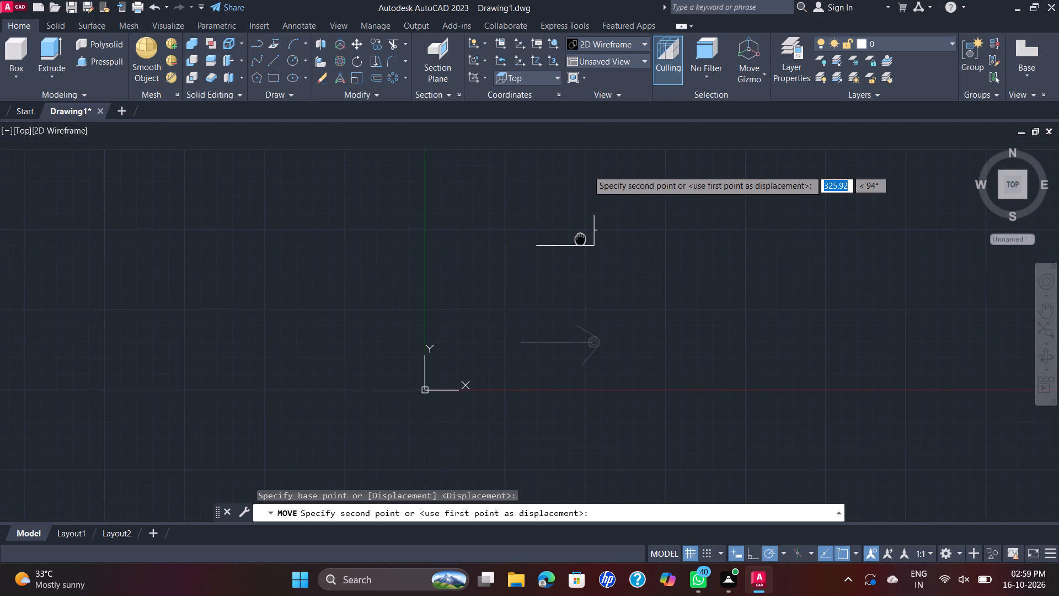
{"action": "middle_click_drag", "start_coordinate": [580, 238], "coordinate": [576, 303]}
{"action": "scroll", "coordinate": [587, 304], "scroll_direction": "up", "scroll_amount": 5}
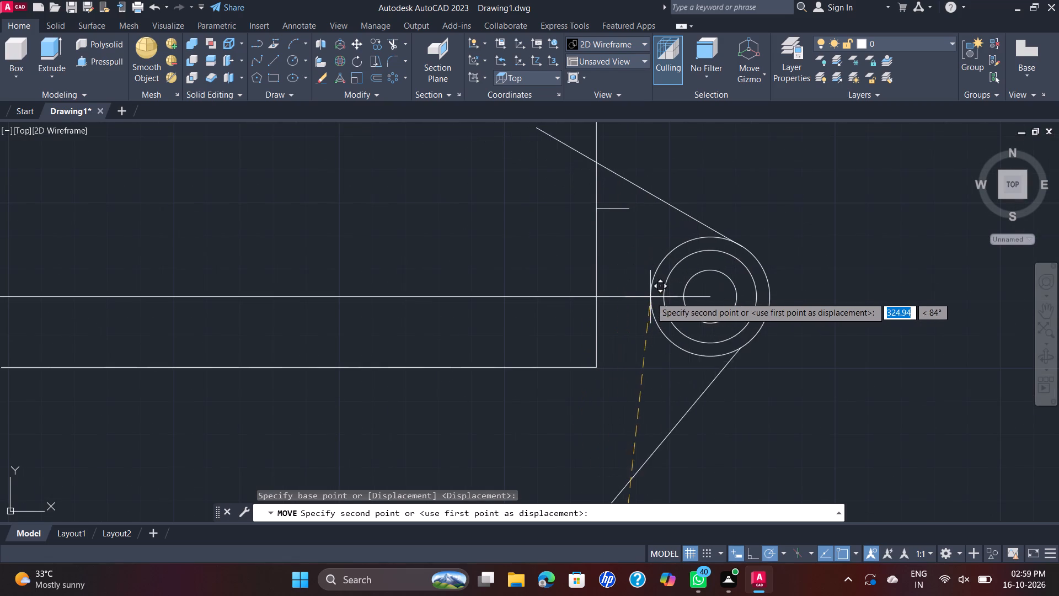
{"action": "left_click", "coordinate": [626, 210]}
{"action": "scroll", "coordinate": [636, 224], "scroll_direction": "down", "scroll_amount": 3}
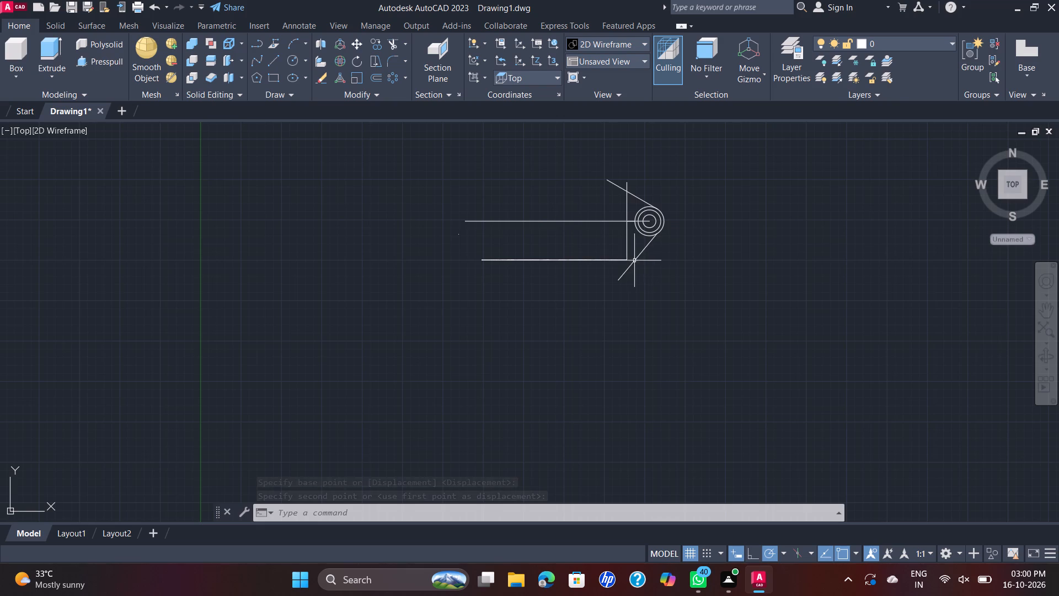
Delete the two slanted lines that touch the outer concentric circle.
{"action": "left_click", "coordinate": [640, 198]}
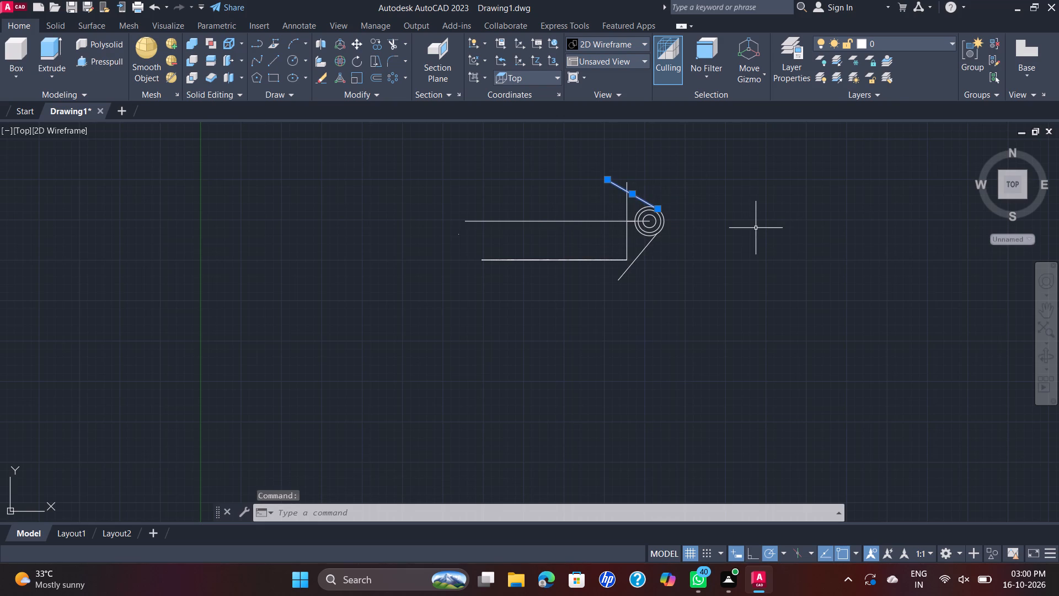
{"action": "key", "text": "Delete"}
{"action": "left_click", "coordinate": [641, 254]}
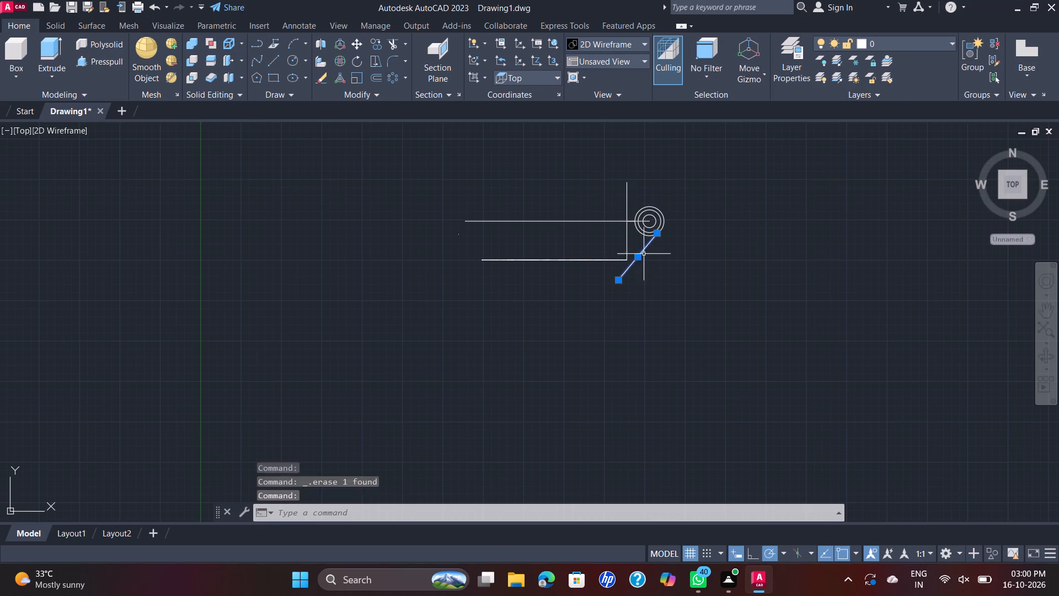
{"action": "key", "text": "Delete"}
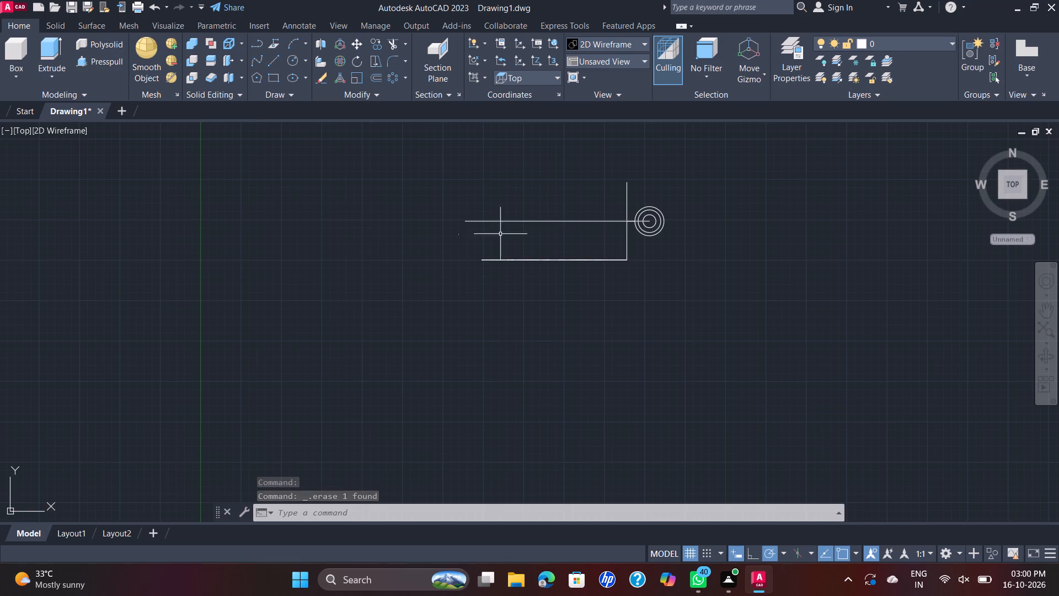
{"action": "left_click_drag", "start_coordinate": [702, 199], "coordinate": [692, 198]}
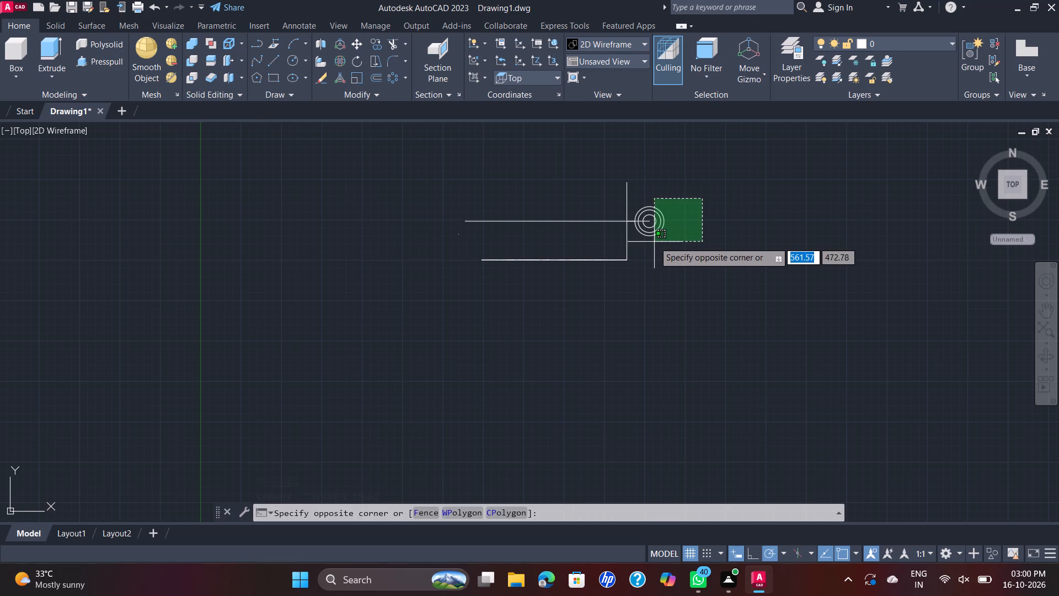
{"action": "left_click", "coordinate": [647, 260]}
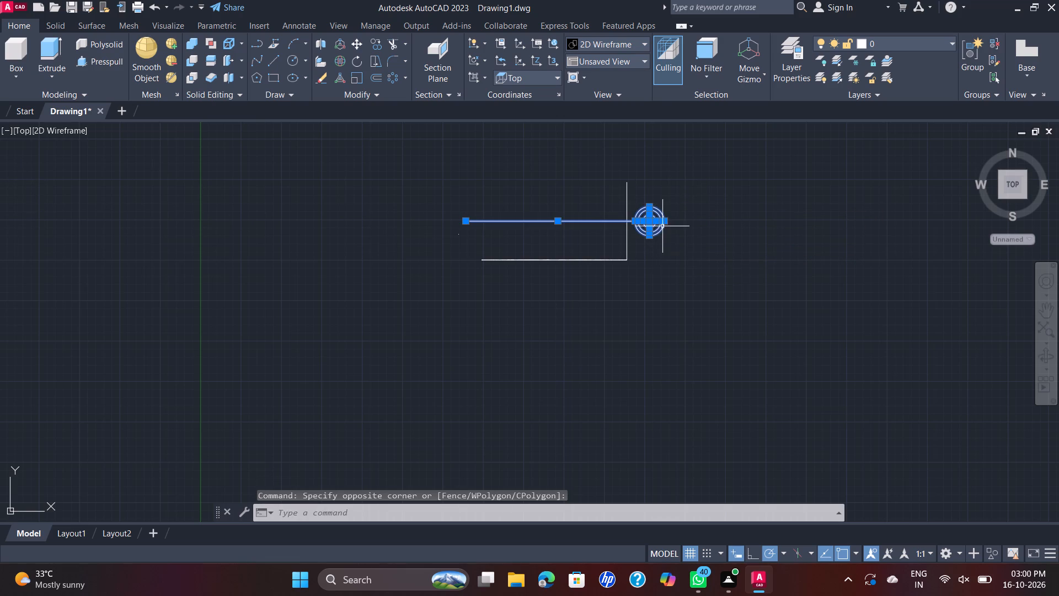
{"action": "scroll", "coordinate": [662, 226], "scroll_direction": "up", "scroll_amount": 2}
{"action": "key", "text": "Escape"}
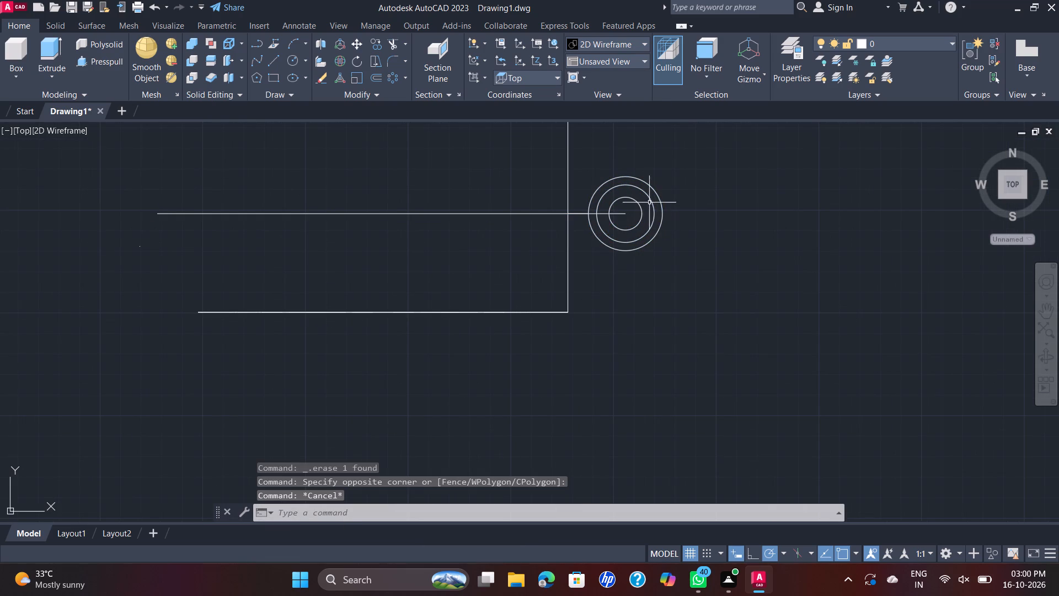
Copy the three concentric circles from their centre to the opposite end of the long horizontal centre line.
{"action": "left_click", "coordinate": [668, 171]}
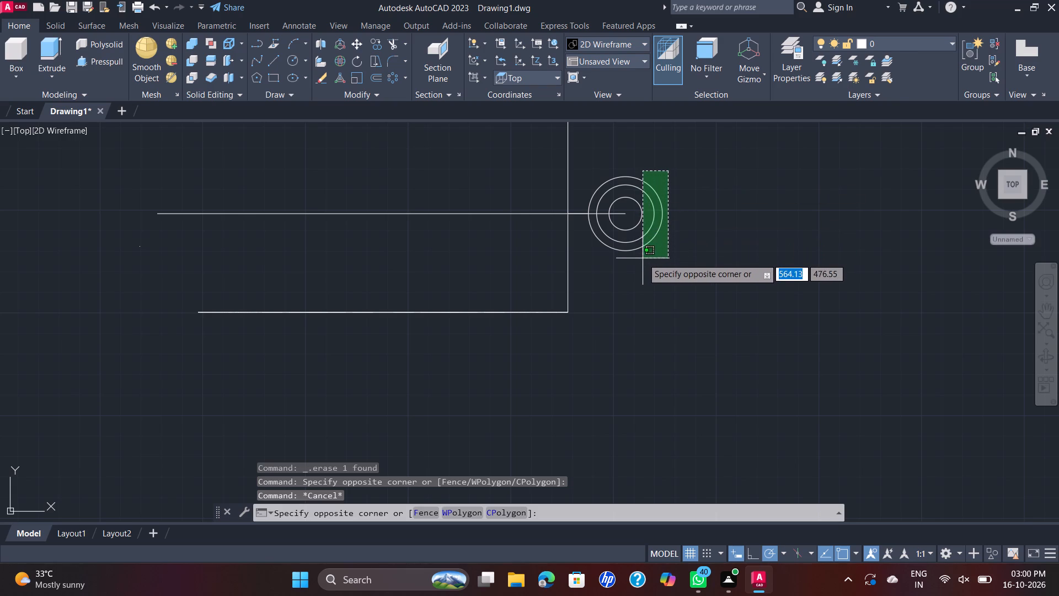
{"action": "left_click", "coordinate": [632, 270]}
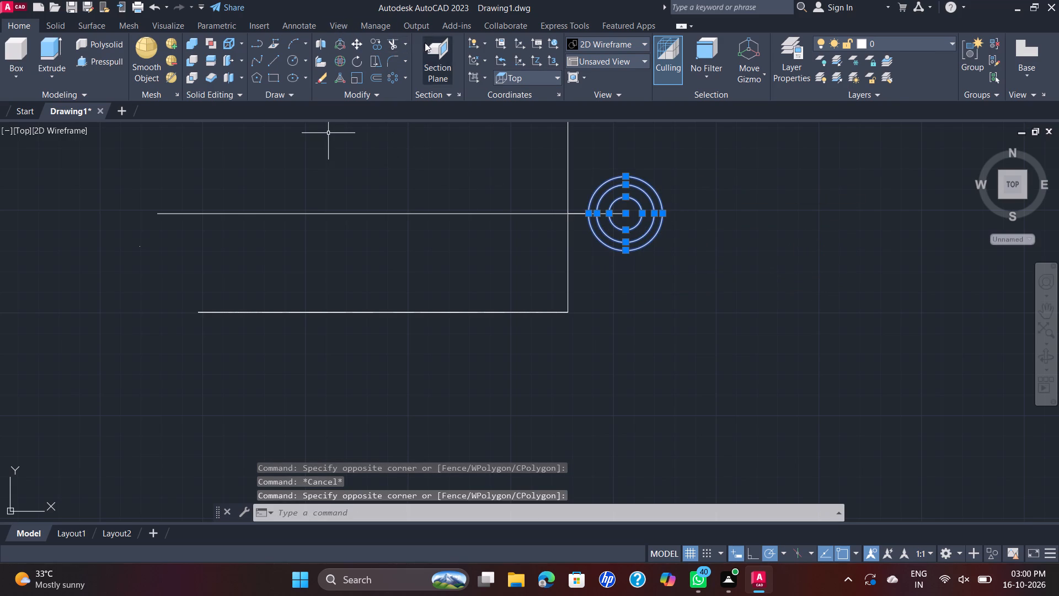
{"action": "left_click", "coordinate": [377, 40]}
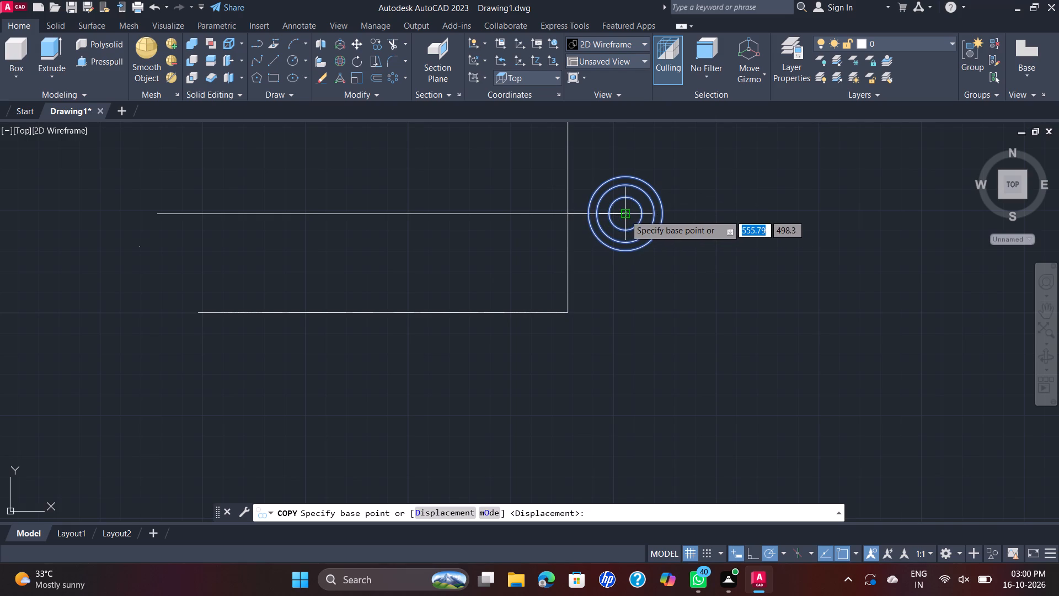
{"action": "left_click", "coordinate": [625, 215]}
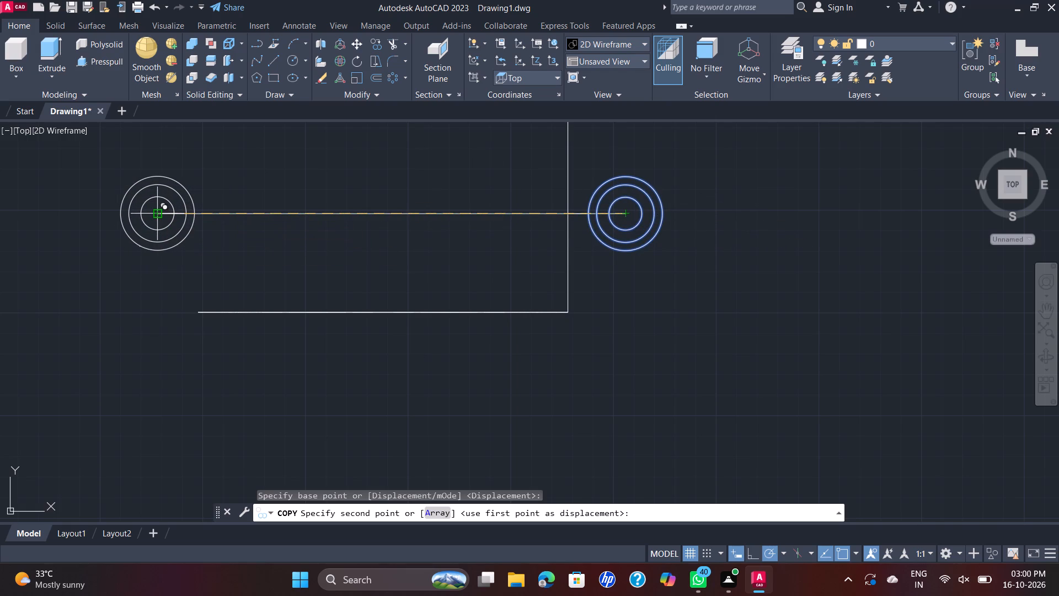
{"action": "left_click", "coordinate": [159, 215]}
{"action": "key", "text": "Escape"}
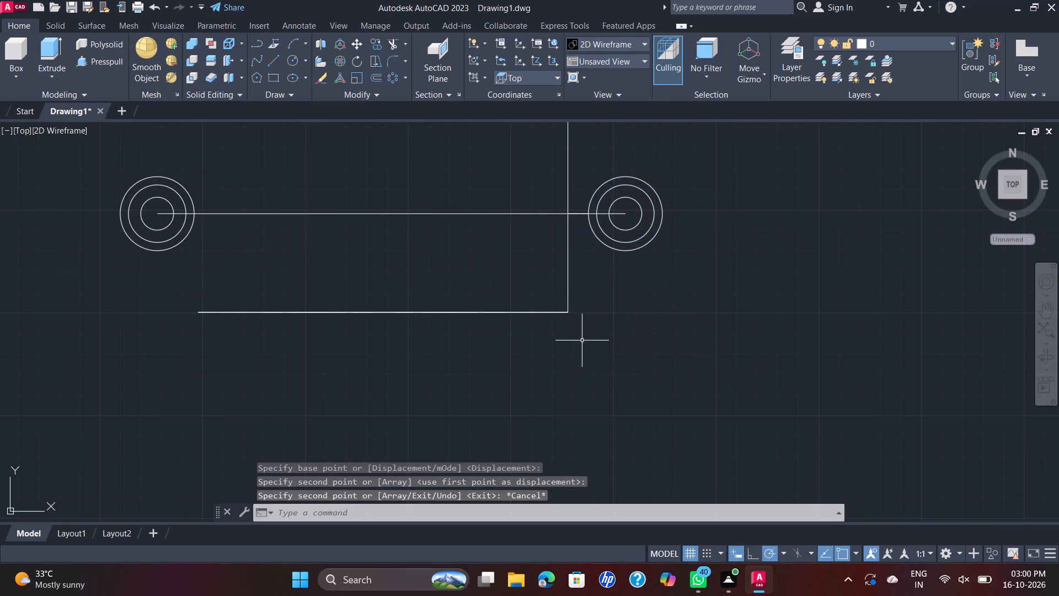
Switch the model to the SE Isometric view.
{"action": "scroll", "coordinate": [587, 334], "scroll_direction": "down", "scroll_amount": 2}
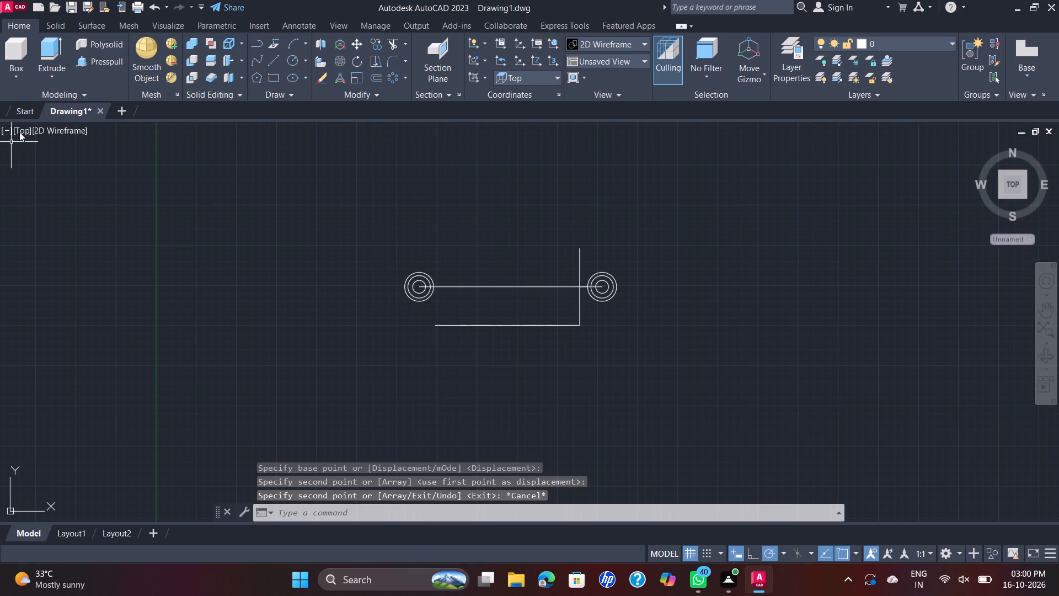
{"action": "left_click", "coordinate": [19, 132]}
{"action": "left_click", "coordinate": [79, 262]}
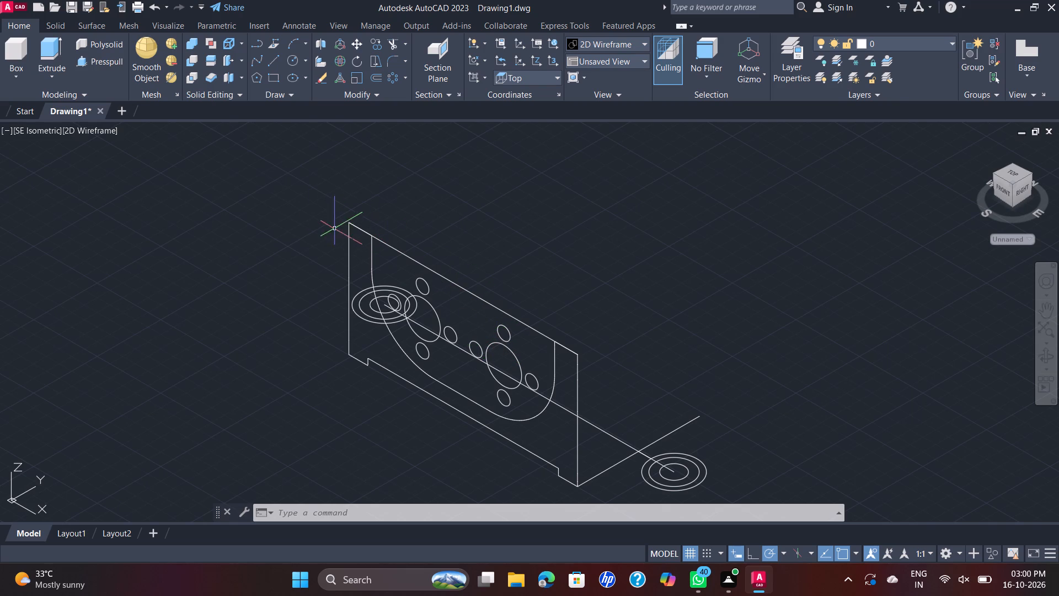
After trying an 80° direction, draw a line from the profile's lower corner, where the depth line starts, tangent to the copied outer circle.
{"action": "left_click", "coordinate": [275, 63]}
{"action": "middle_click_drag", "start_coordinate": [697, 382], "coordinate": [689, 304]}
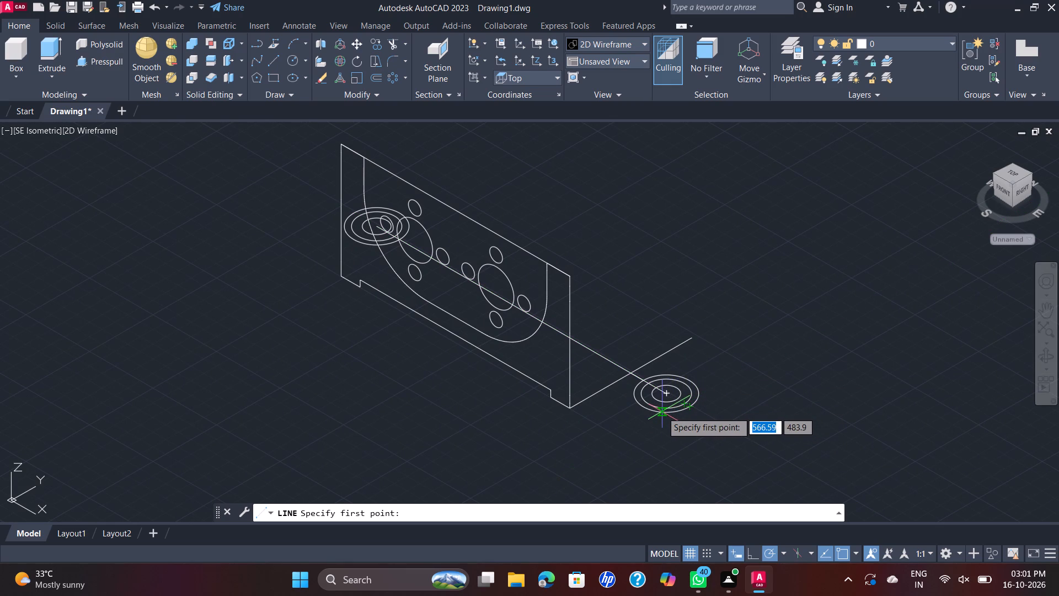
{"action": "scroll", "coordinate": [662, 412], "scroll_direction": "up", "scroll_amount": 1}
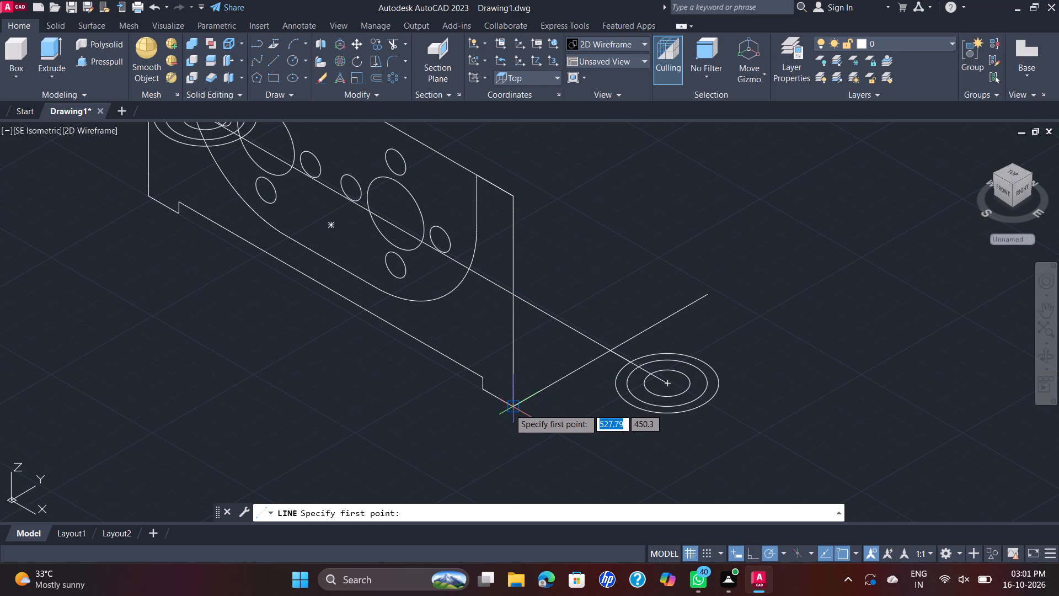
{"action": "left_click", "coordinate": [510, 408]}
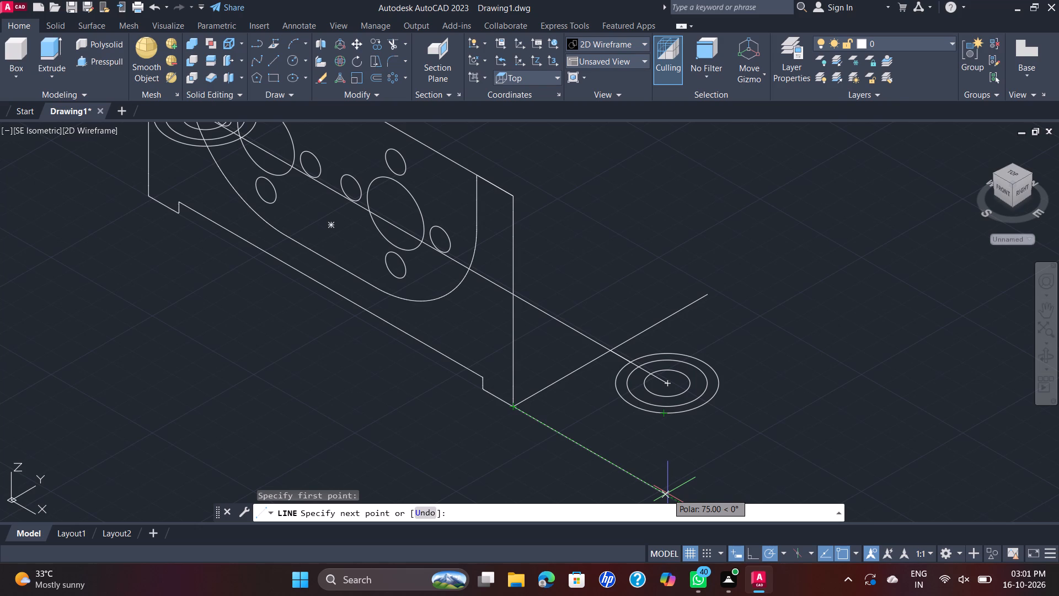
{"action": "key", "text": "Tab"}
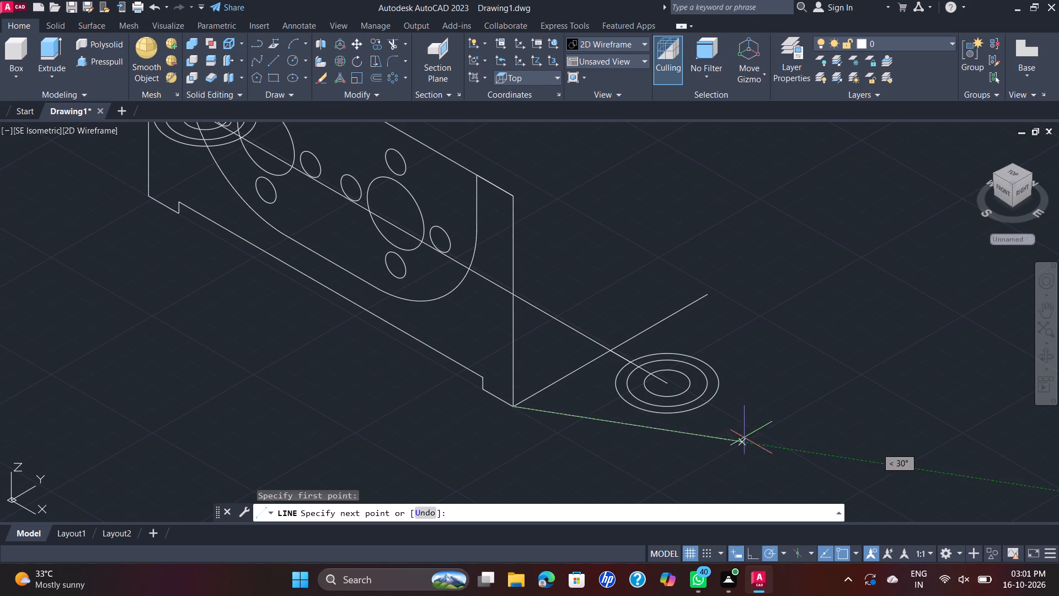
{"action": "scroll", "coordinate": [673, 463], "scroll_direction": "down", "scroll_amount": 1}
{"action": "middle_click_drag", "start_coordinate": [674, 459], "coordinate": [682, 421]}
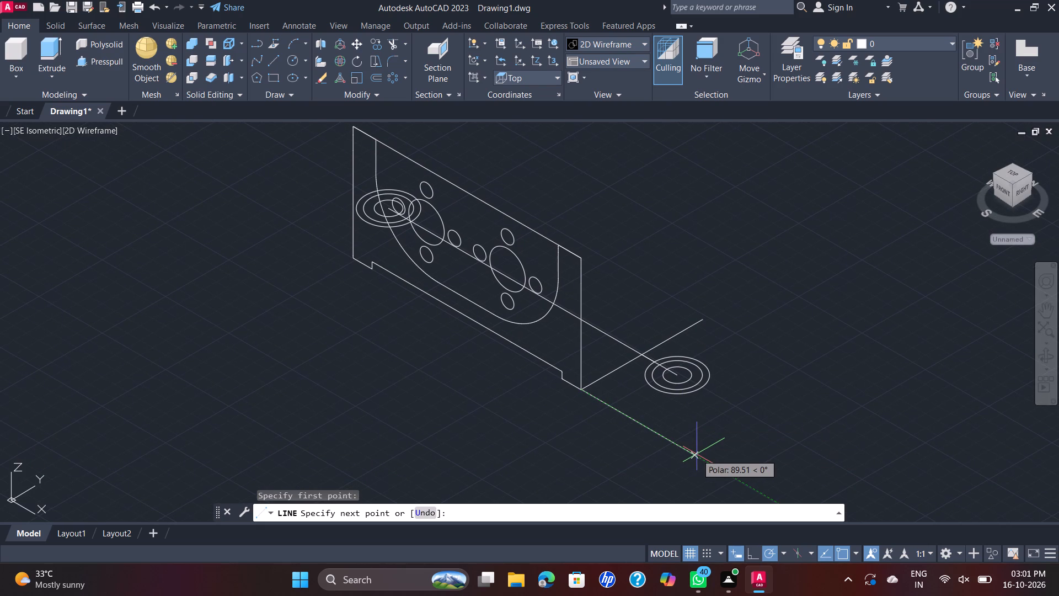
{"action": "key", "text": "Tab"}
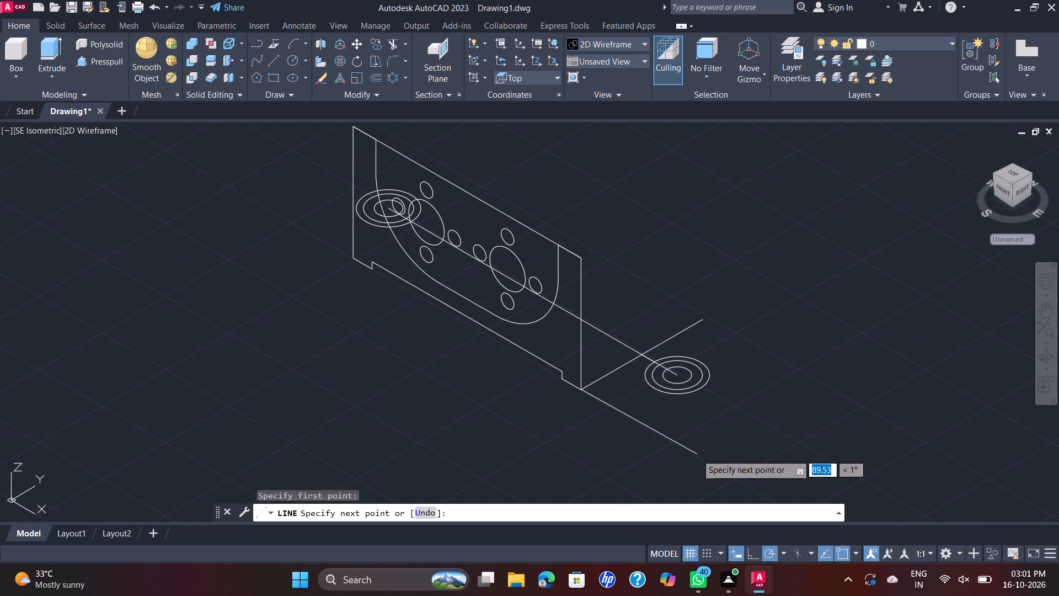
{"action": "key", "text": "Tab"}
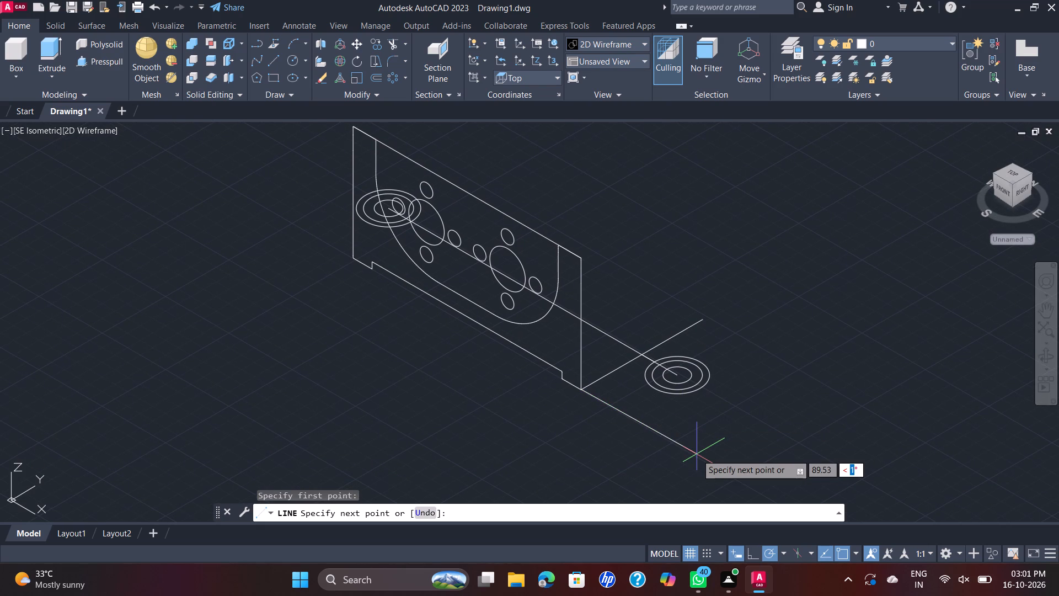
{"action": "key", "text": "8"}
{"action": "key", "text": "0"}
{"action": "key", "text": "Return"}
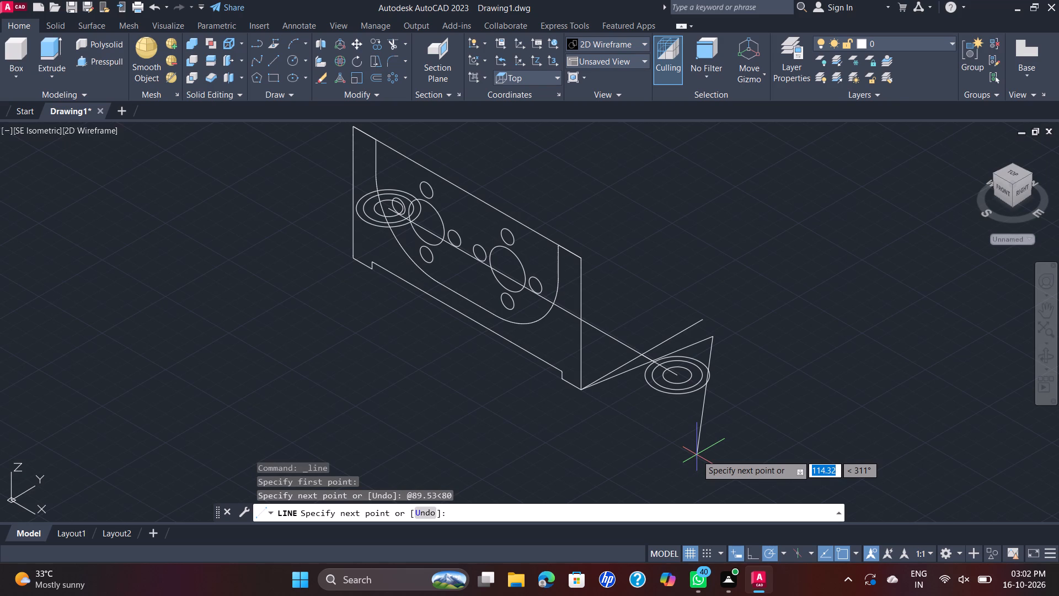
{"action": "key", "text": "ctrl+z"}
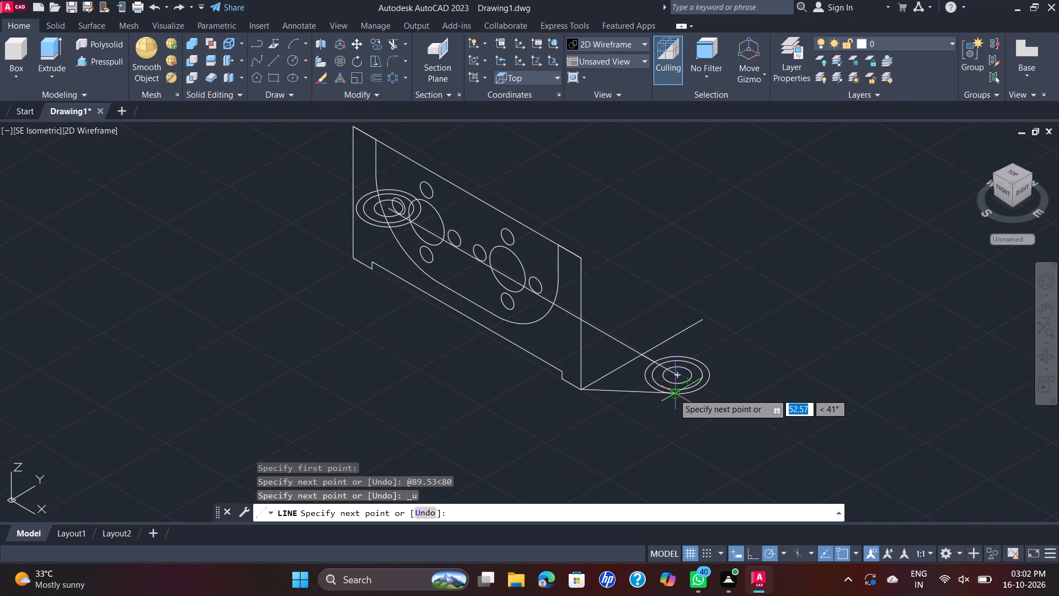
{"action": "left_click", "coordinate": [673, 393]}
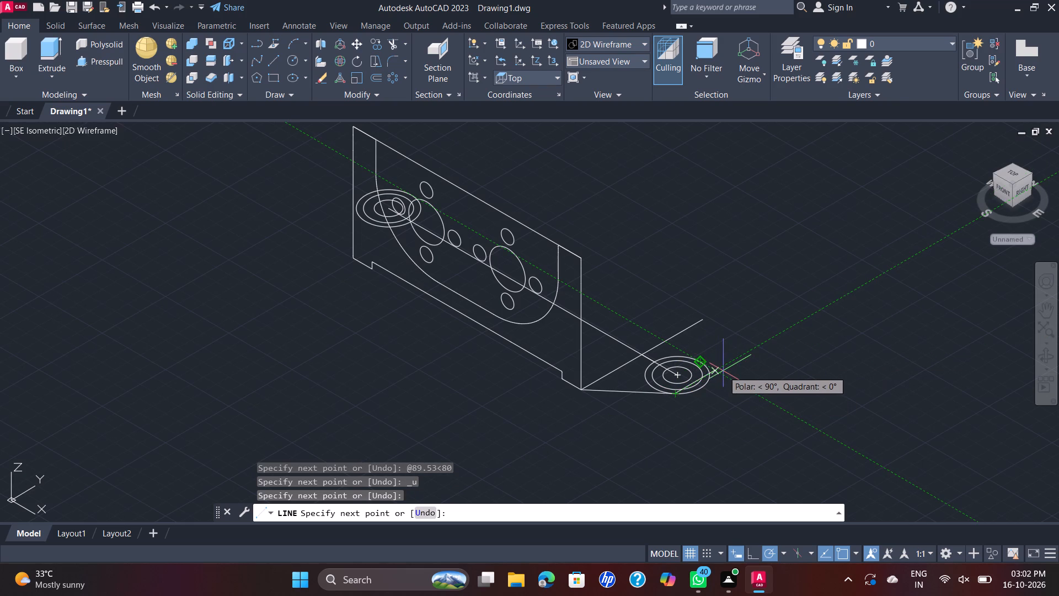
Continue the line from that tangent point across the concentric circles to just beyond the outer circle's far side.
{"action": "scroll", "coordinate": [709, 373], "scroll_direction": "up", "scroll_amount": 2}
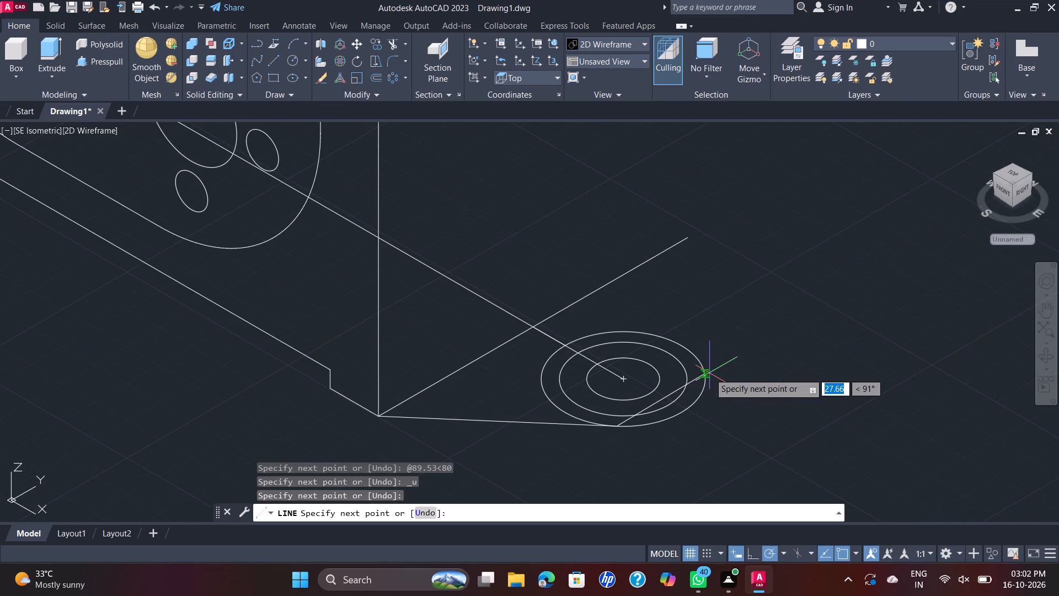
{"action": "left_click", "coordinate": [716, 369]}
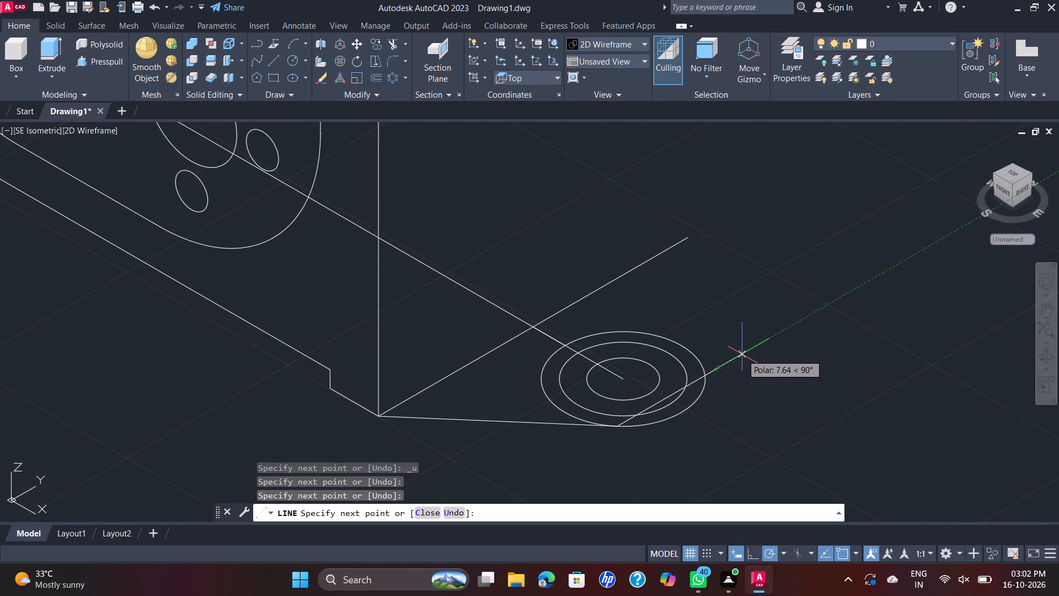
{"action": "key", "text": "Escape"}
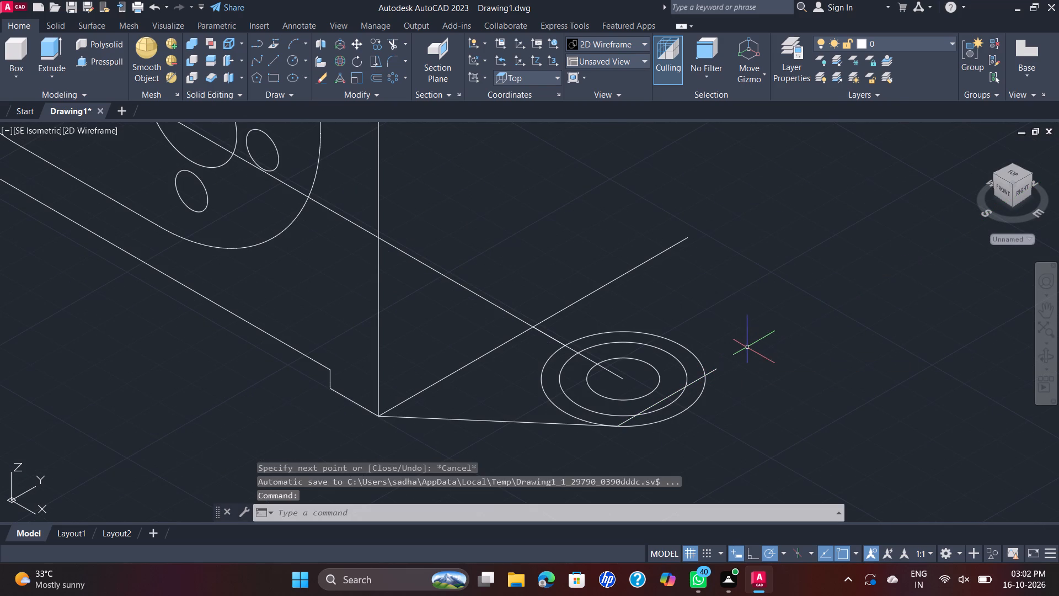
Draw a line from the free end of the 96 mm depth line tangent to the copied outer circle.
{"action": "key", "text": "space"}
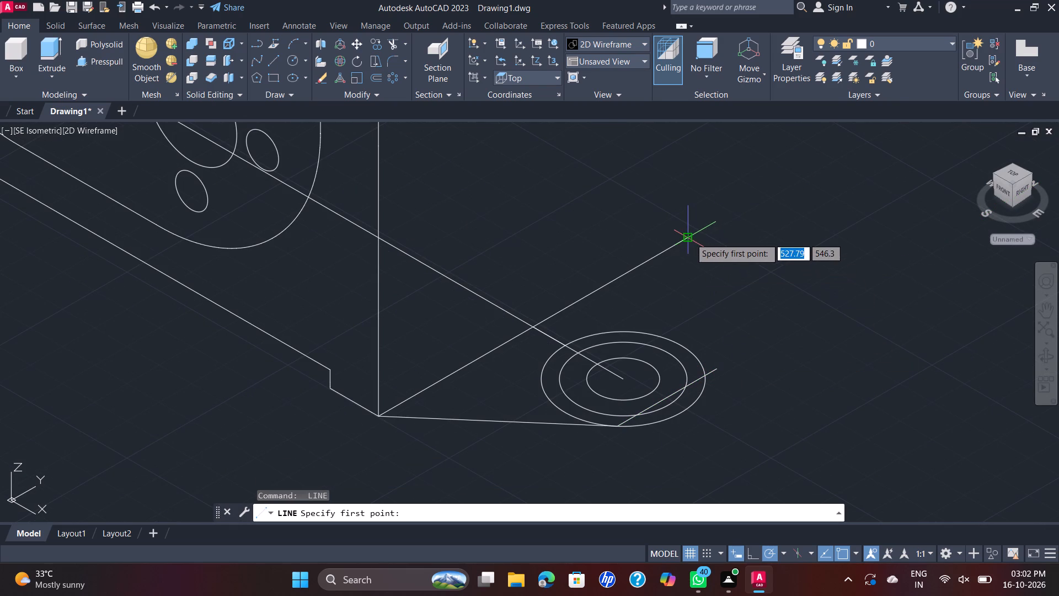
{"action": "left_click", "coordinate": [690, 238]}
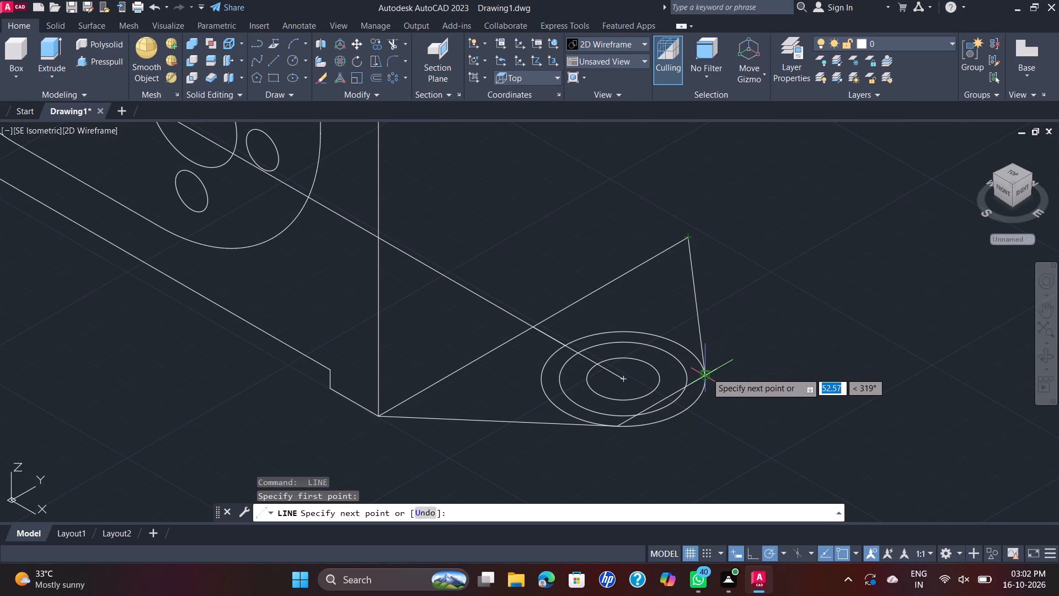
{"action": "left_click", "coordinate": [707, 374]}
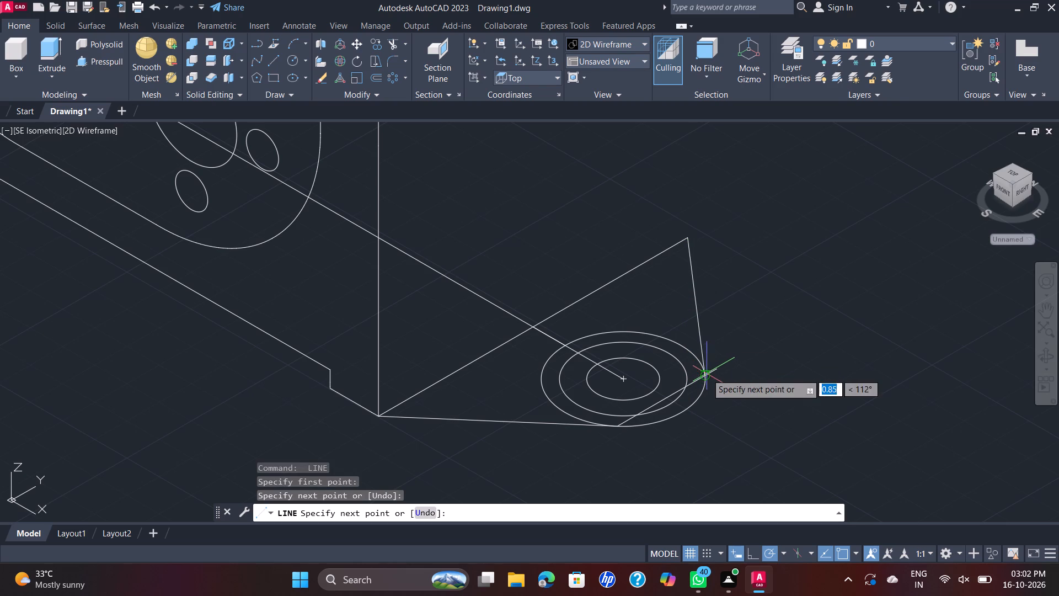
{"action": "key", "text": "Escape"}
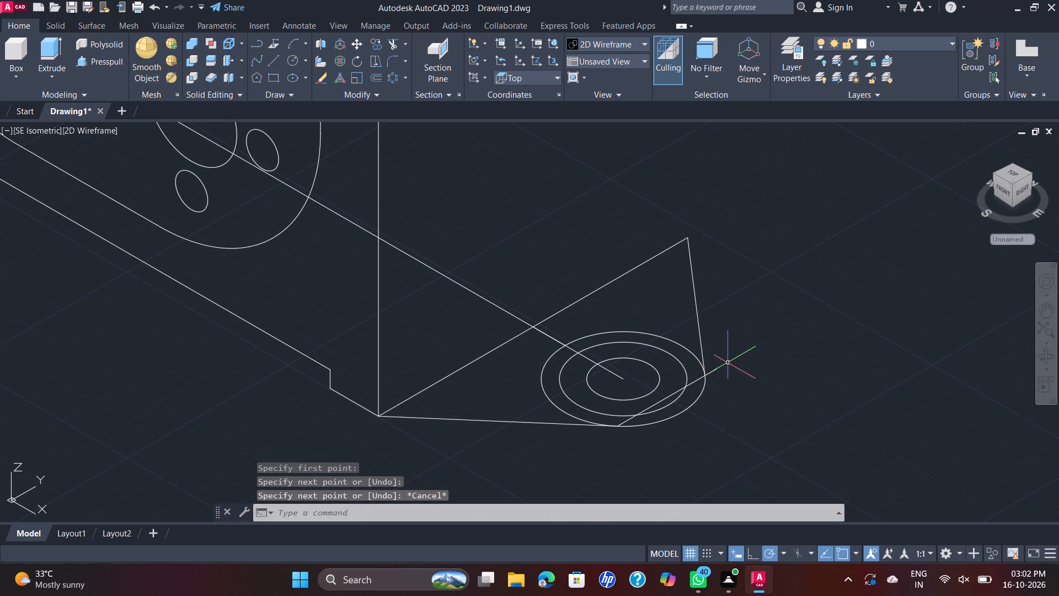
Delete the line that crosses the copied concentric circles between the two tangent points.
{"action": "scroll", "coordinate": [728, 363], "scroll_direction": "up", "scroll_amount": 1}
{"action": "left_click", "coordinate": [699, 377]}
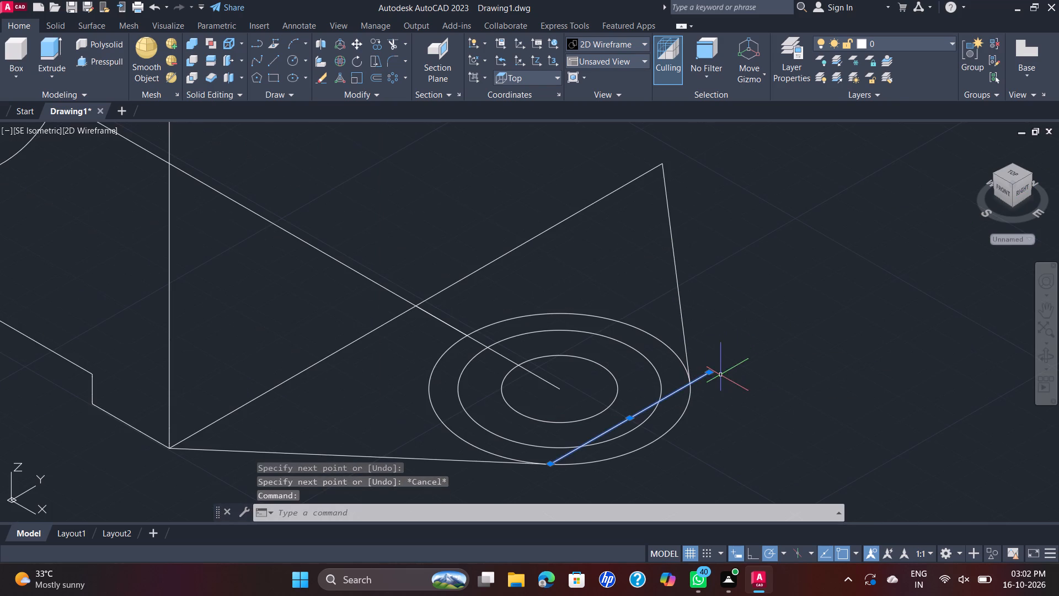
{"action": "key", "text": "Home"}
{"action": "key", "text": "Delete"}
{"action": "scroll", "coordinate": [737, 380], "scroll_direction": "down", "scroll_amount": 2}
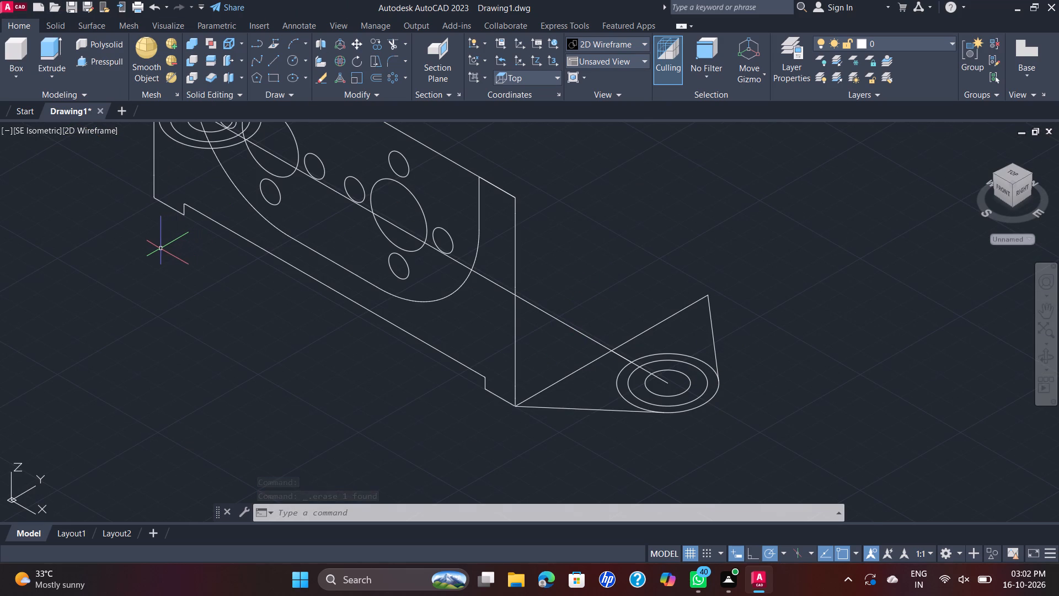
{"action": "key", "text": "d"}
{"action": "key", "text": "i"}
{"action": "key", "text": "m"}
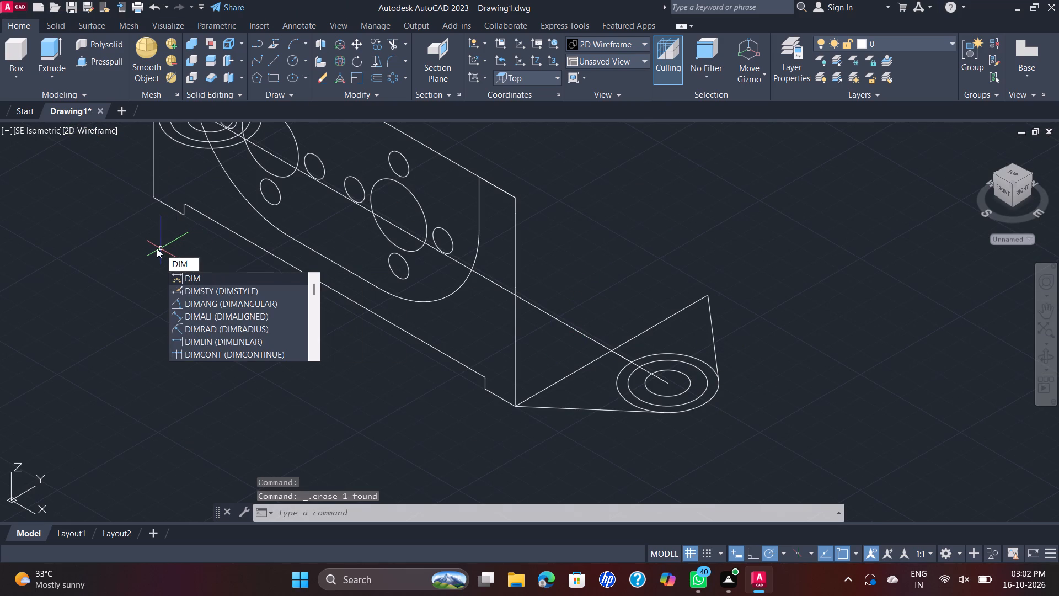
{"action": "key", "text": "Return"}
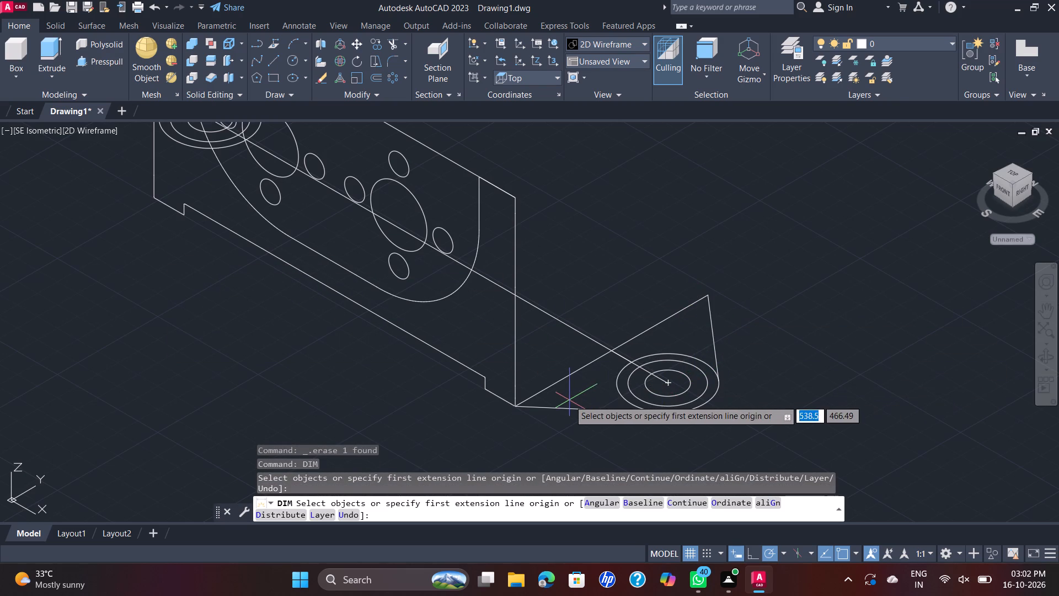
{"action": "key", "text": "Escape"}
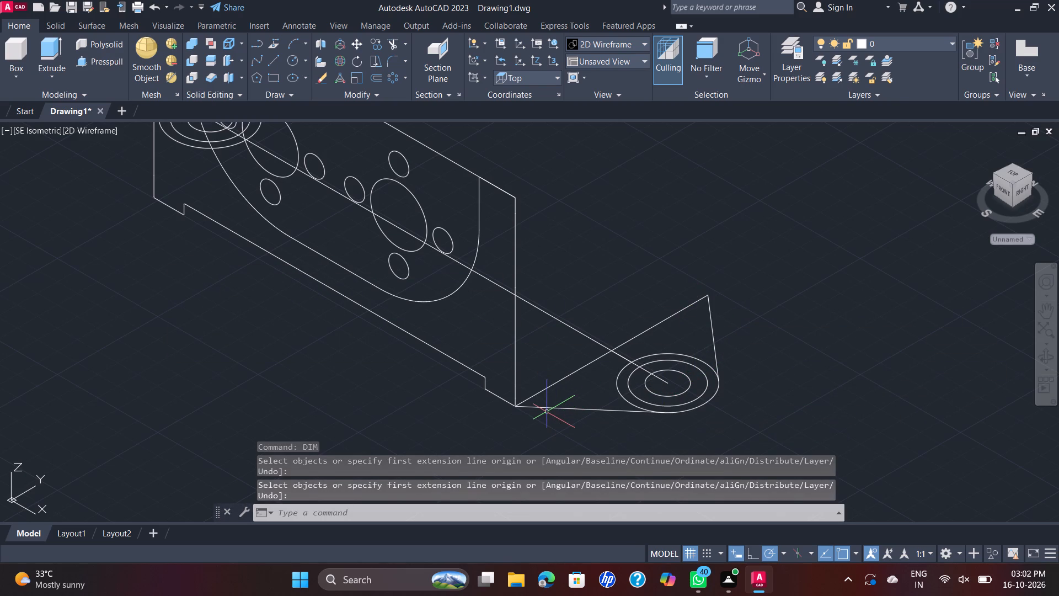
Check the angle between the two lines tangent to the outer circle with an angular dimension, without placing it.
{"action": "type", "text": "DIM"}
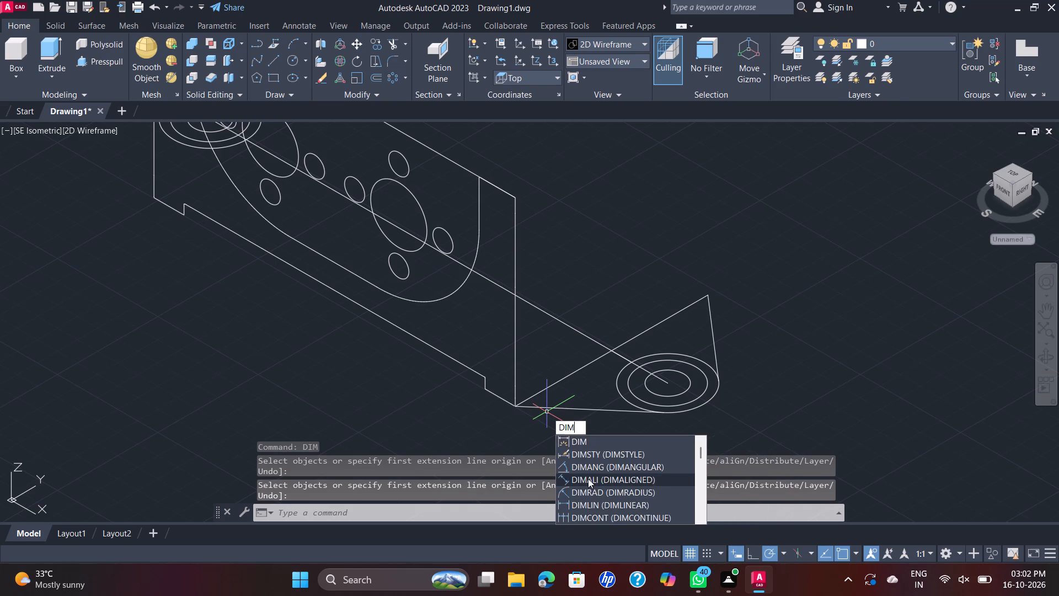
{"action": "left_click", "coordinate": [591, 469]}
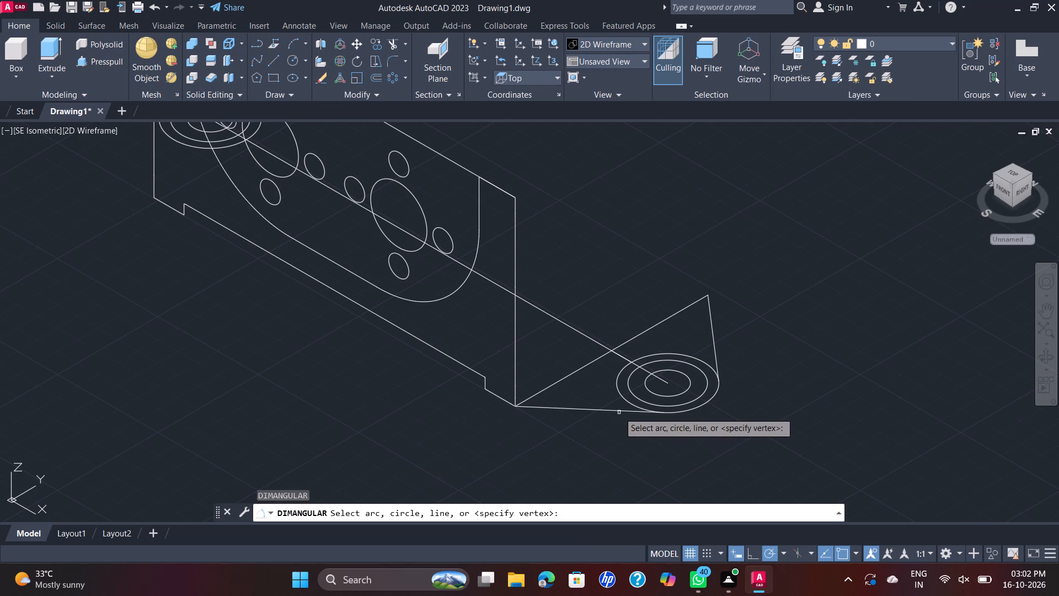
{"action": "left_click", "coordinate": [620, 412]}
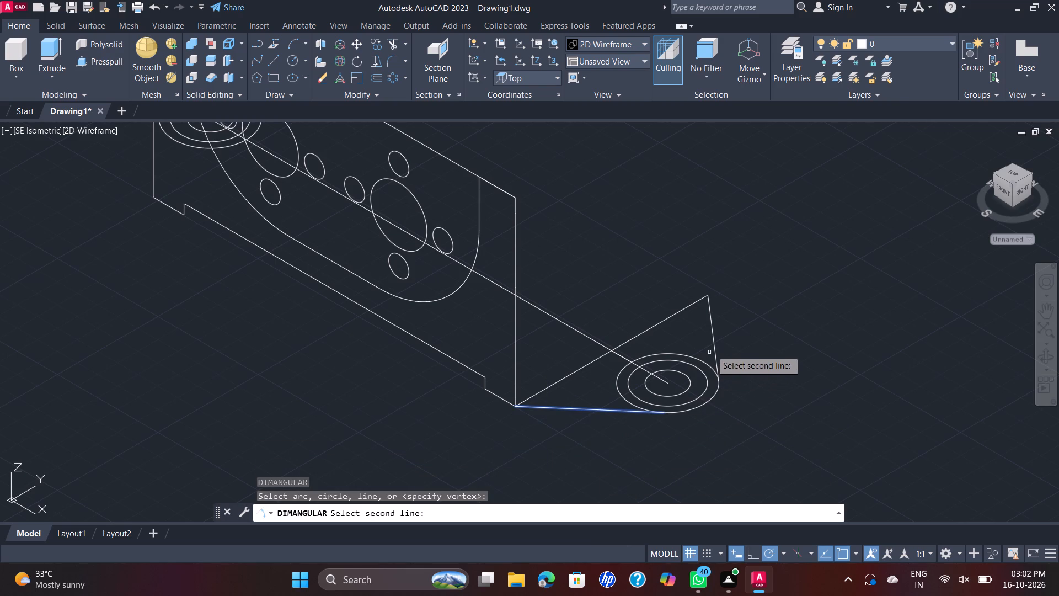
{"action": "left_click", "coordinate": [714, 347]}
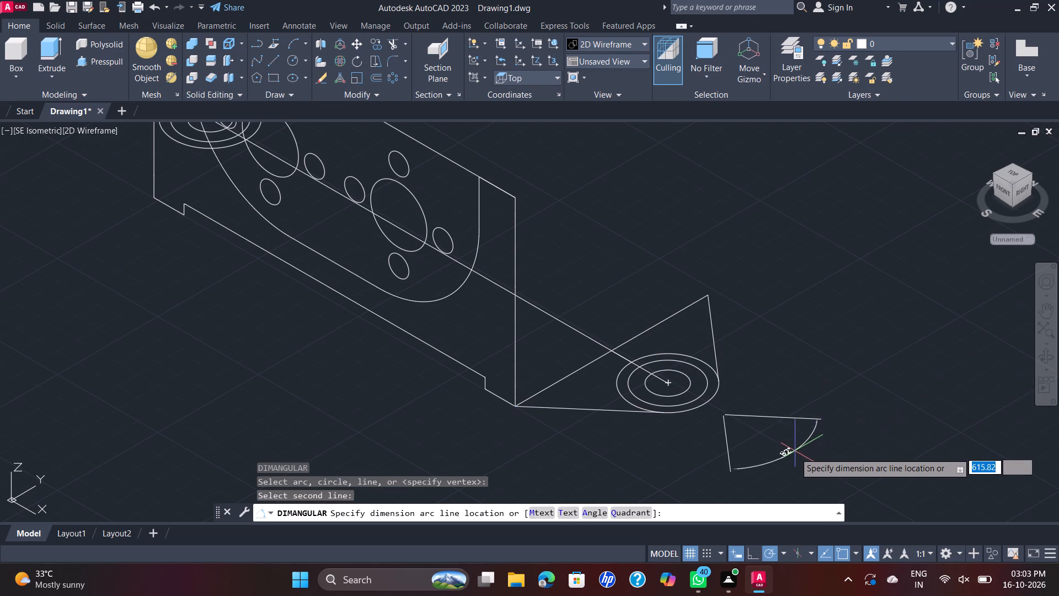
{"action": "scroll", "coordinate": [795, 460], "scroll_direction": "up", "scroll_amount": 2}
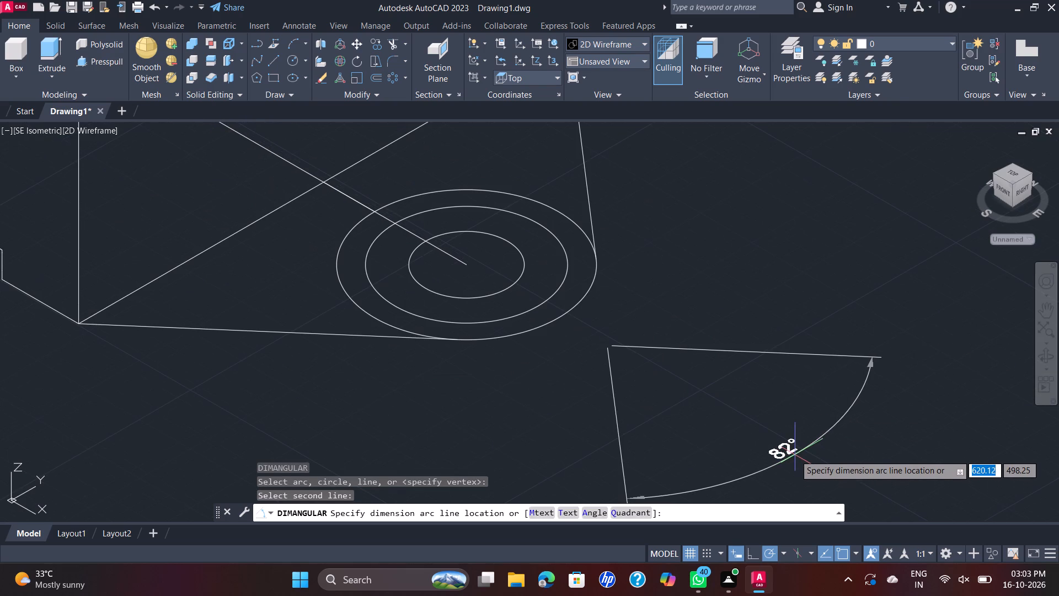
{"action": "scroll", "coordinate": [795, 455], "scroll_direction": "down", "scroll_amount": 1}
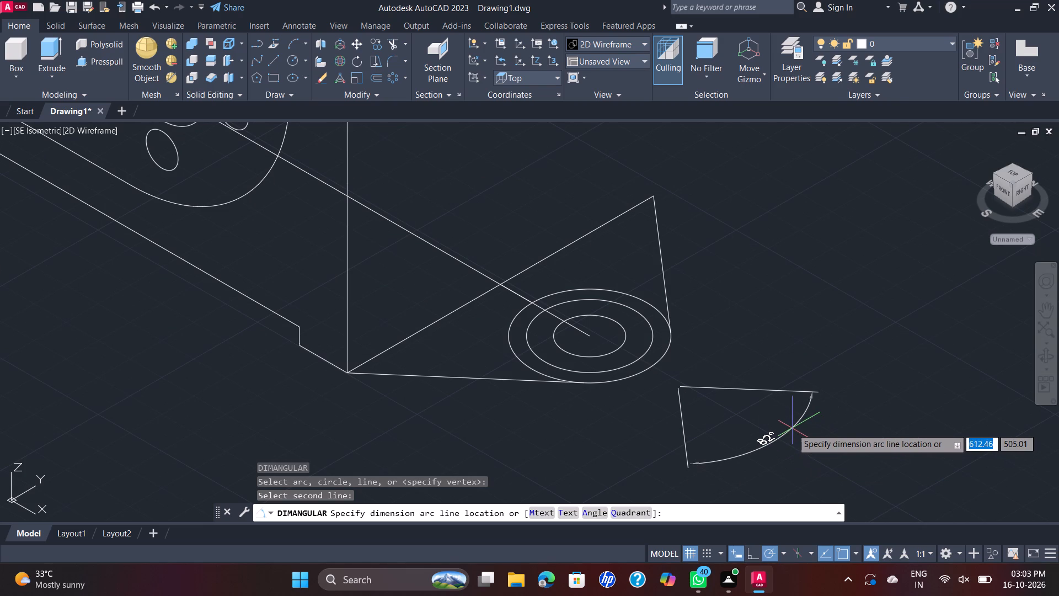
{"action": "key", "text": "Escape"}
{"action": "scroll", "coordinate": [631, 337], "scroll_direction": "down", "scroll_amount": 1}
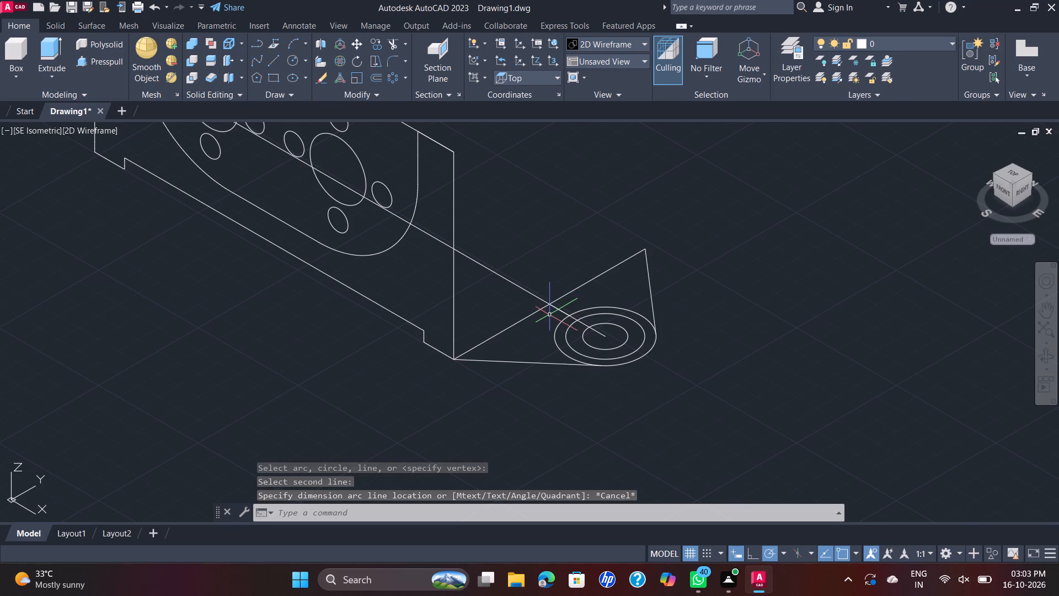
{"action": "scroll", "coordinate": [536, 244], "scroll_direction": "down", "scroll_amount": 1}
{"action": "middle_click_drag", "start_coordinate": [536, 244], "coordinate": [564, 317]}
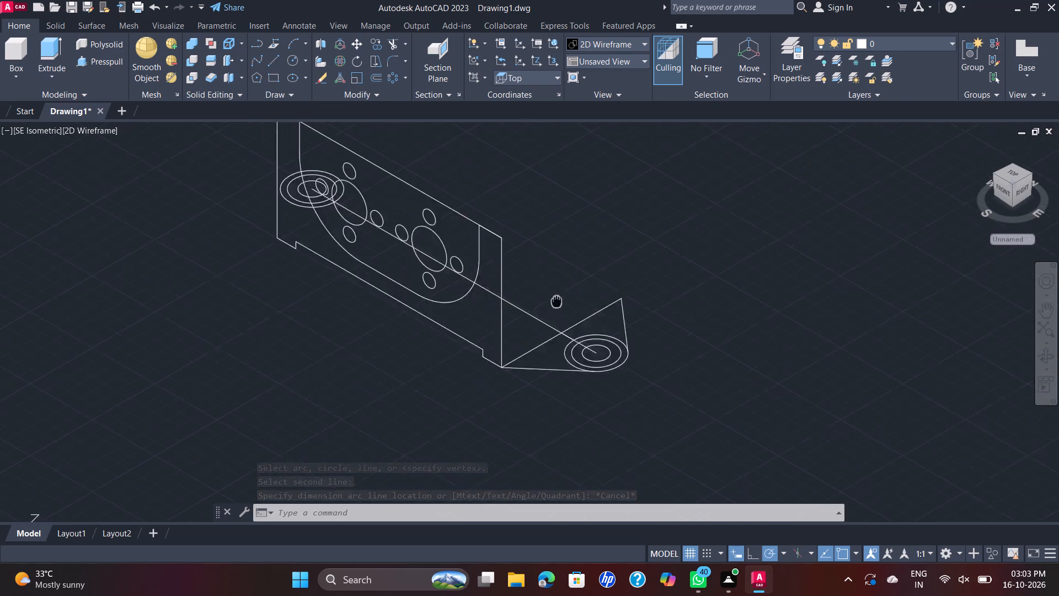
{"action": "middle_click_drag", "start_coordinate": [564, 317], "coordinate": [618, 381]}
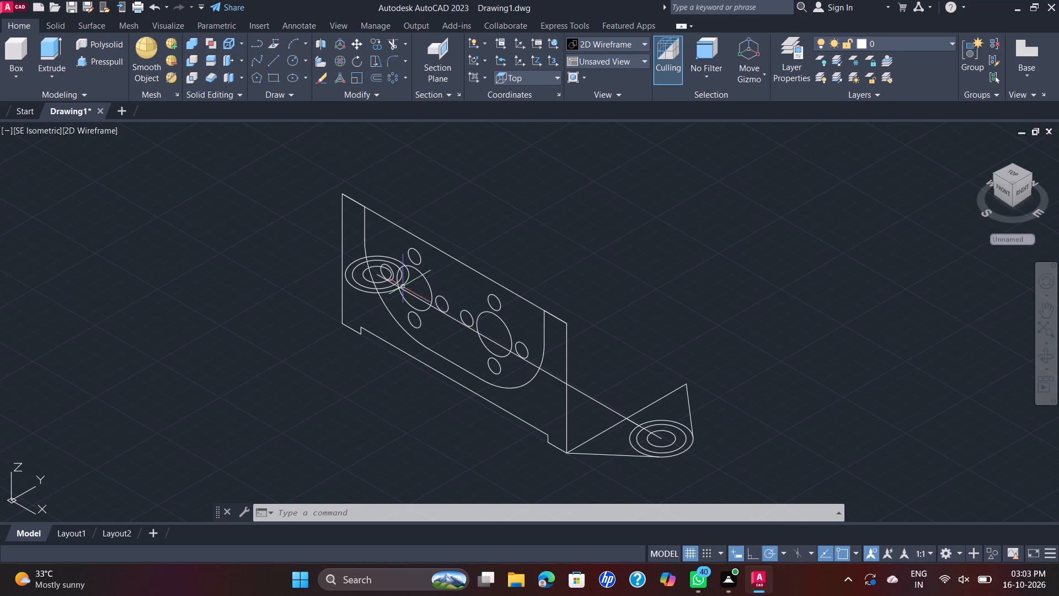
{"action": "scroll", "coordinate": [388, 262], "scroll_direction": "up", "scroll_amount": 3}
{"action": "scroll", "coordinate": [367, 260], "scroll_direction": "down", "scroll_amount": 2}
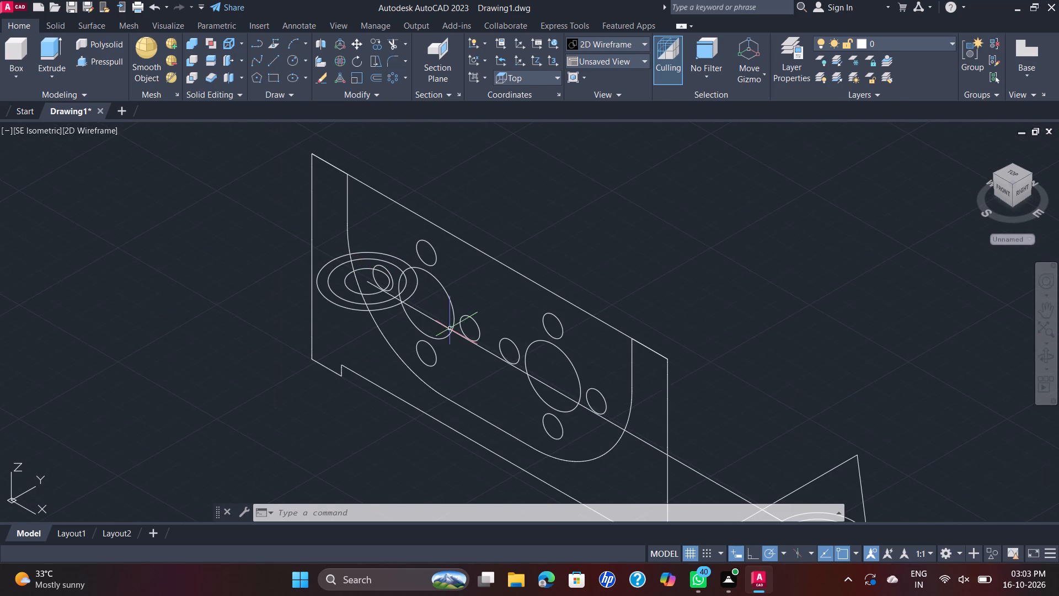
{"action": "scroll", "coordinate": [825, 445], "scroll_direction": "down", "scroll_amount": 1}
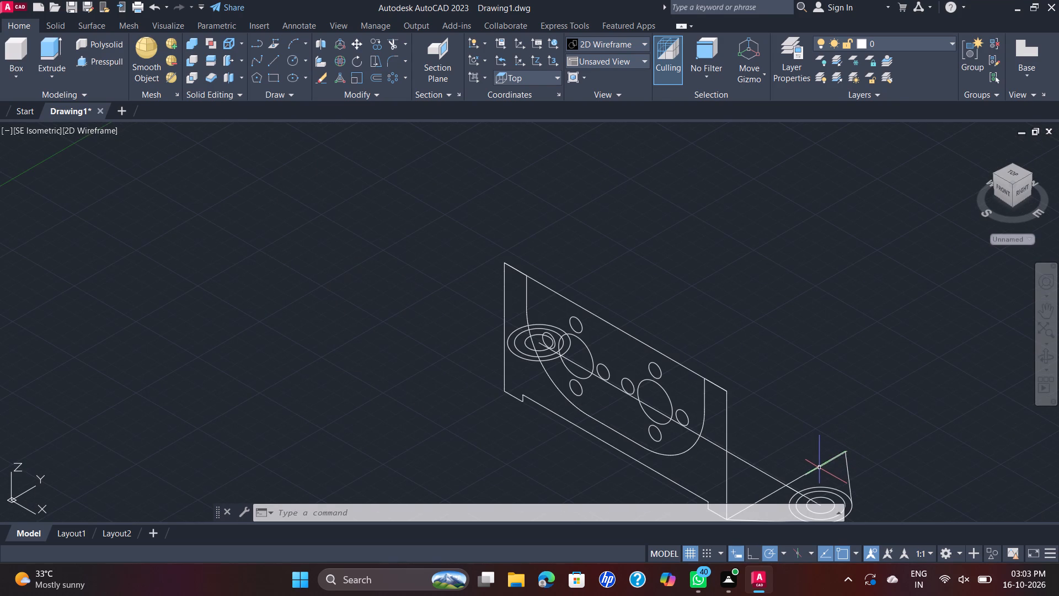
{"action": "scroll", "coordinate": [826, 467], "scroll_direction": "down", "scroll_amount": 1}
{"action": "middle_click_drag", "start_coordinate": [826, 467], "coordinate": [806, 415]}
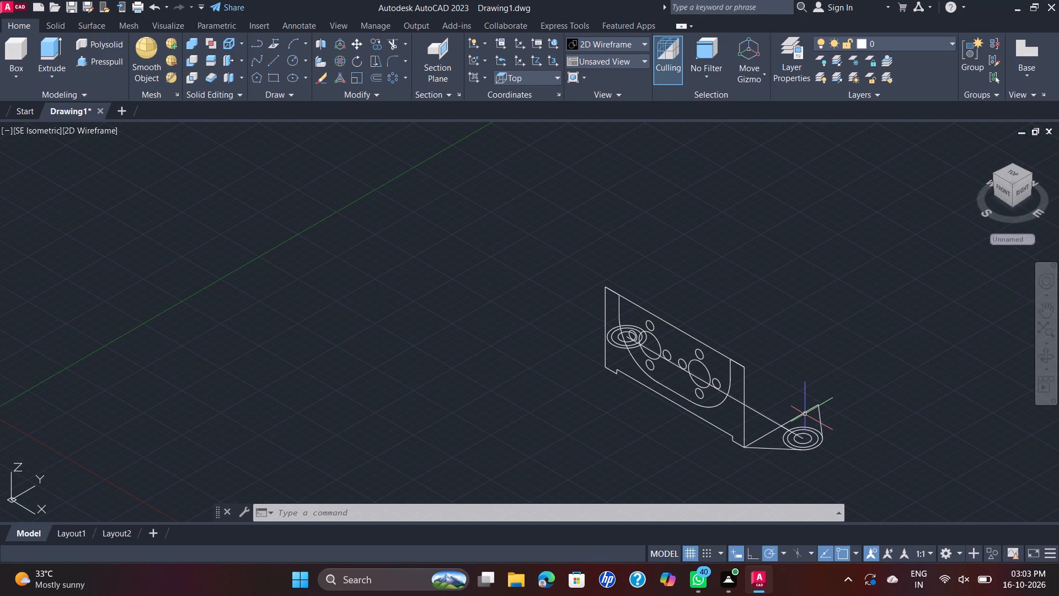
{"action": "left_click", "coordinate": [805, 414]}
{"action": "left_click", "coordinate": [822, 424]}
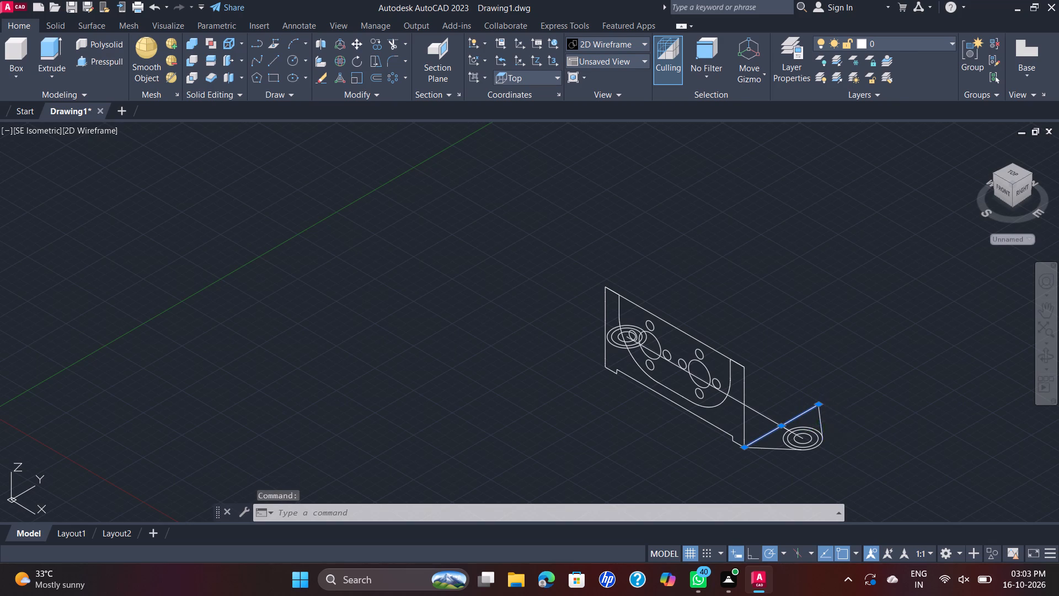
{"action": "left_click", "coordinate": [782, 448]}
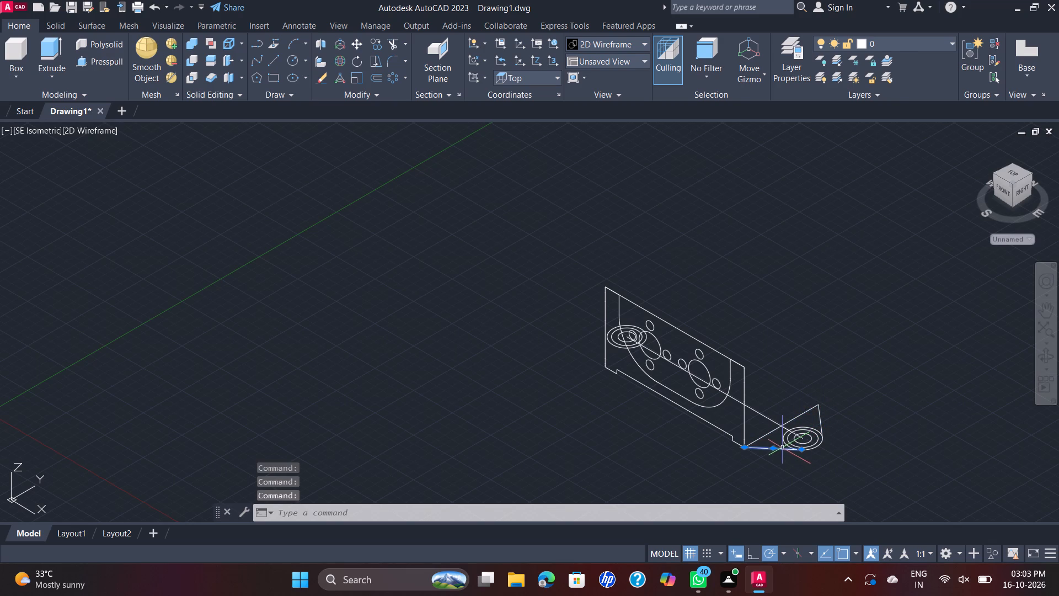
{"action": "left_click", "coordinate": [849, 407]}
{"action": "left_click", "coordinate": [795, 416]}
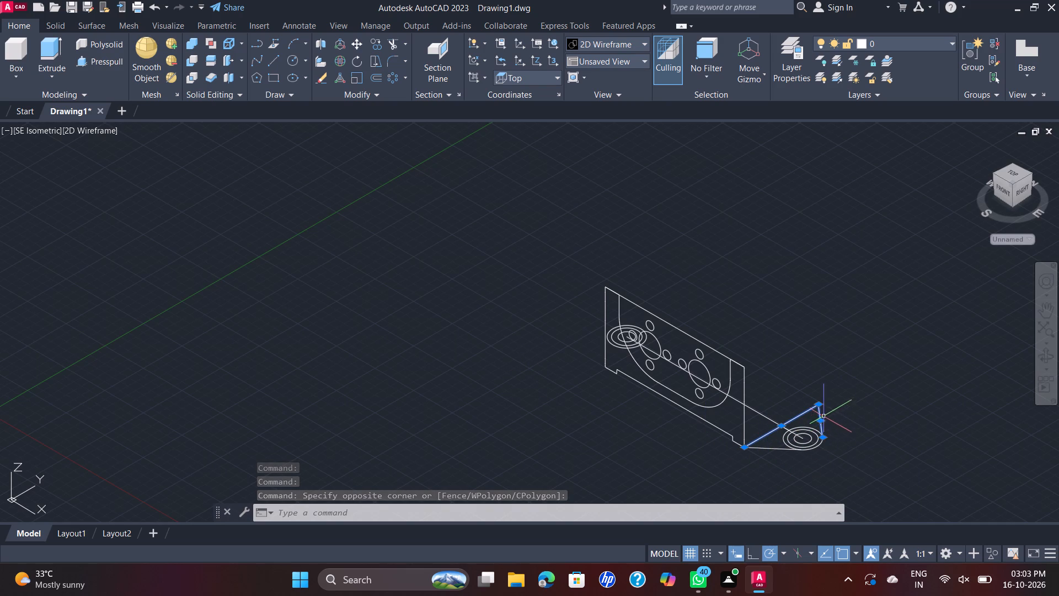
Delete the three original concentric circles at the far end of the centre line, keeping the copied set at the tangent lines.
{"action": "scroll", "coordinate": [657, 330], "scroll_direction": "up", "scroll_amount": 2}
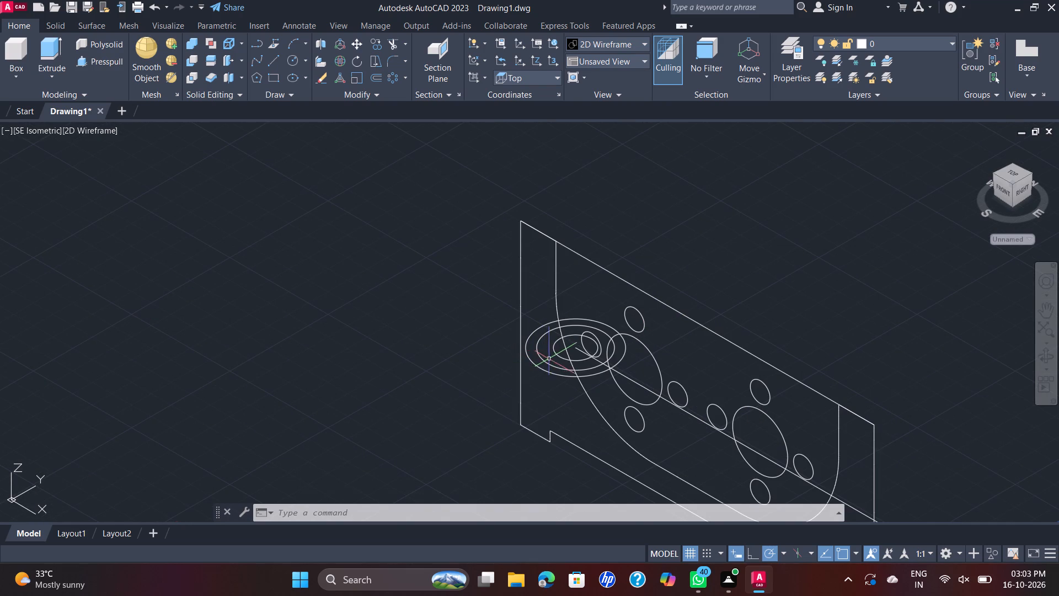
{"action": "left_click", "coordinate": [558, 354]}
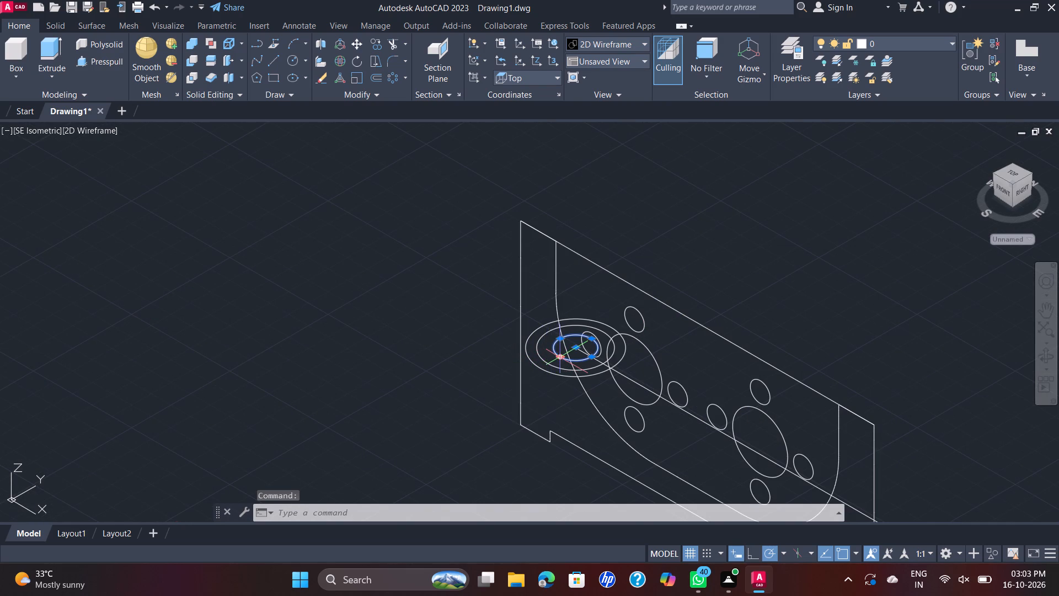
{"action": "left_click", "coordinate": [537, 383]}
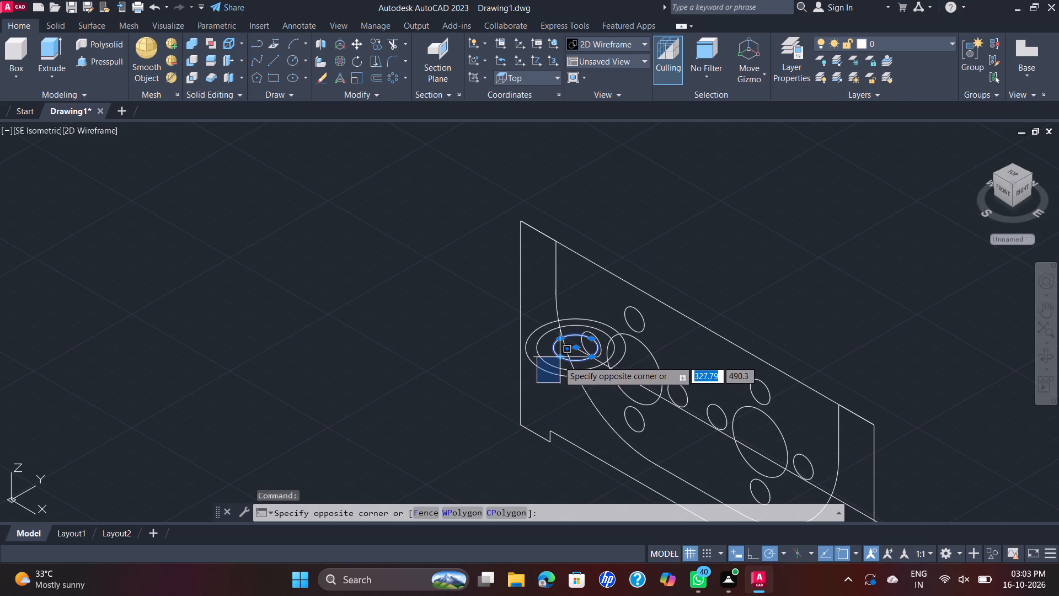
{"action": "left_click", "coordinate": [557, 359]}
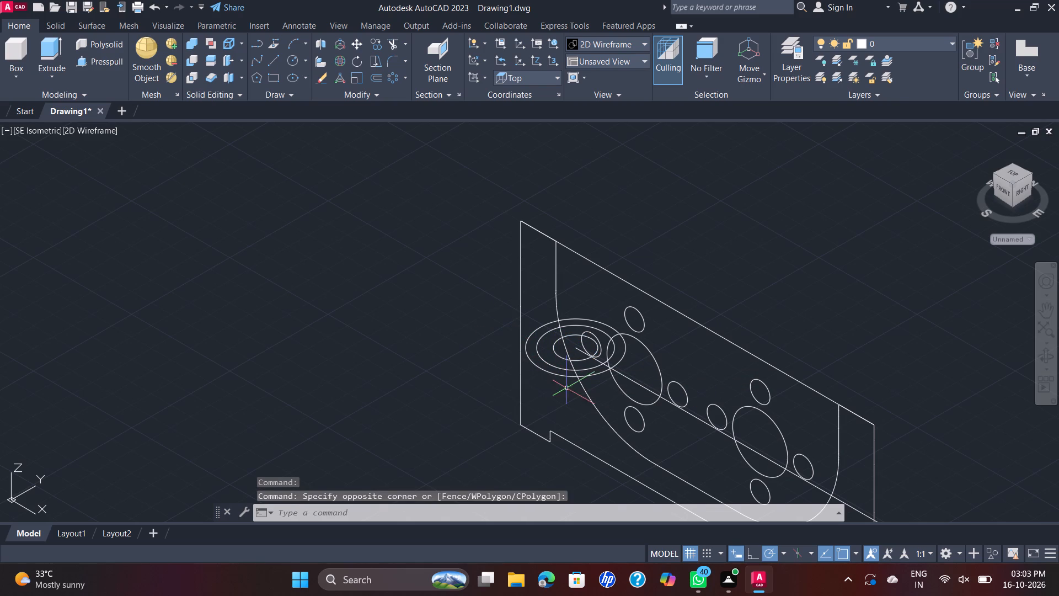
{"action": "left_click", "coordinate": [553, 386]}
{"action": "left_click", "coordinate": [557, 350]}
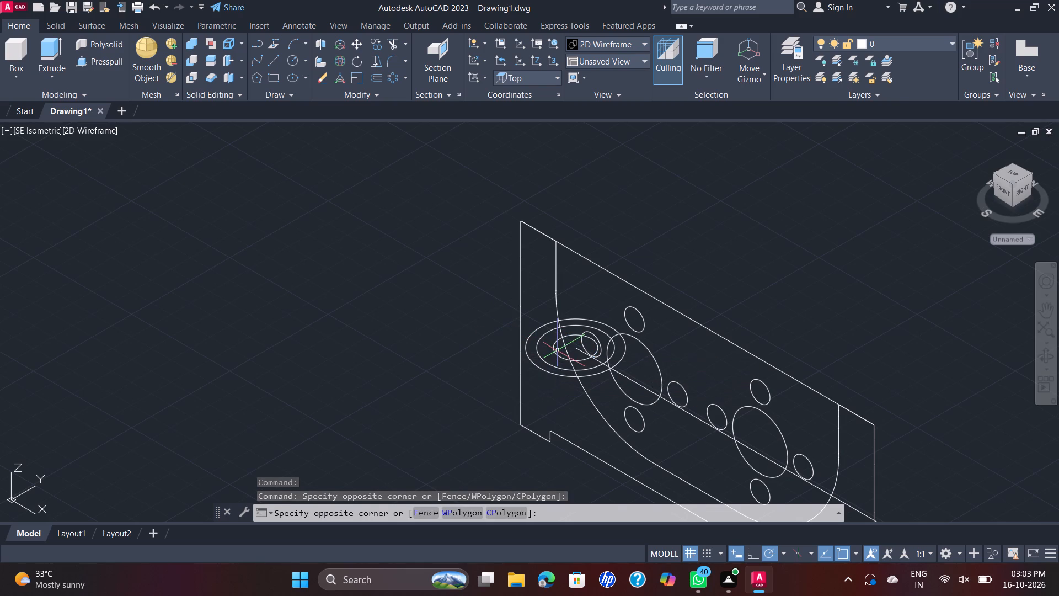
{"action": "left_click", "coordinate": [534, 304]}
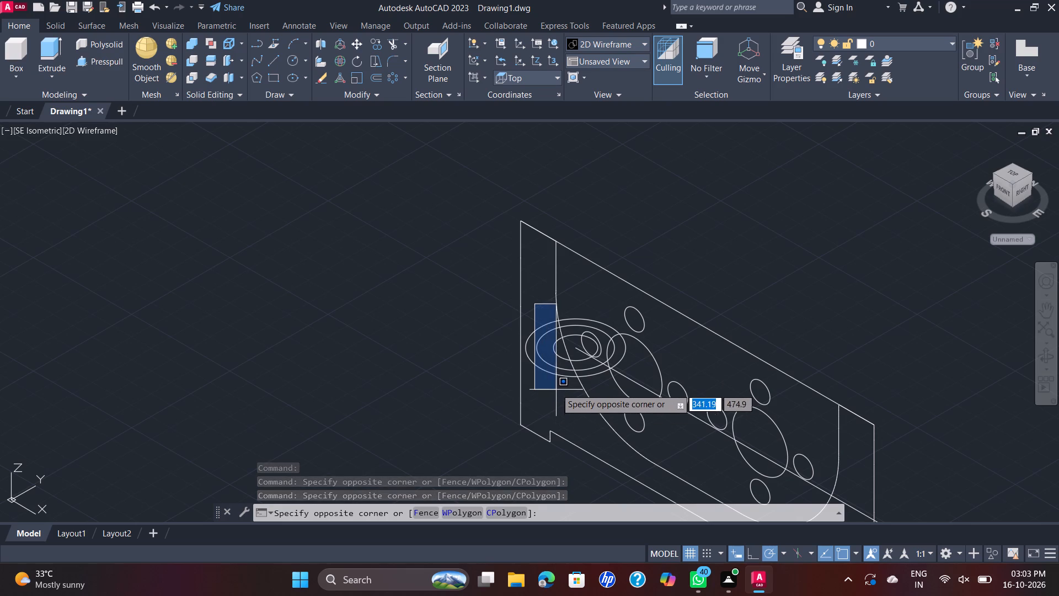
{"action": "left_click", "coordinate": [535, 337]}
{"action": "left_click", "coordinate": [543, 383]}
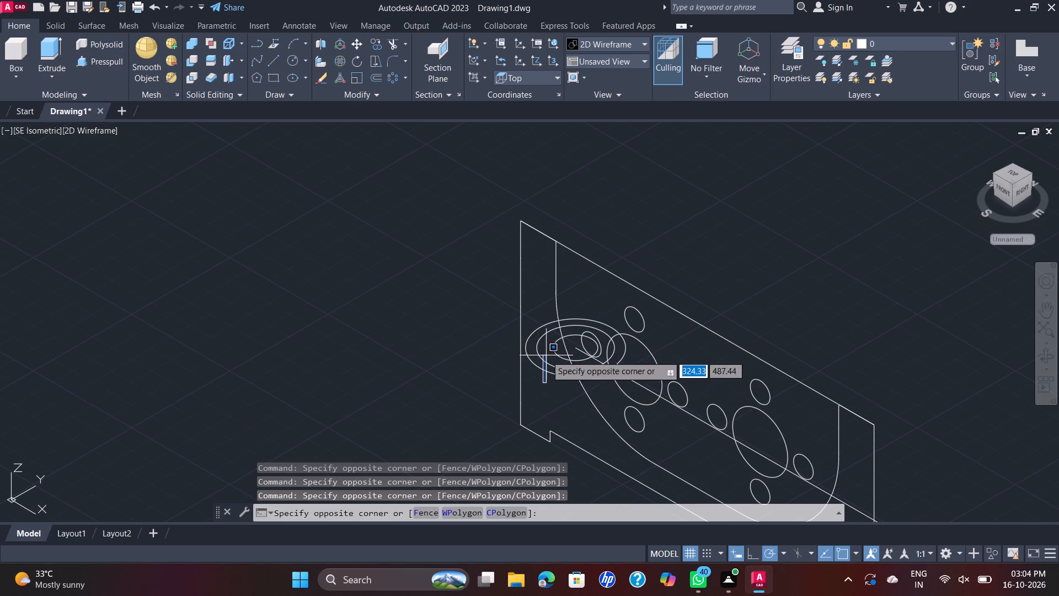
{"action": "left_click", "coordinate": [541, 328]}
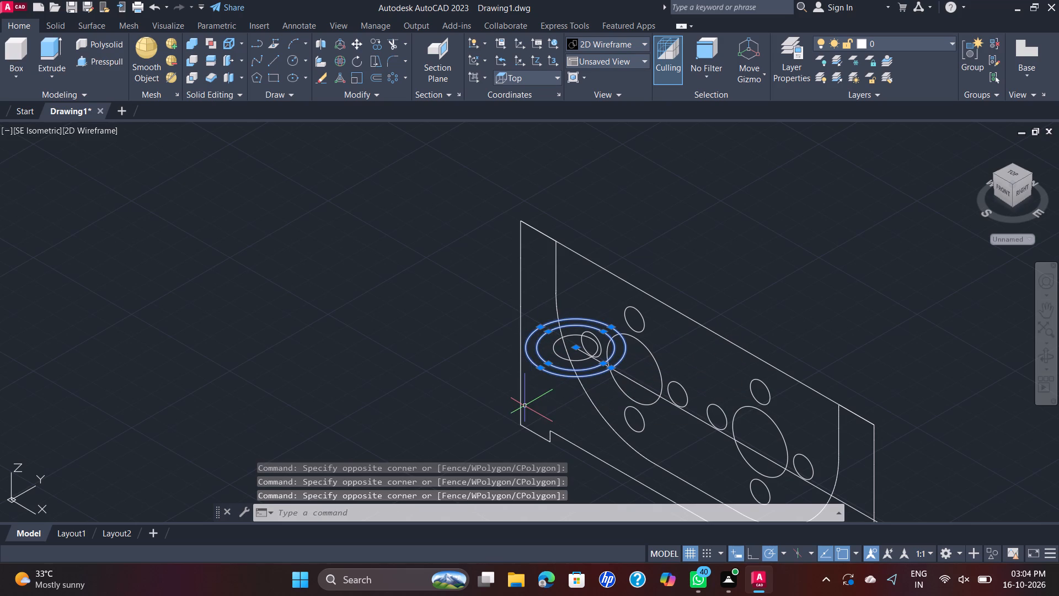
{"action": "key", "text": "Delete"}
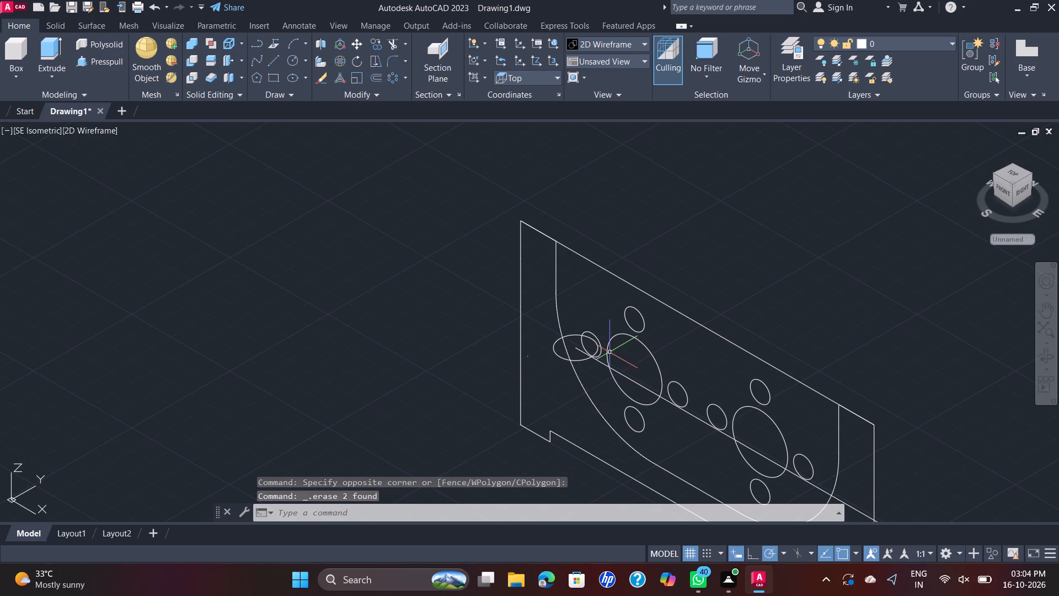
{"action": "left_click", "coordinate": [584, 361]}
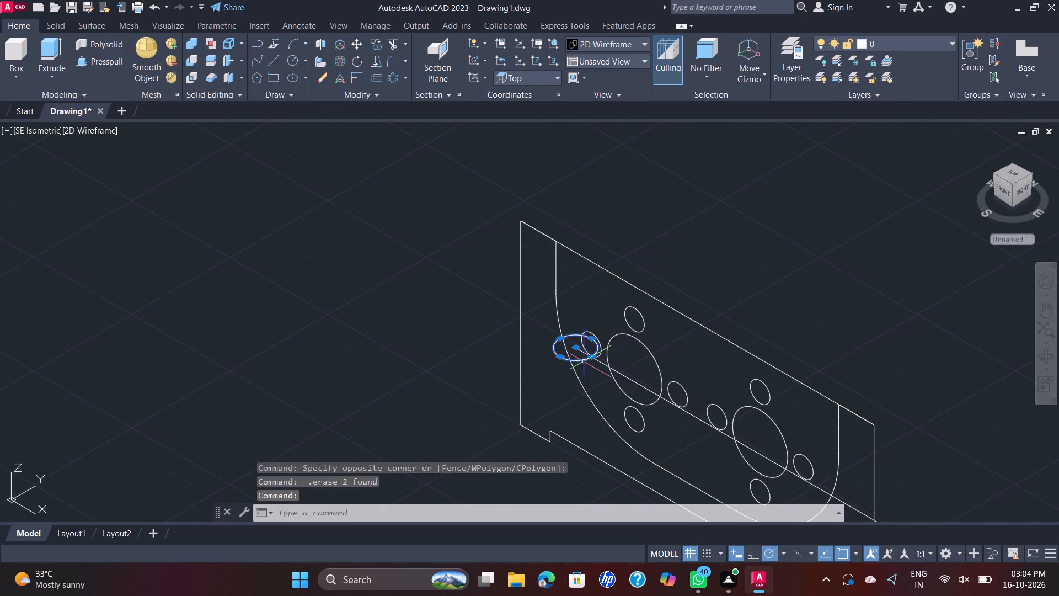
{"action": "key", "text": "Delete"}
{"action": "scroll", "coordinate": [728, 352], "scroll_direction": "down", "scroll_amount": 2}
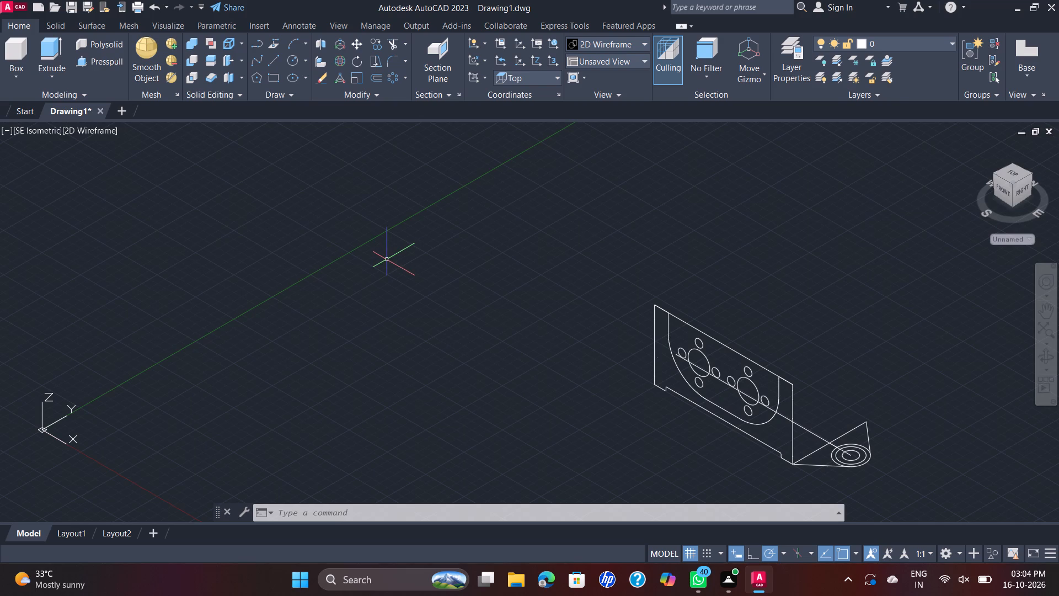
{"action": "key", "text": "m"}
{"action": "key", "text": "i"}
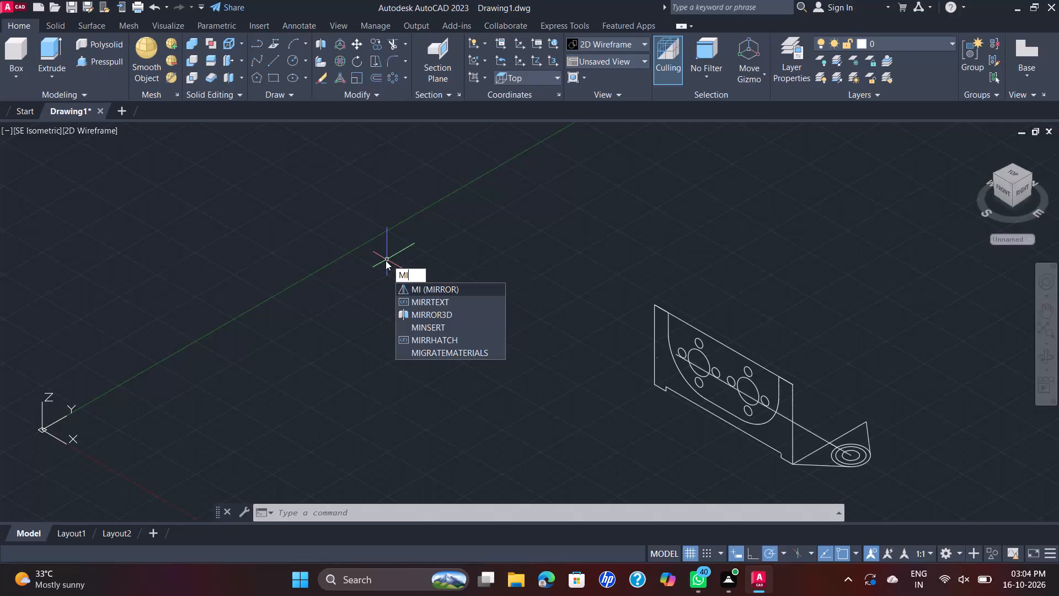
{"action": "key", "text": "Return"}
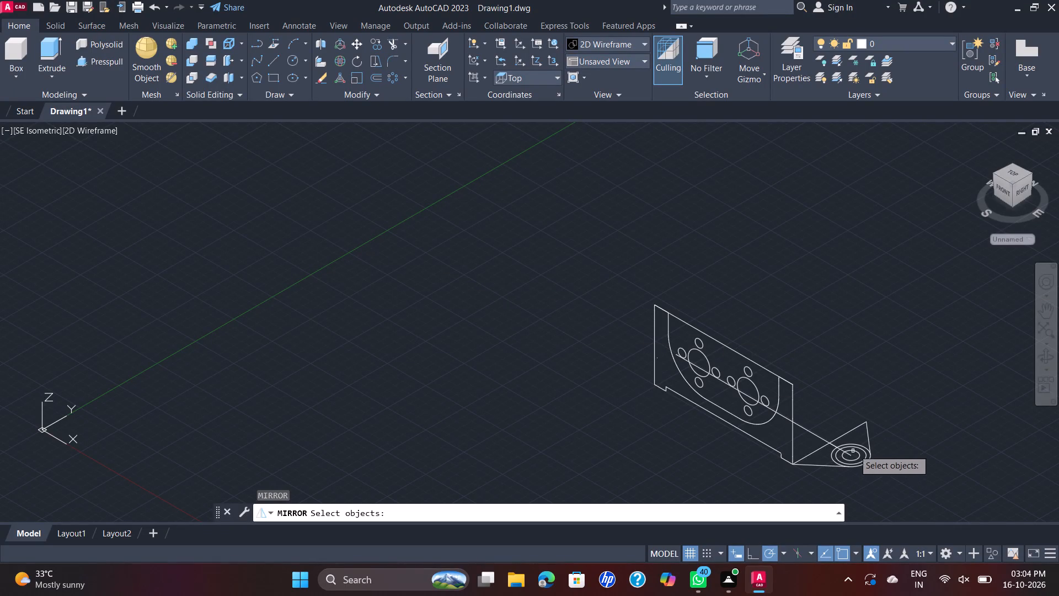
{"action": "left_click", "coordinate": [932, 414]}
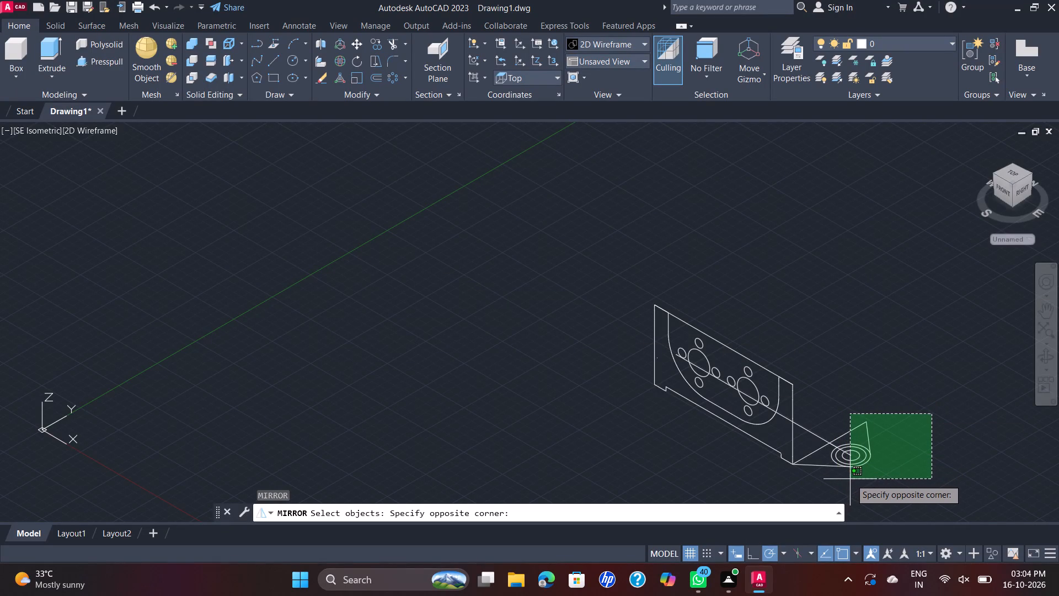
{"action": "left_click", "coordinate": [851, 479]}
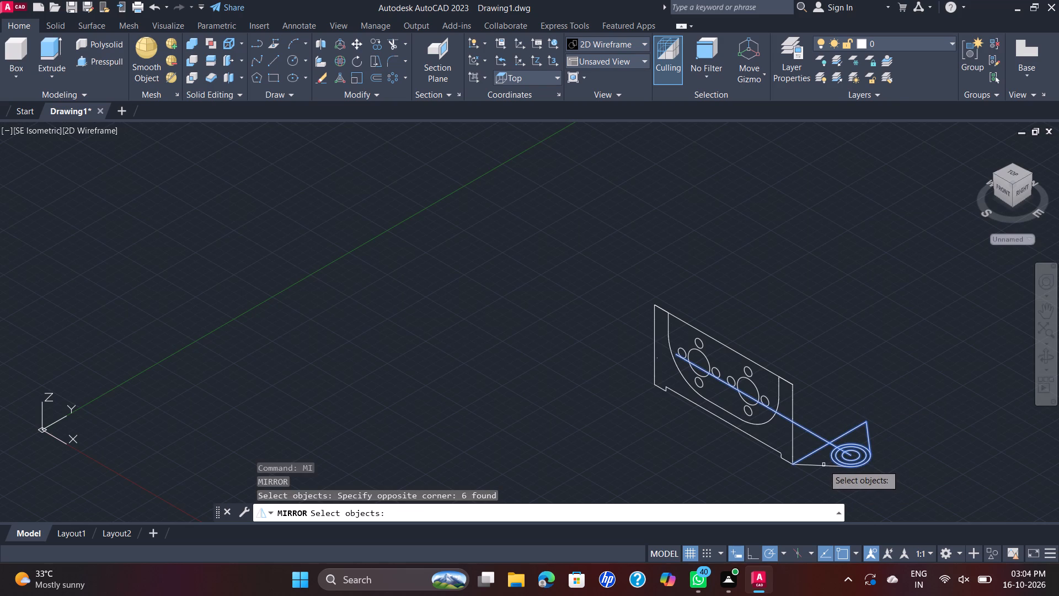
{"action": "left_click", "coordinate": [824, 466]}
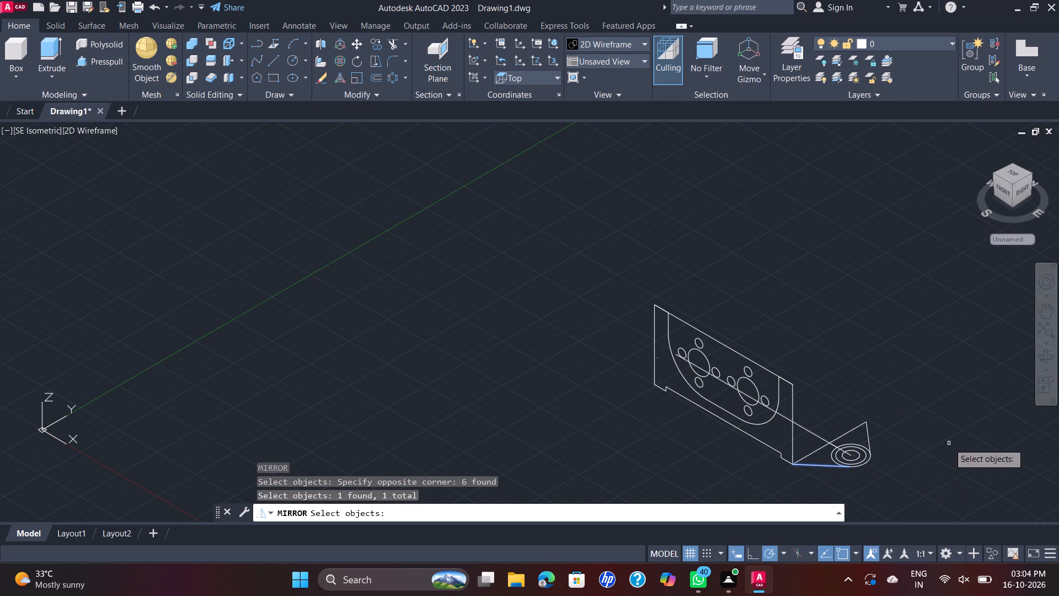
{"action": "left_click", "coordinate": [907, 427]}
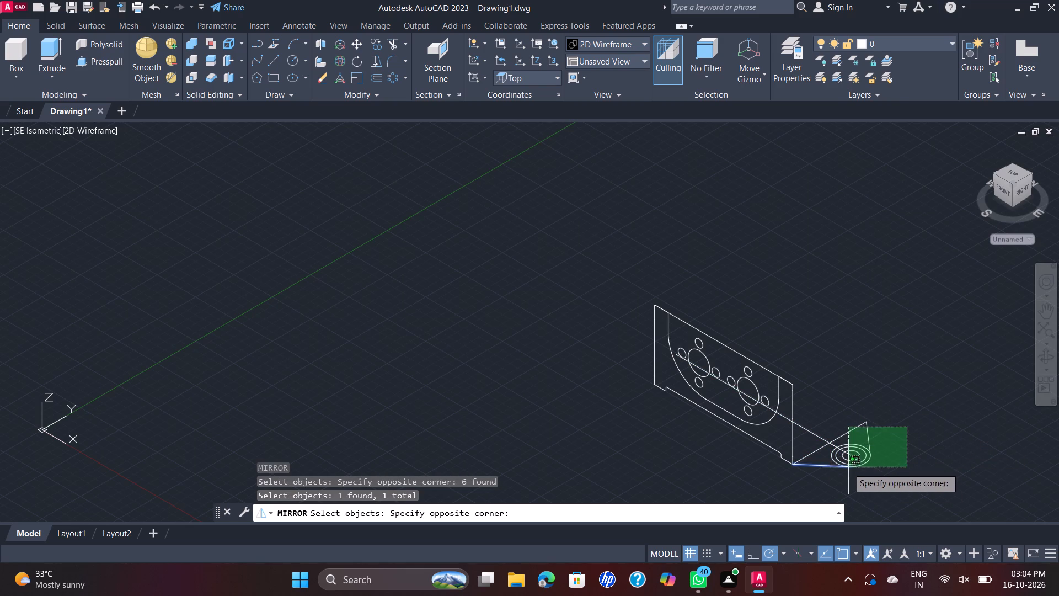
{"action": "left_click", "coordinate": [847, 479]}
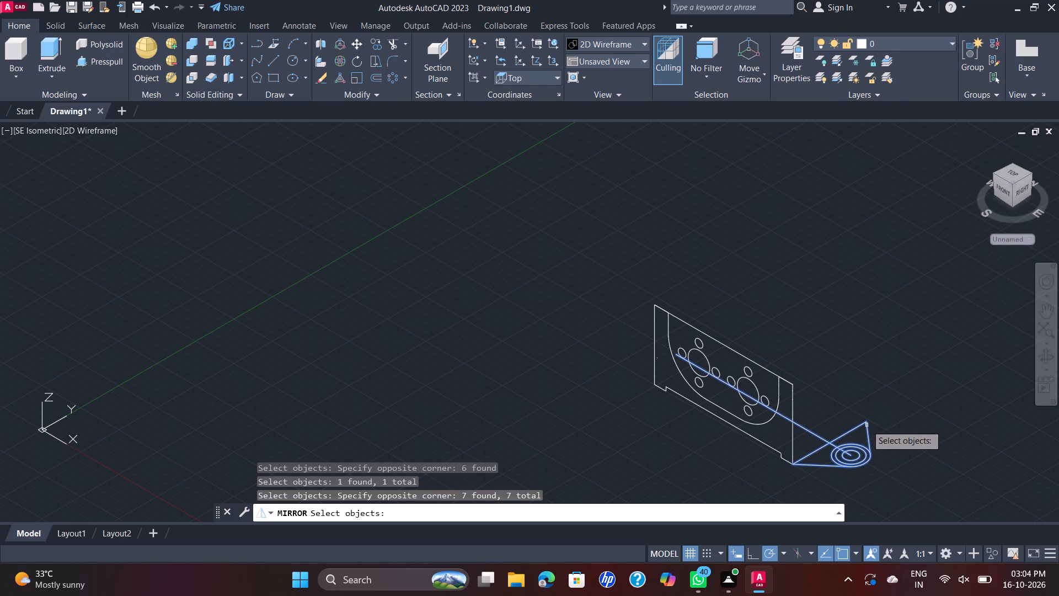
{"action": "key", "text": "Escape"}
Mirror the concentric circles and their tangent lines about the 96 mm depth line, keeping the source objects.
{"action": "left_click", "coordinate": [967, 406]}
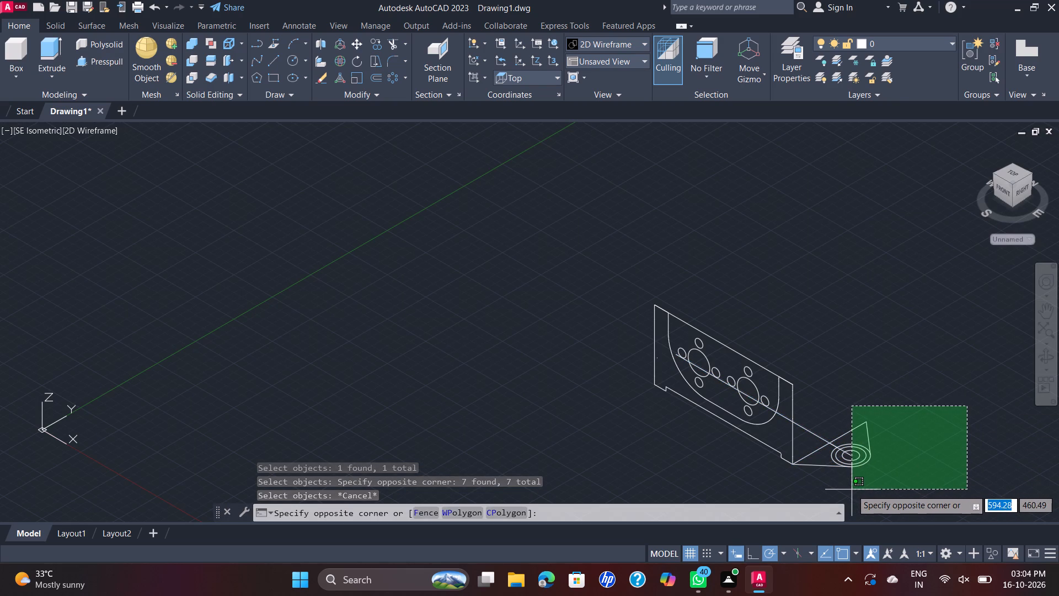
{"action": "left_click", "coordinate": [821, 477]}
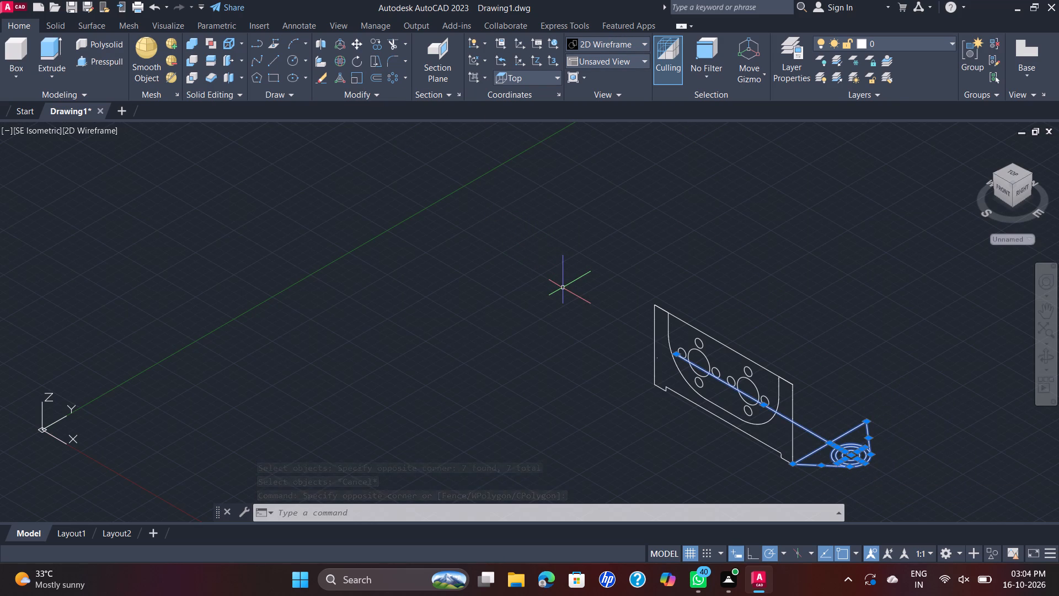
{"action": "type", "text": "MI"}
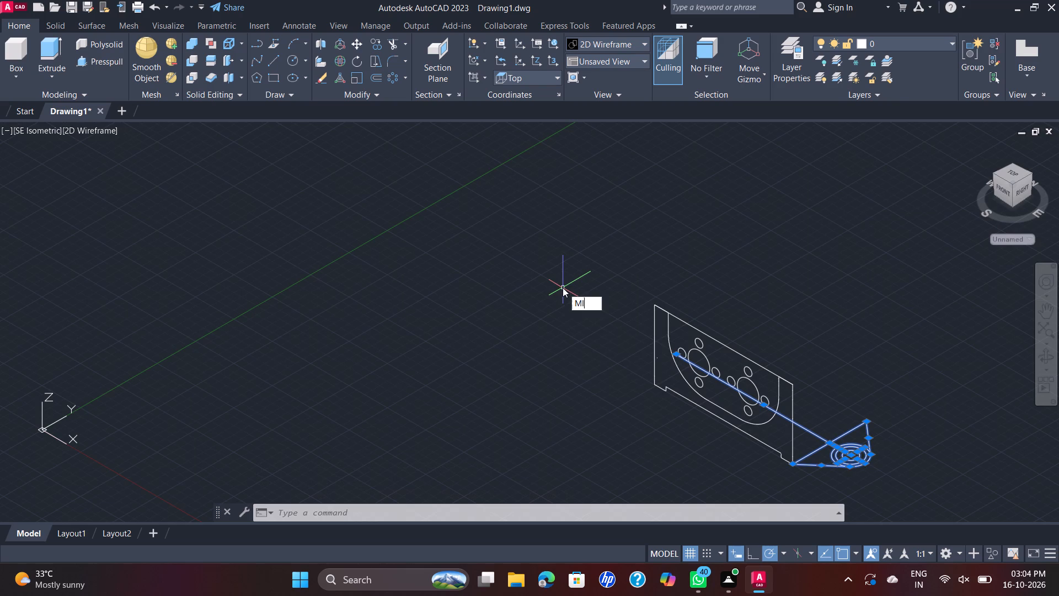
{"action": "key", "text": "Return"}
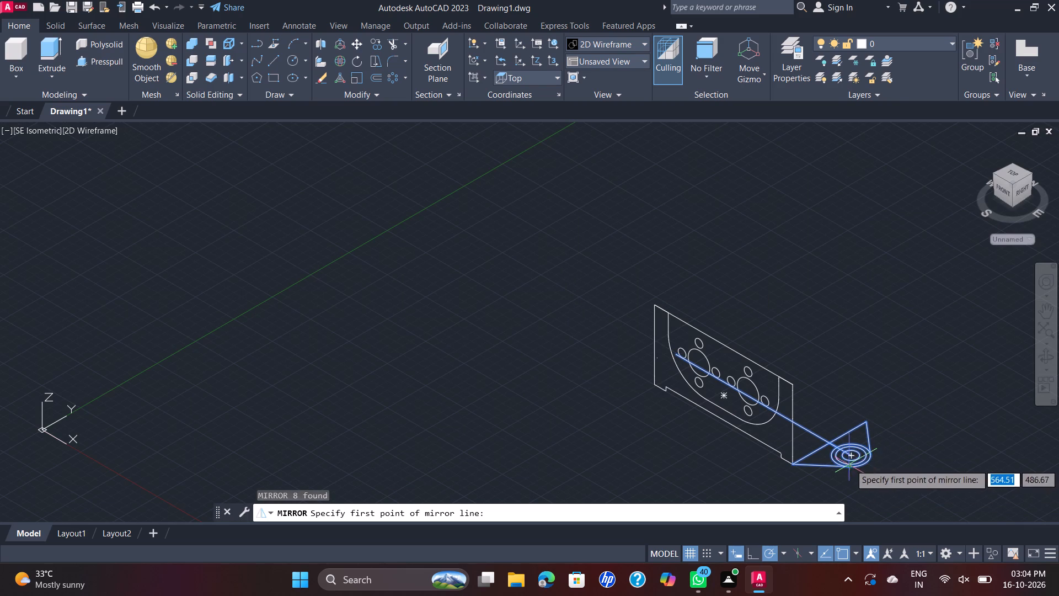
{"action": "scroll", "coordinate": [860, 462], "scroll_direction": "up", "scroll_amount": 1}
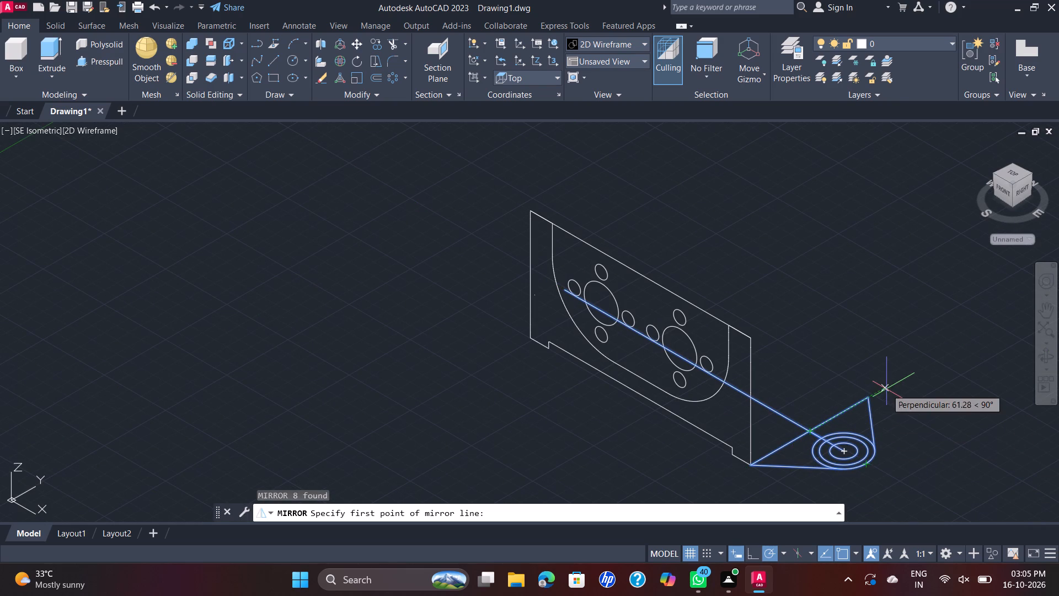
{"action": "left_click", "coordinate": [869, 398]}
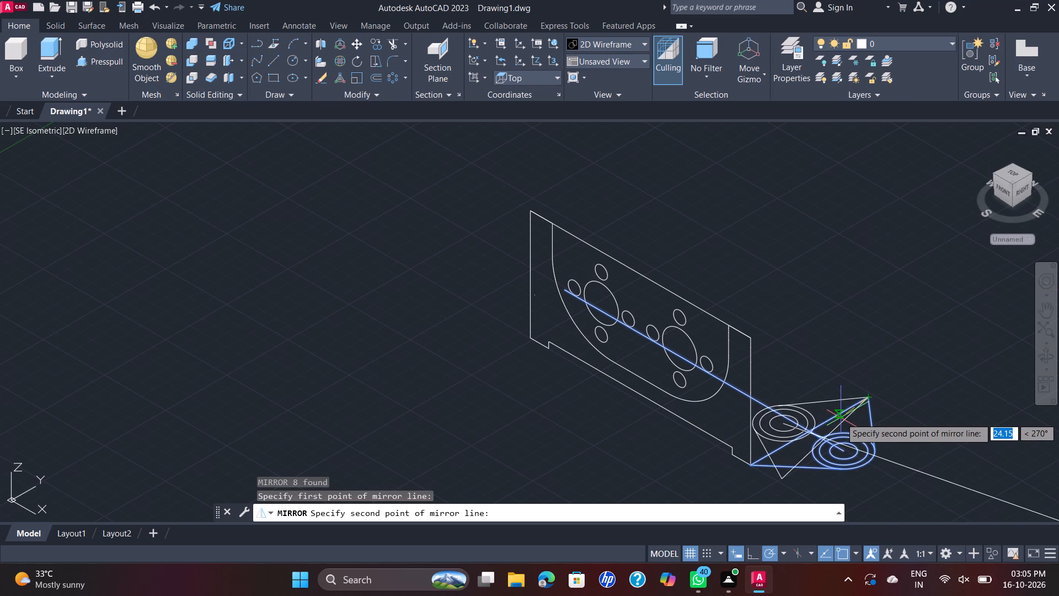
{"action": "left_click", "coordinate": [808, 431]}
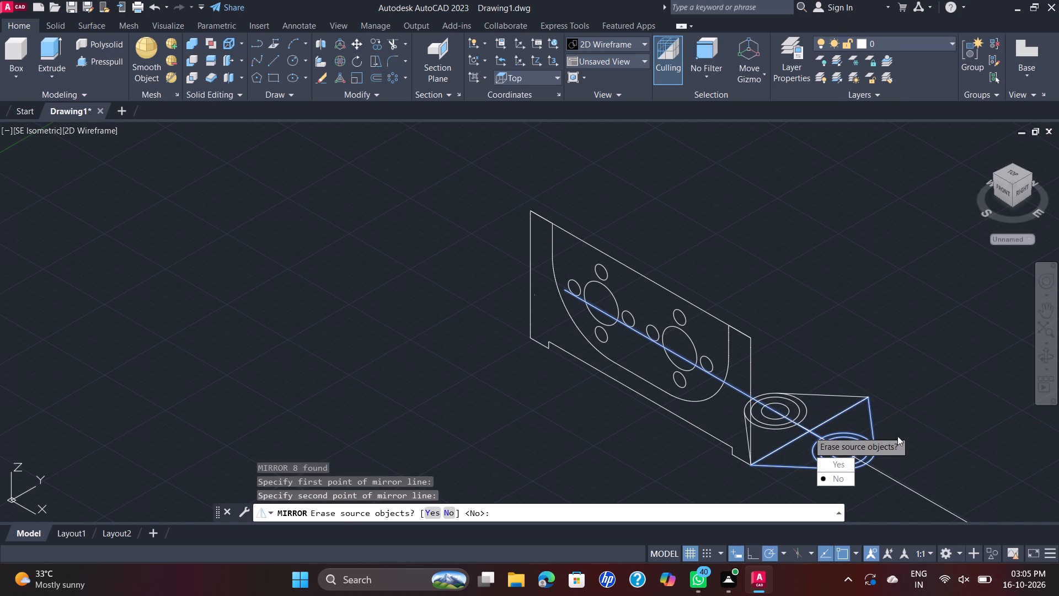
{"action": "left_click_drag", "start_coordinate": [835, 482], "coordinate": [808, 431]}
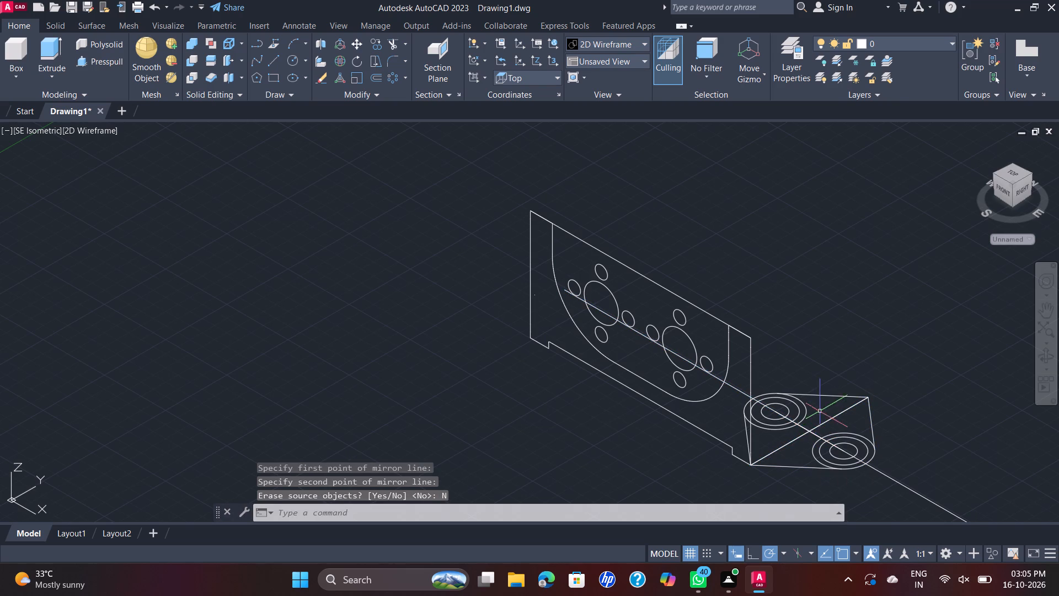
Delete the mirrored copy of the long centre line that extends outward beyond the outer lug circles.
{"action": "scroll", "coordinate": [820, 411], "scroll_direction": "up", "scroll_amount": 1}
{"action": "scroll", "coordinate": [831, 406], "scroll_direction": "down", "scroll_amount": 2}
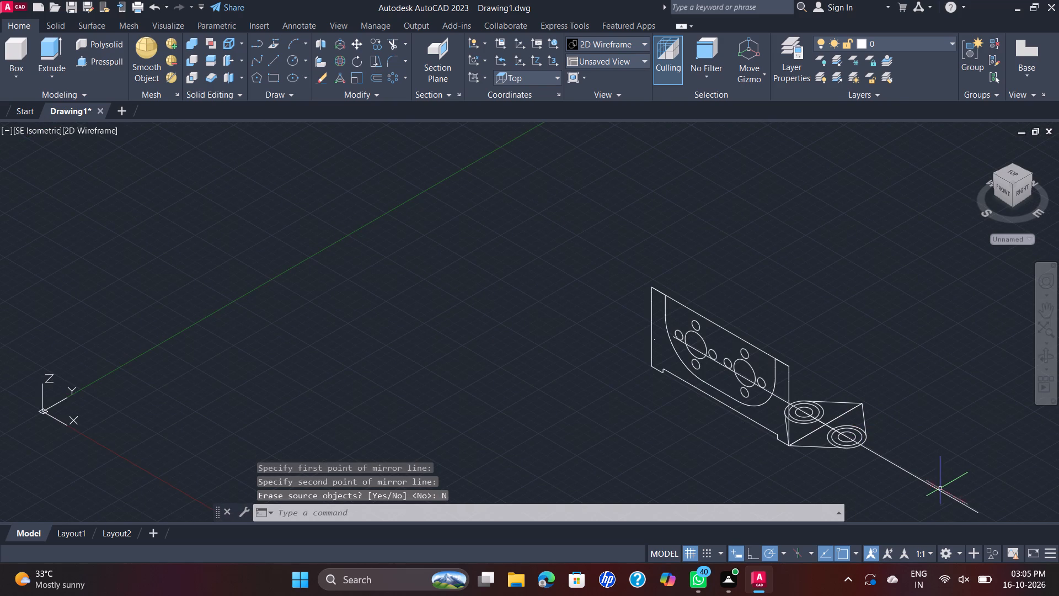
{"action": "left_click", "coordinate": [943, 493]}
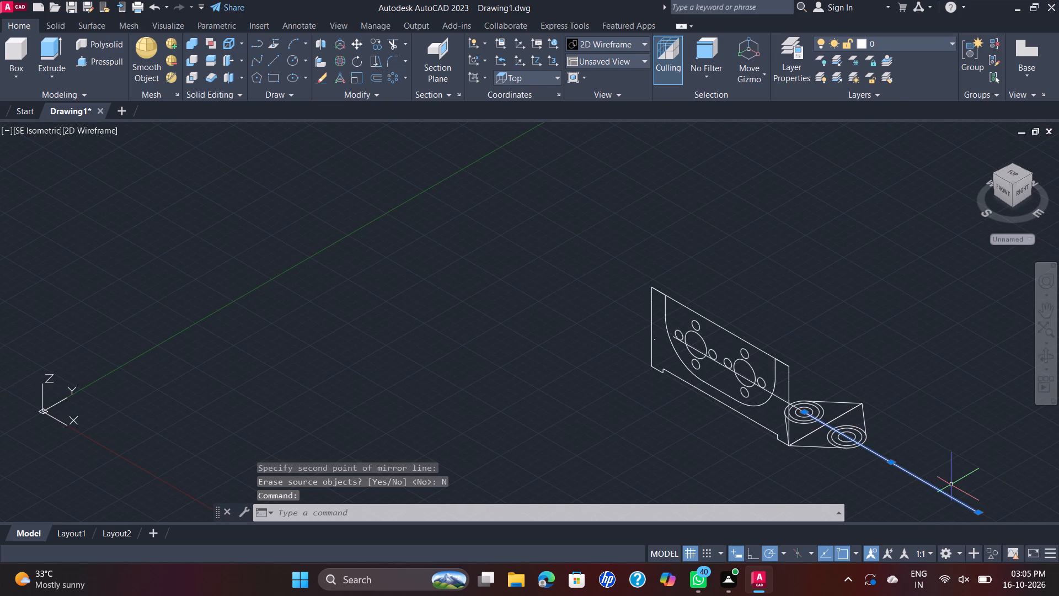
{"action": "key", "text": "Delete"}
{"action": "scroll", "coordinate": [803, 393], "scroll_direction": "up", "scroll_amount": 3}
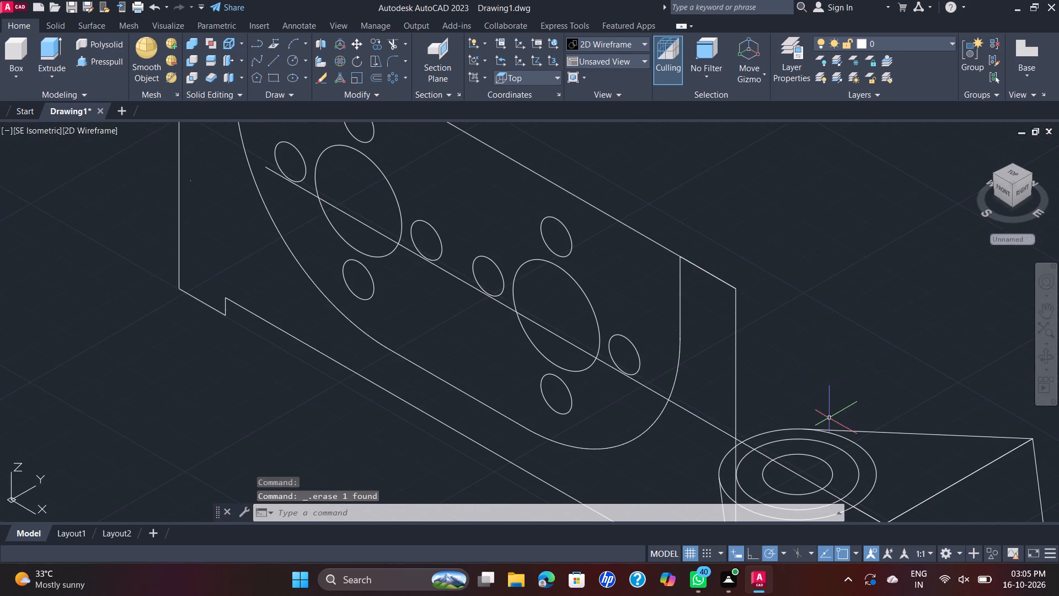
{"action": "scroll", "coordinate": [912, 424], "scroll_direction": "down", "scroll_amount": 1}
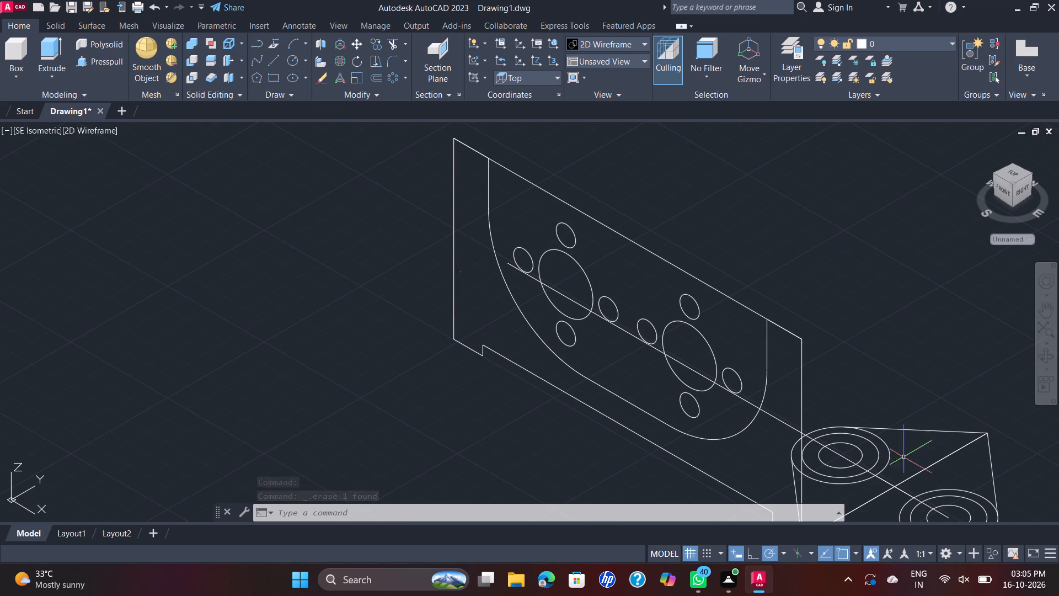
Copy the inner mirrored concentric circles, their upper tangent line and the 96 mm line from the plate's near bottom corner to its far bottom corner.
{"action": "scroll", "coordinate": [897, 464], "scroll_direction": "down", "scroll_amount": 2}
{"action": "middle_click_drag", "start_coordinate": [897, 464], "coordinate": [836, 400]}
{"action": "scroll", "coordinate": [823, 393], "scroll_direction": "up", "scroll_amount": 2}
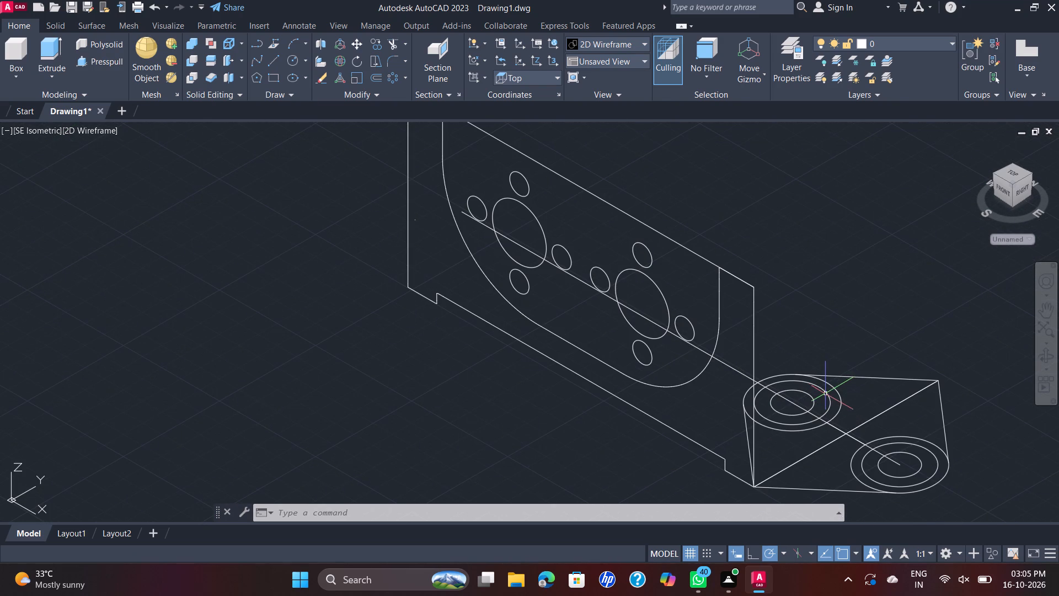
{"action": "left_click", "coordinate": [910, 356]}
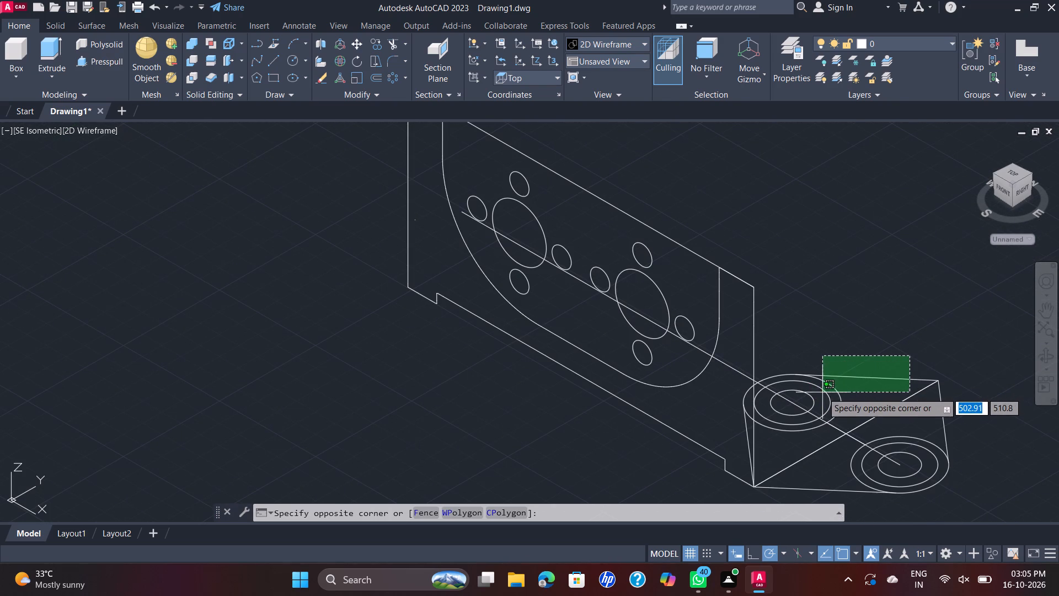
{"action": "left_click", "coordinate": [793, 397]}
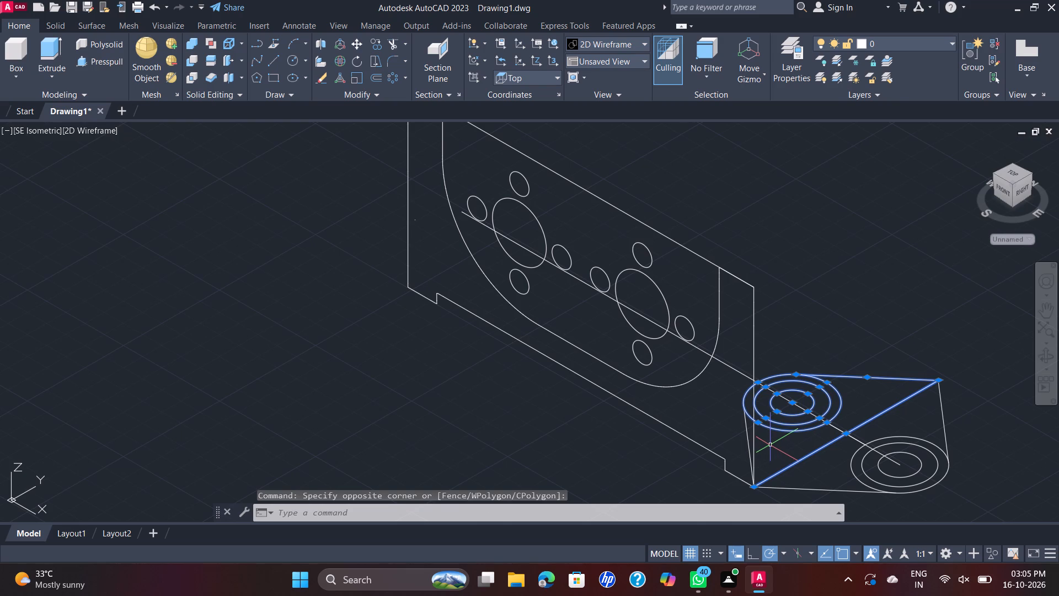
{"action": "scroll", "coordinate": [772, 445], "scroll_direction": "down", "scroll_amount": 1}
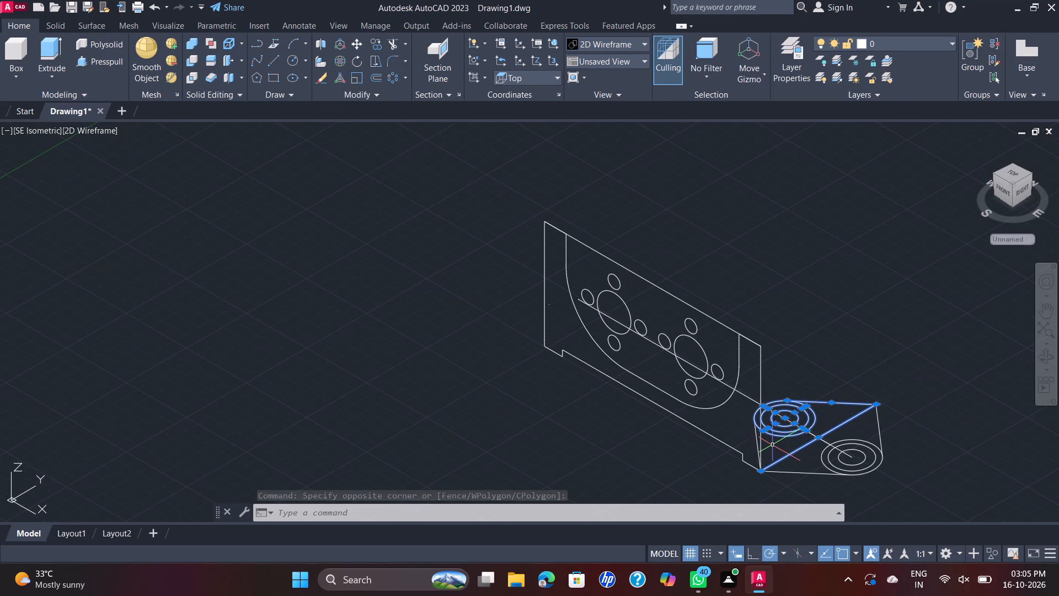
{"action": "scroll", "coordinate": [805, 433], "scroll_direction": "up", "scroll_amount": 1}
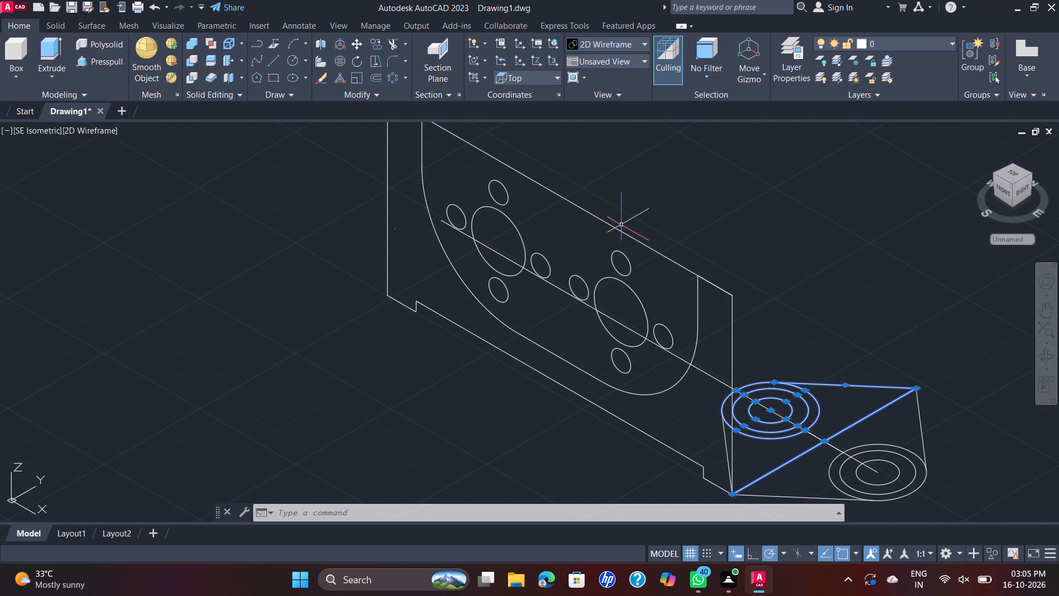
{"action": "left_click", "coordinate": [371, 47]}
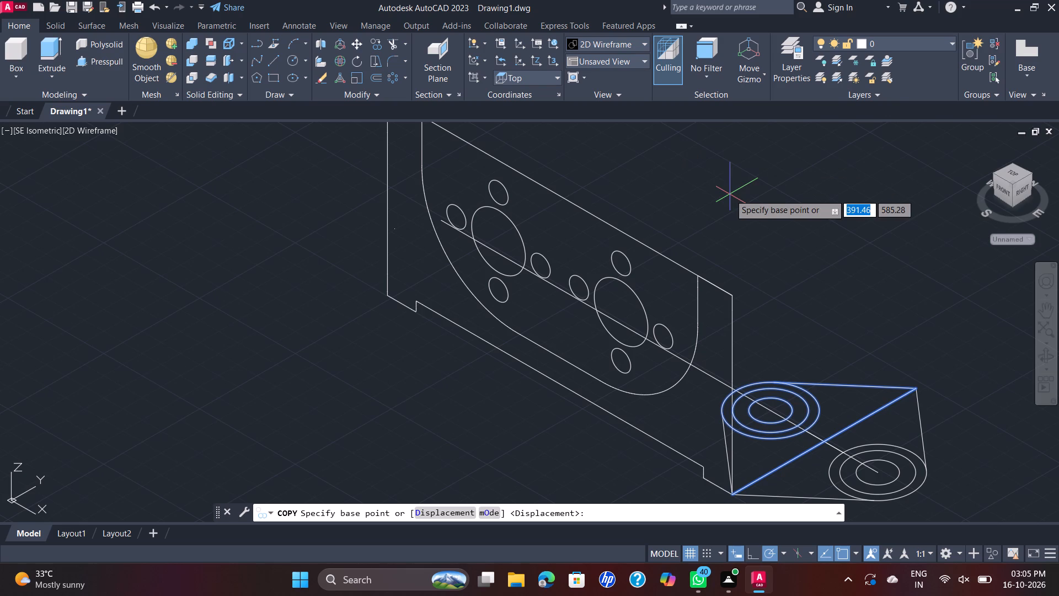
{"action": "left_click", "coordinate": [730, 492]}
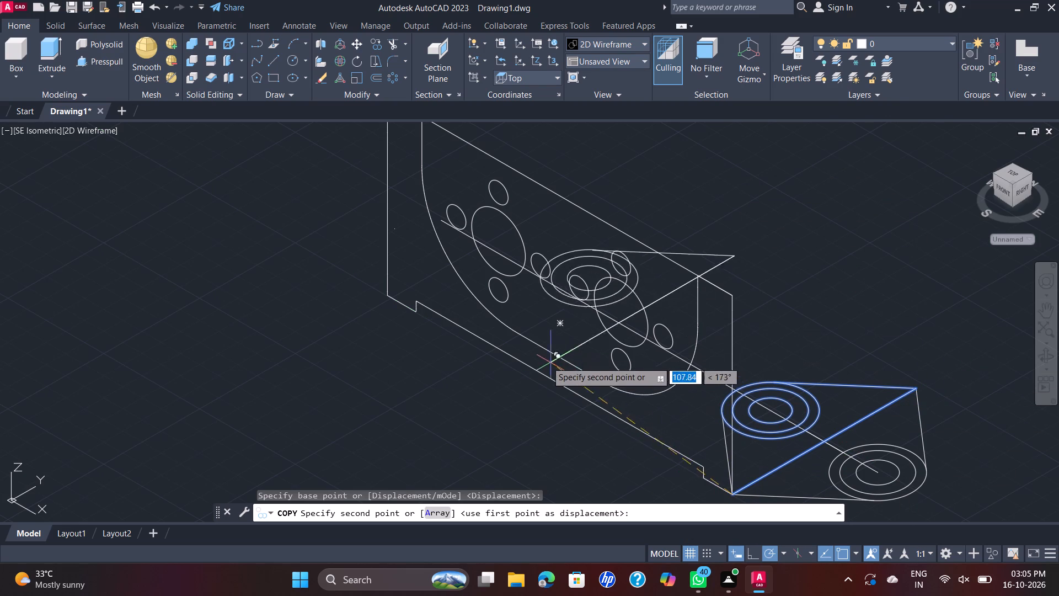
{"action": "left_click", "coordinate": [386, 295]}
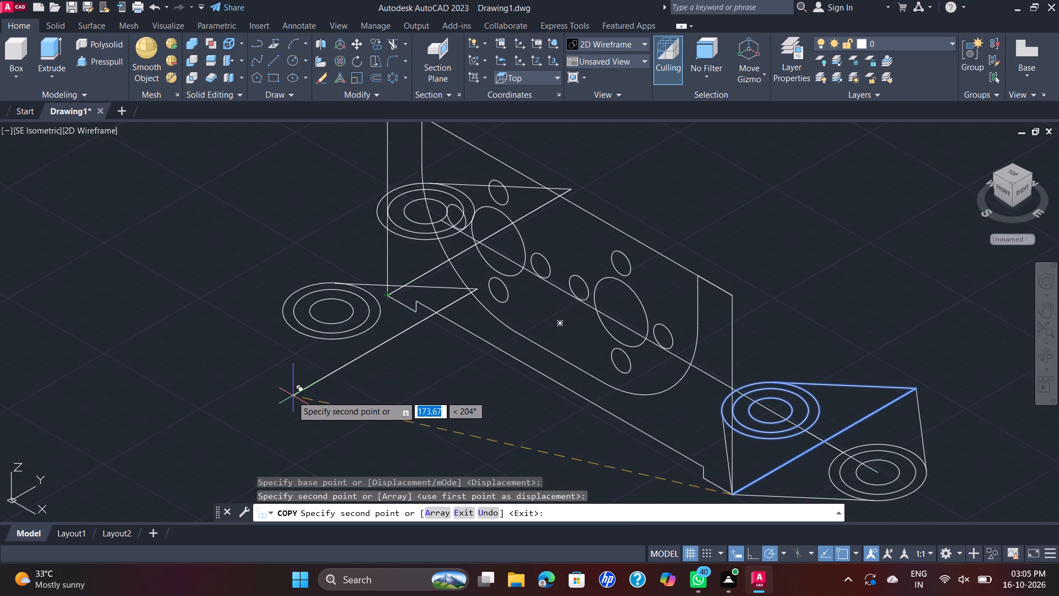
{"action": "key", "text": "grave"}
{"action": "key", "text": "Escape"}
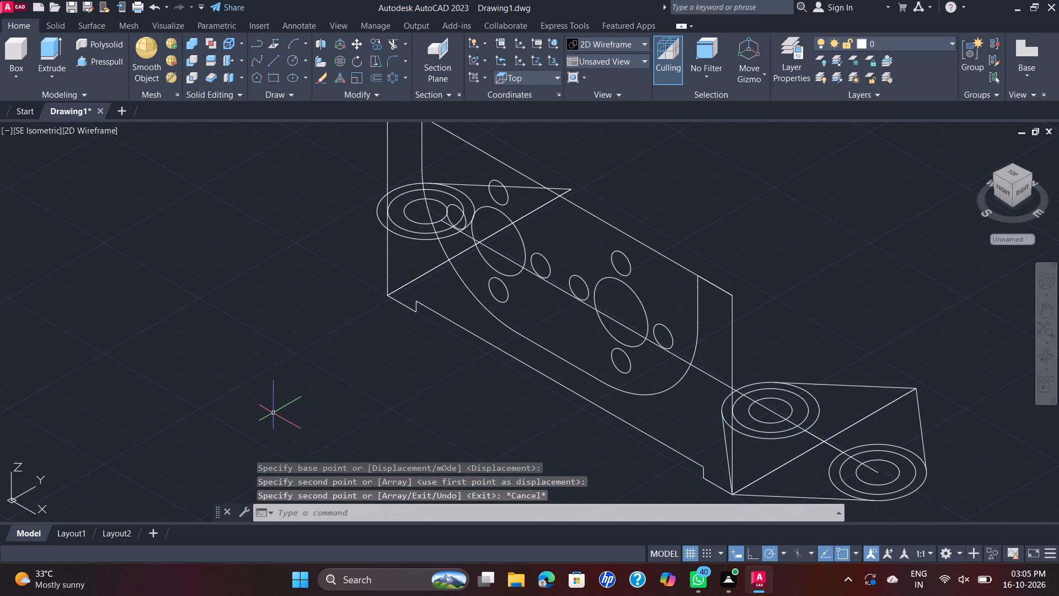
Copy the inner circles' remaining tangent line from the near bottom corner of the plate to the far bottom corner.
{"action": "left_click", "coordinate": [725, 448]}
{"action": "key", "text": "space"}
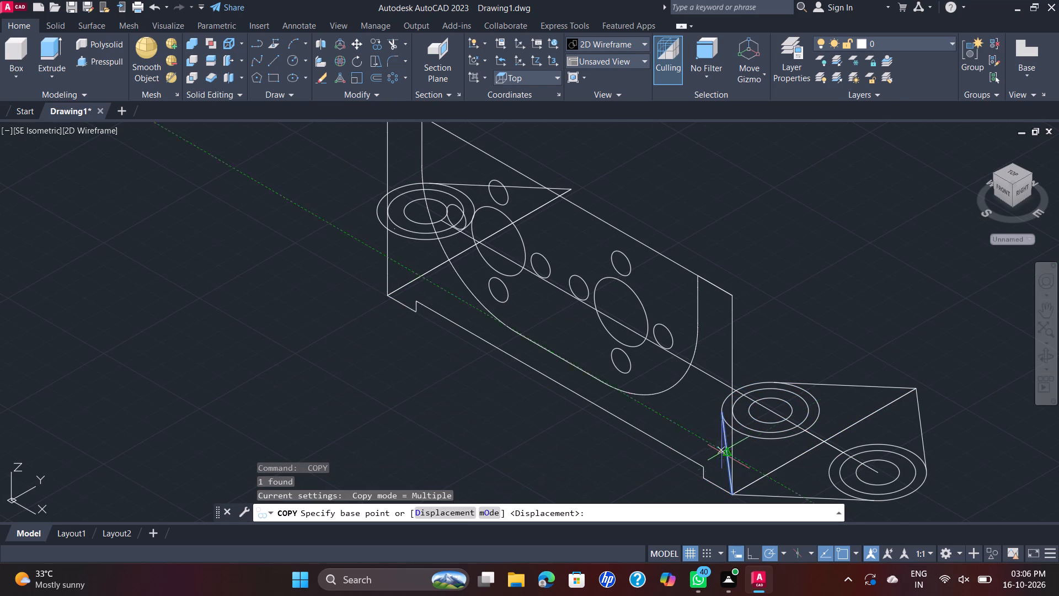
{"action": "scroll", "coordinate": [733, 496], "scroll_direction": "up", "scroll_amount": 1}
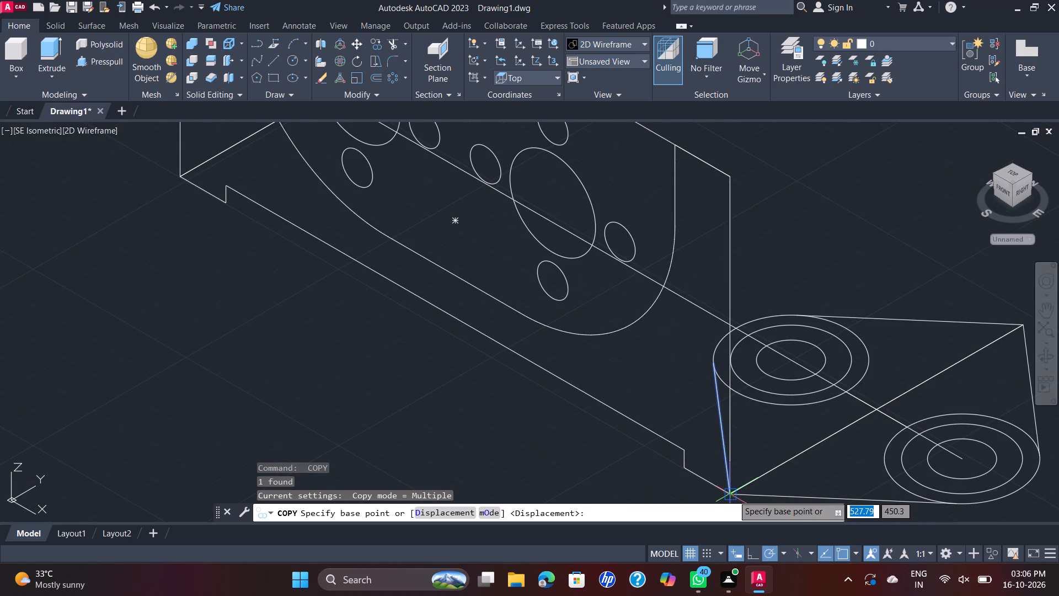
{"action": "left_click", "coordinate": [732, 494]}
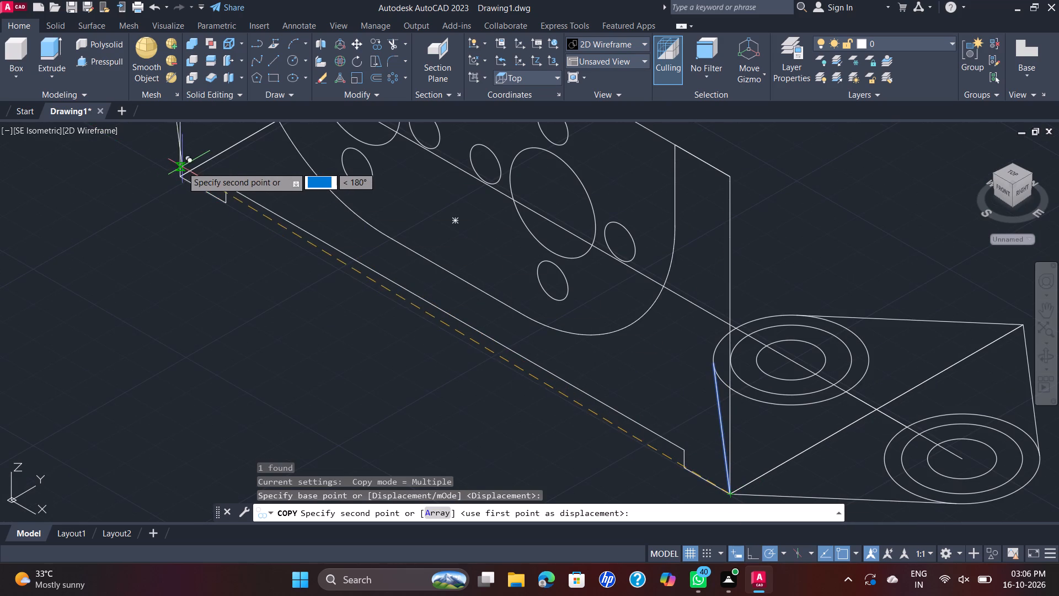
{"action": "left_click", "coordinate": [180, 177]}
{"action": "scroll", "coordinate": [180, 177], "scroll_direction": "down", "scroll_amount": 3}
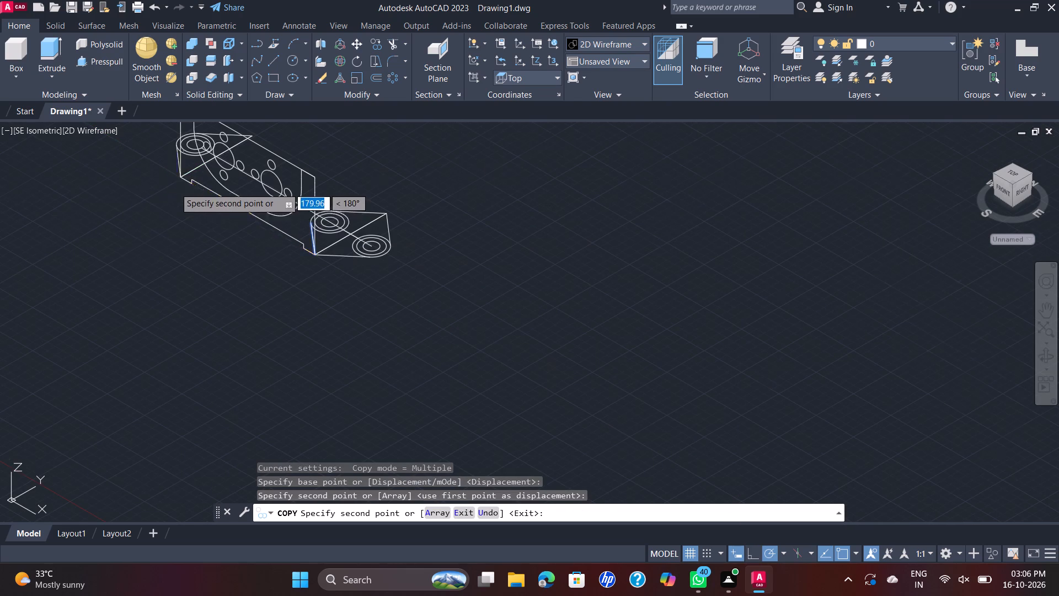
{"action": "middle_click_drag", "start_coordinate": [276, 284], "coordinate": [378, 399]}
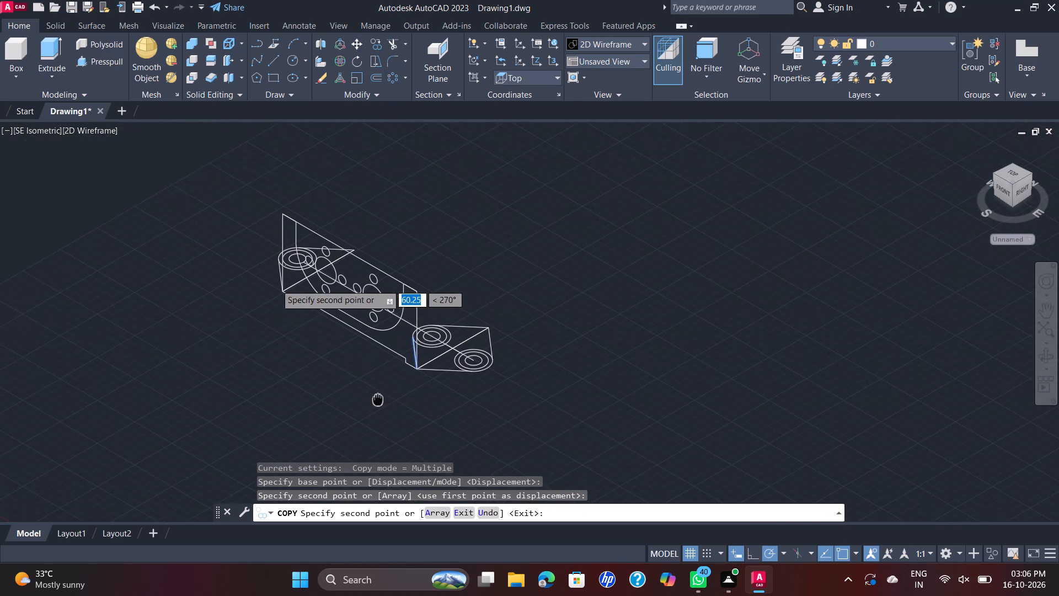
{"action": "key", "text": "Escape"}
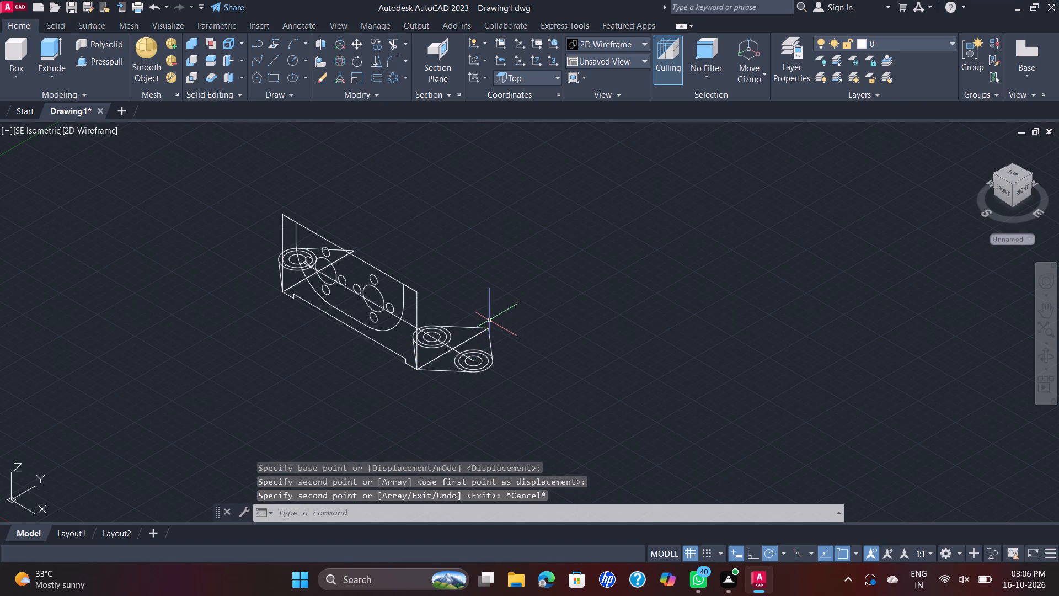
Delete the inner mirrored circles and both their tangent lines at the near corner, along with the long centre line and its short leftover segment.
{"action": "left_click", "coordinate": [506, 306]}
{"action": "left_click", "coordinate": [457, 326]}
{"action": "left_click", "coordinate": [482, 292]}
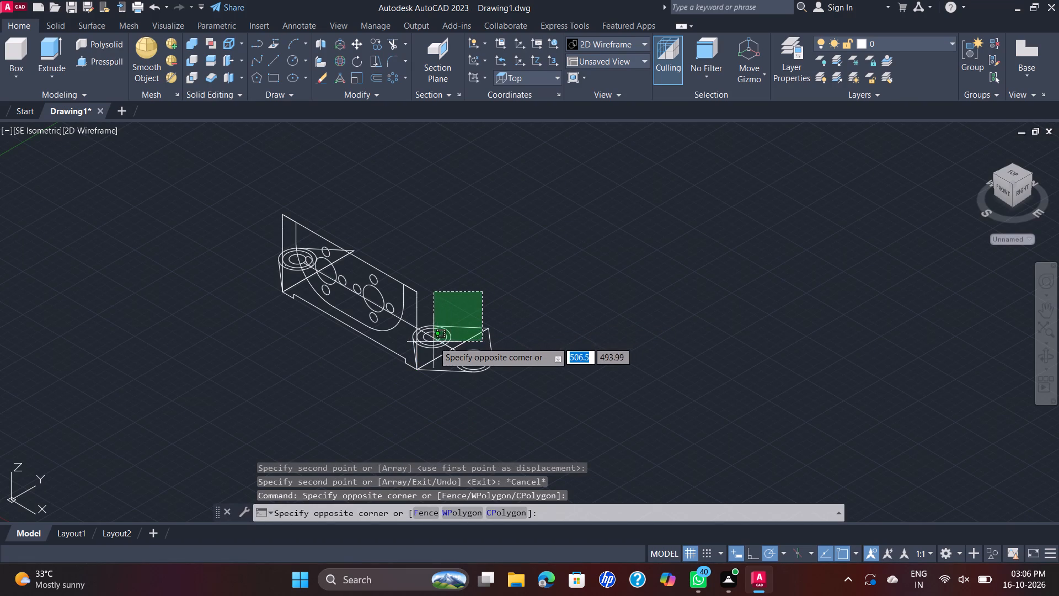
{"action": "left_click", "coordinate": [447, 318]}
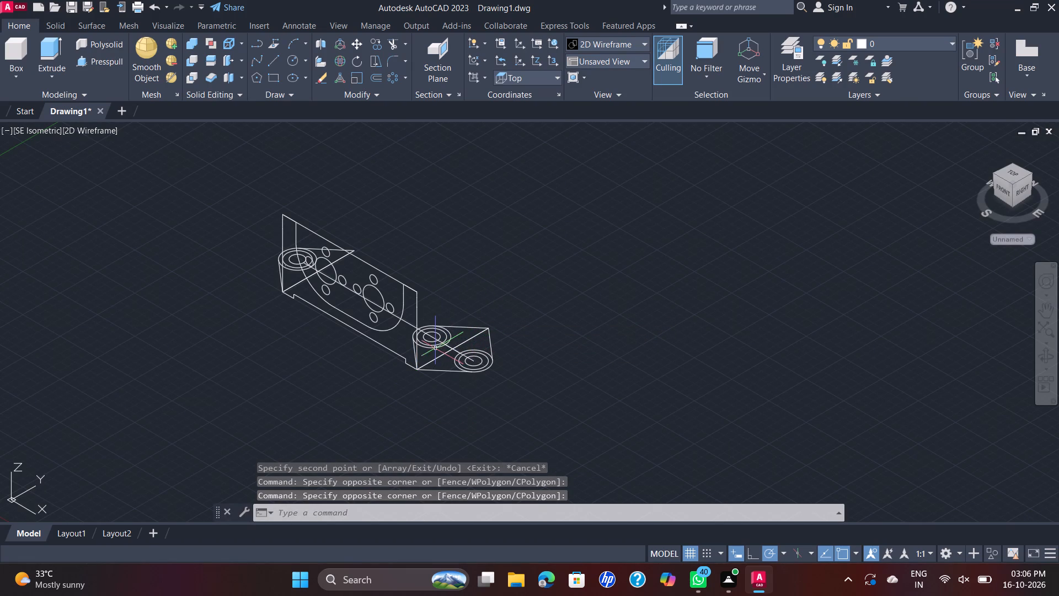
{"action": "left_click", "coordinate": [446, 316]}
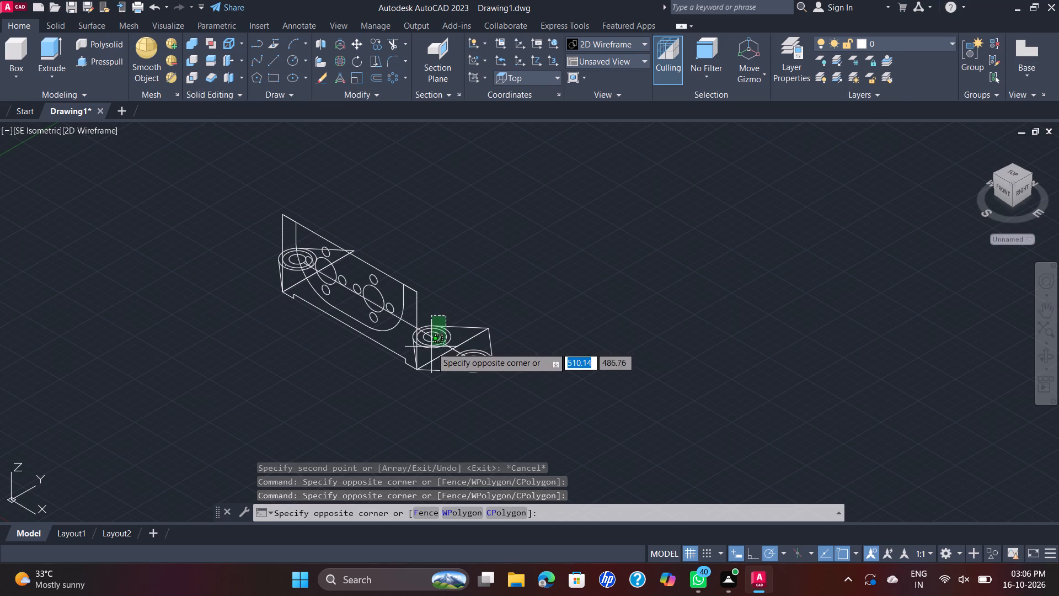
{"action": "left_click", "coordinate": [431, 349]}
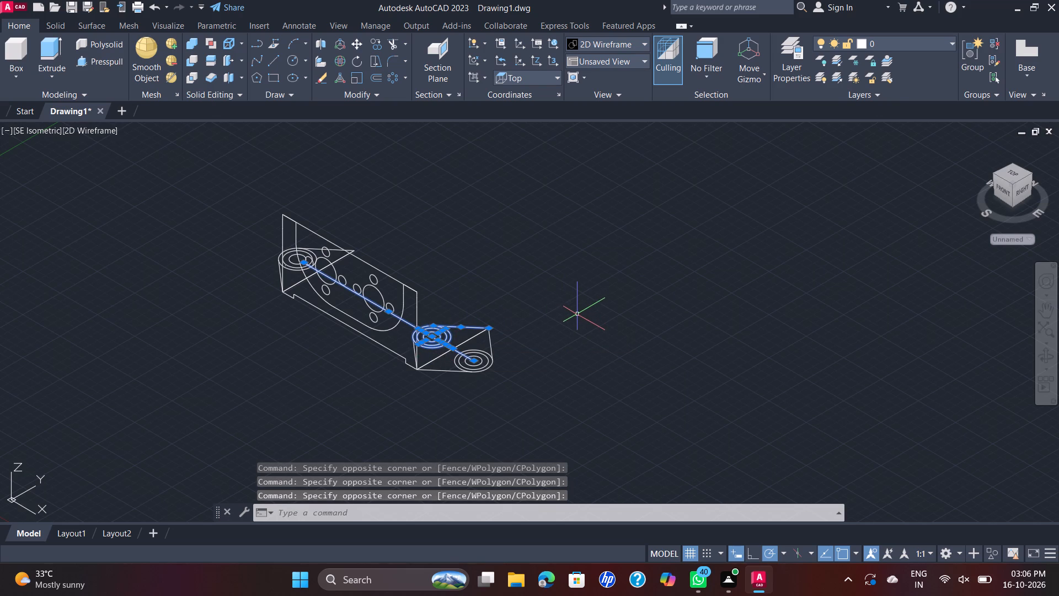
{"action": "key", "text": "Delete"}
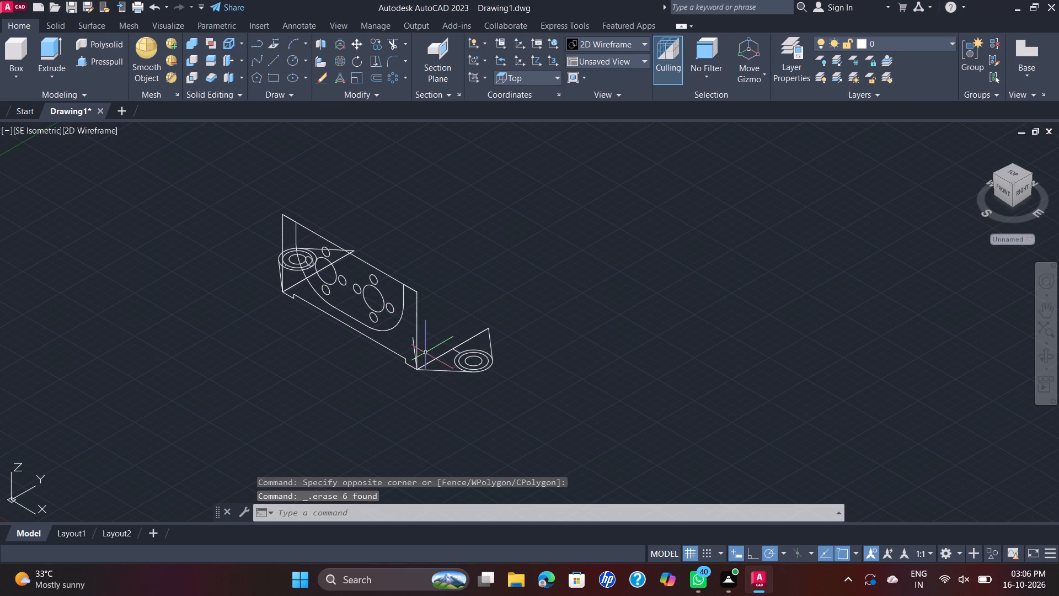
{"action": "scroll", "coordinate": [426, 351], "scroll_direction": "up", "scroll_amount": 1}
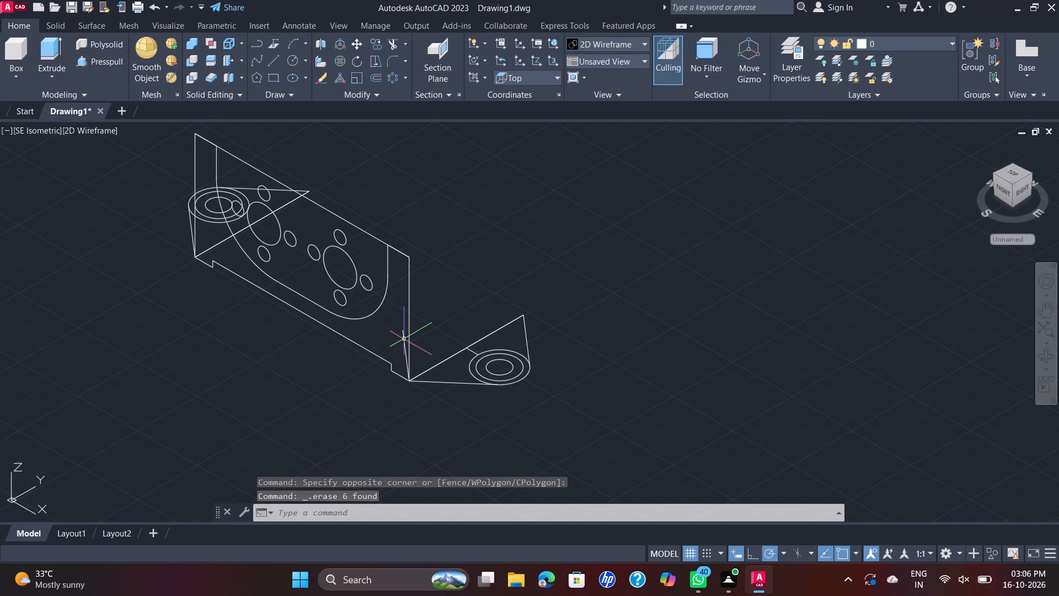
{"action": "left_click", "coordinate": [404, 339]}
{"action": "key", "text": "Delete"}
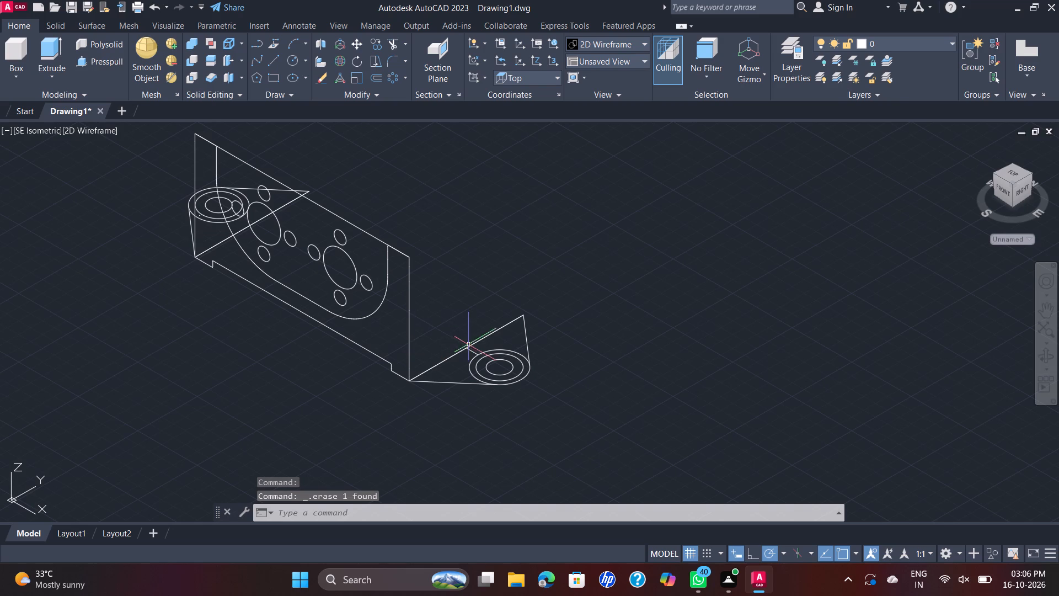
{"action": "left_click", "coordinate": [470, 351]}
{"action": "key", "text": "Delete"}
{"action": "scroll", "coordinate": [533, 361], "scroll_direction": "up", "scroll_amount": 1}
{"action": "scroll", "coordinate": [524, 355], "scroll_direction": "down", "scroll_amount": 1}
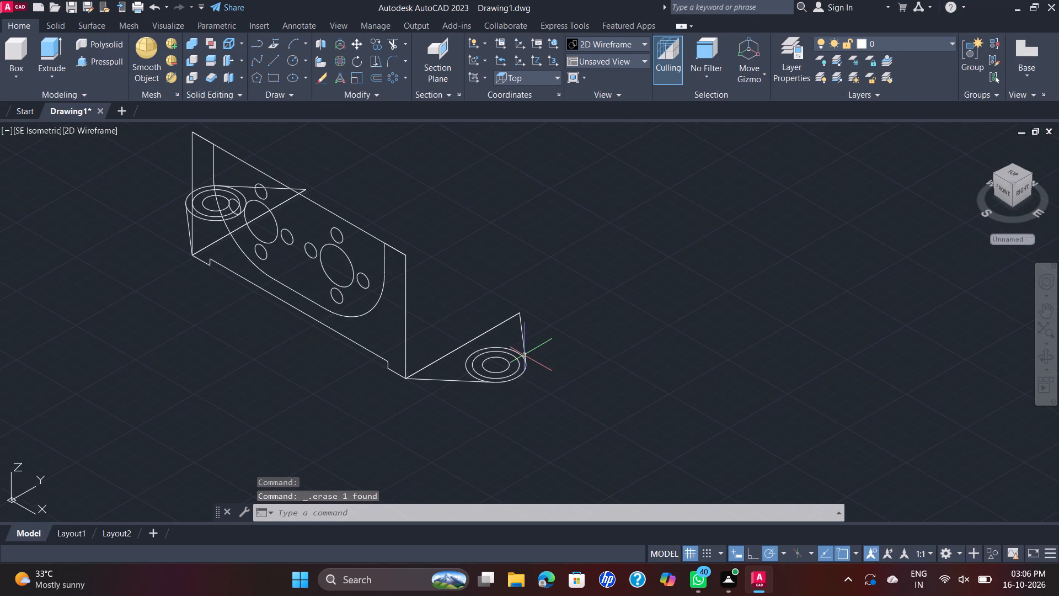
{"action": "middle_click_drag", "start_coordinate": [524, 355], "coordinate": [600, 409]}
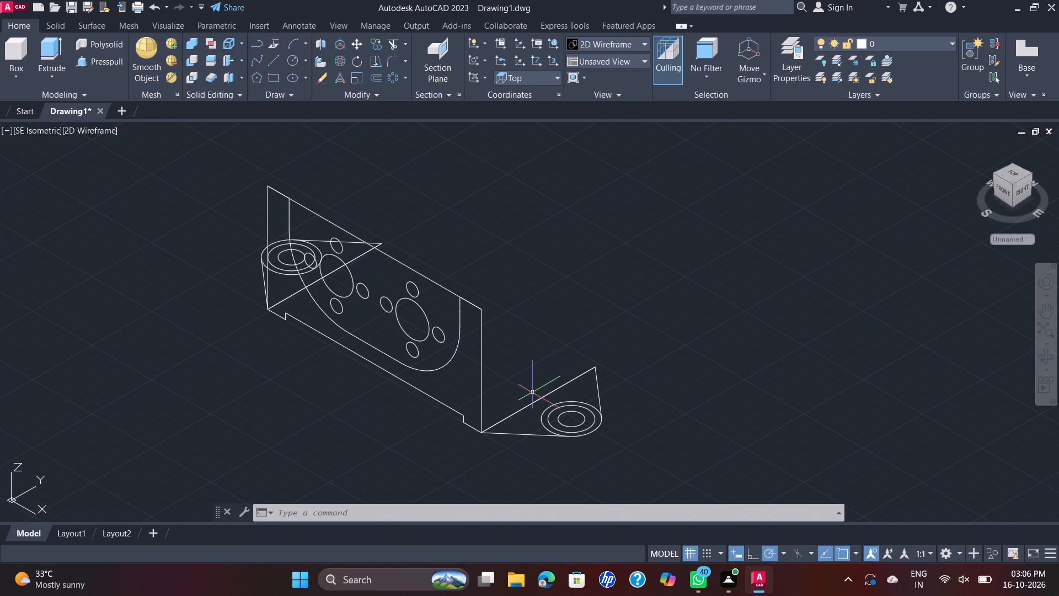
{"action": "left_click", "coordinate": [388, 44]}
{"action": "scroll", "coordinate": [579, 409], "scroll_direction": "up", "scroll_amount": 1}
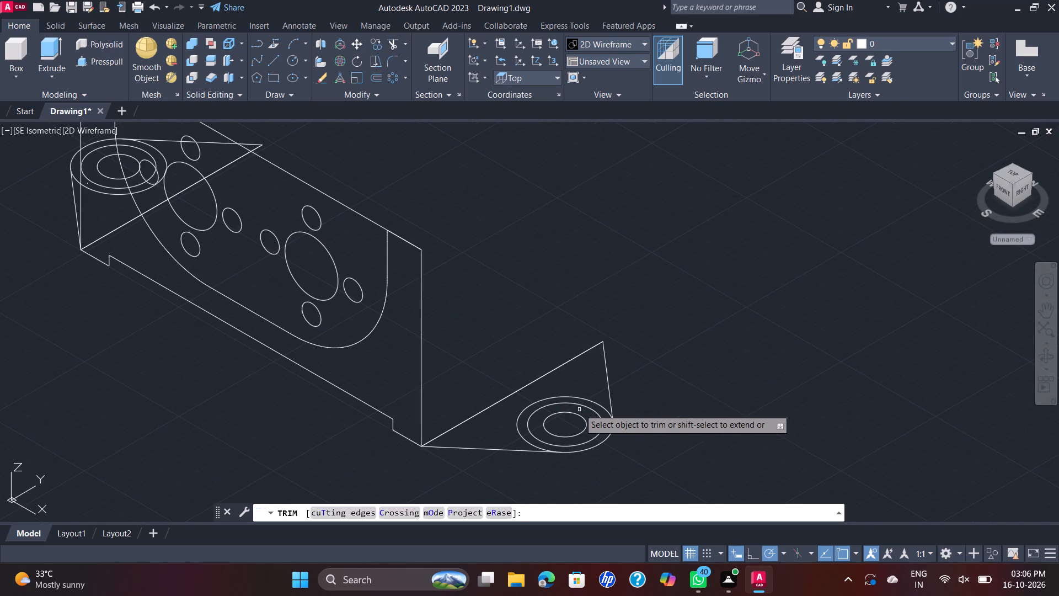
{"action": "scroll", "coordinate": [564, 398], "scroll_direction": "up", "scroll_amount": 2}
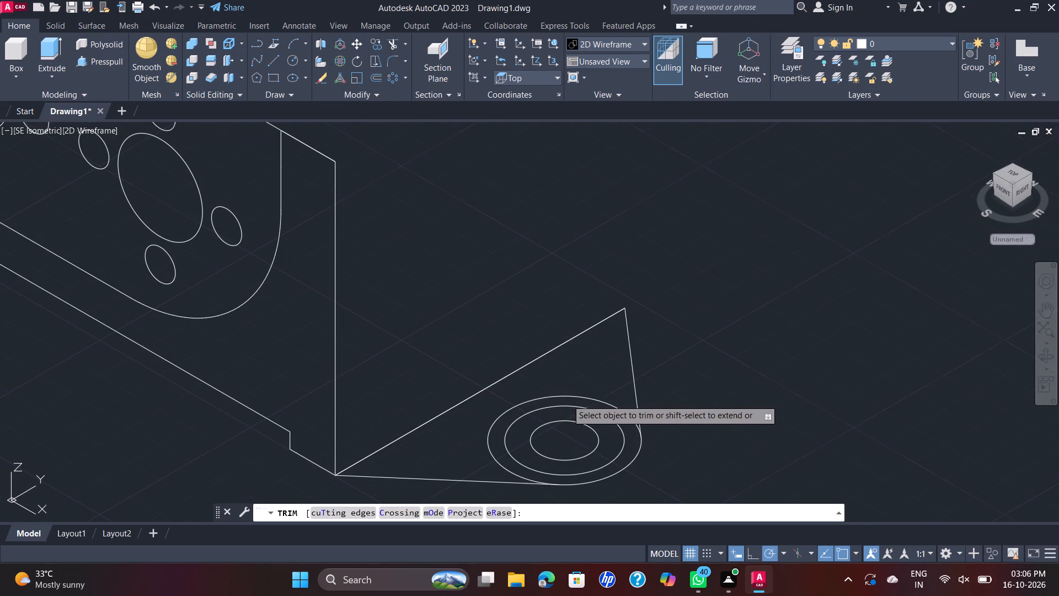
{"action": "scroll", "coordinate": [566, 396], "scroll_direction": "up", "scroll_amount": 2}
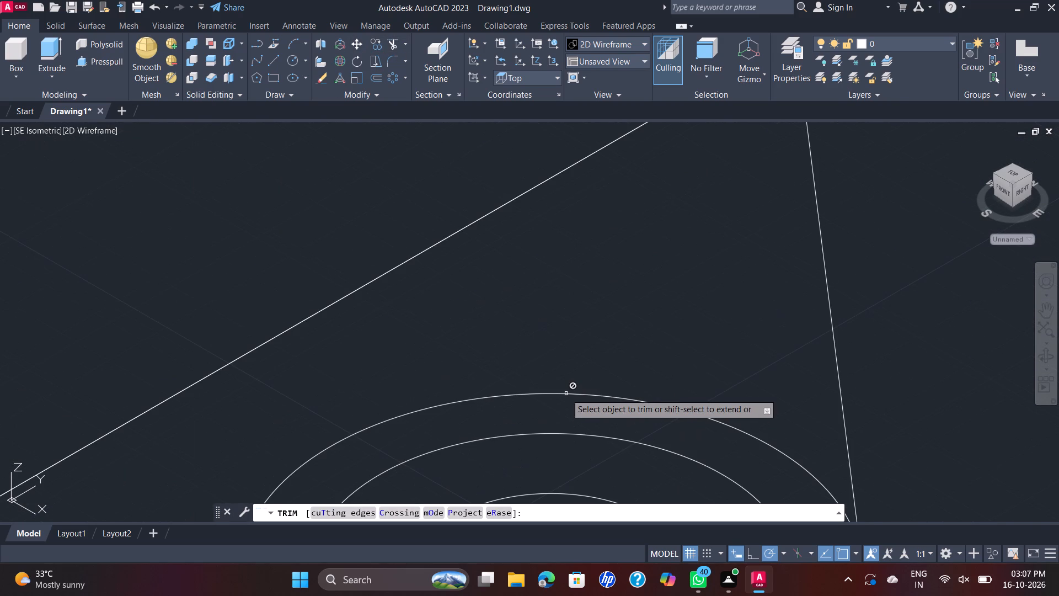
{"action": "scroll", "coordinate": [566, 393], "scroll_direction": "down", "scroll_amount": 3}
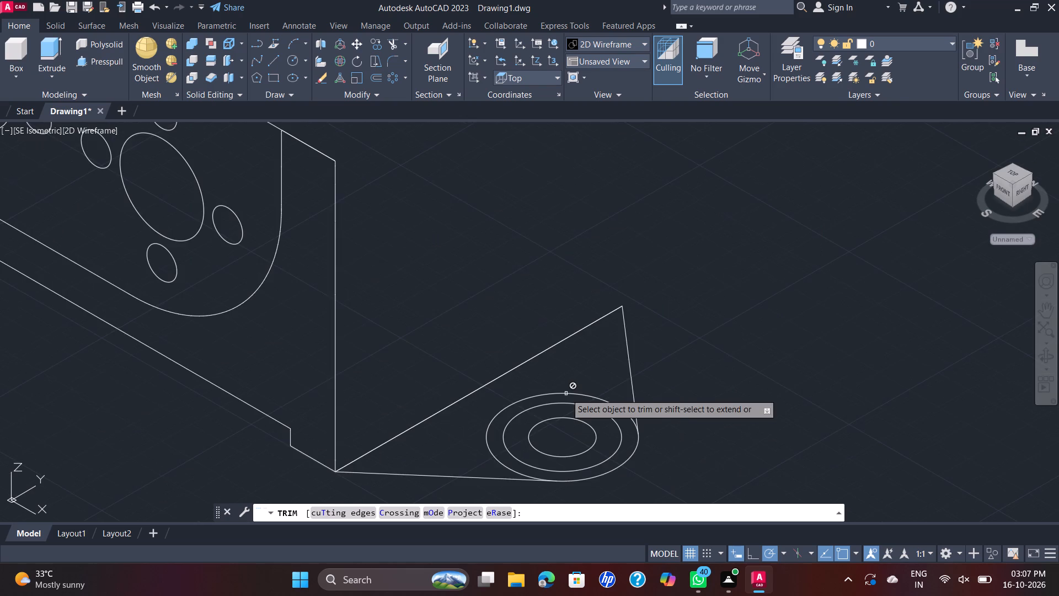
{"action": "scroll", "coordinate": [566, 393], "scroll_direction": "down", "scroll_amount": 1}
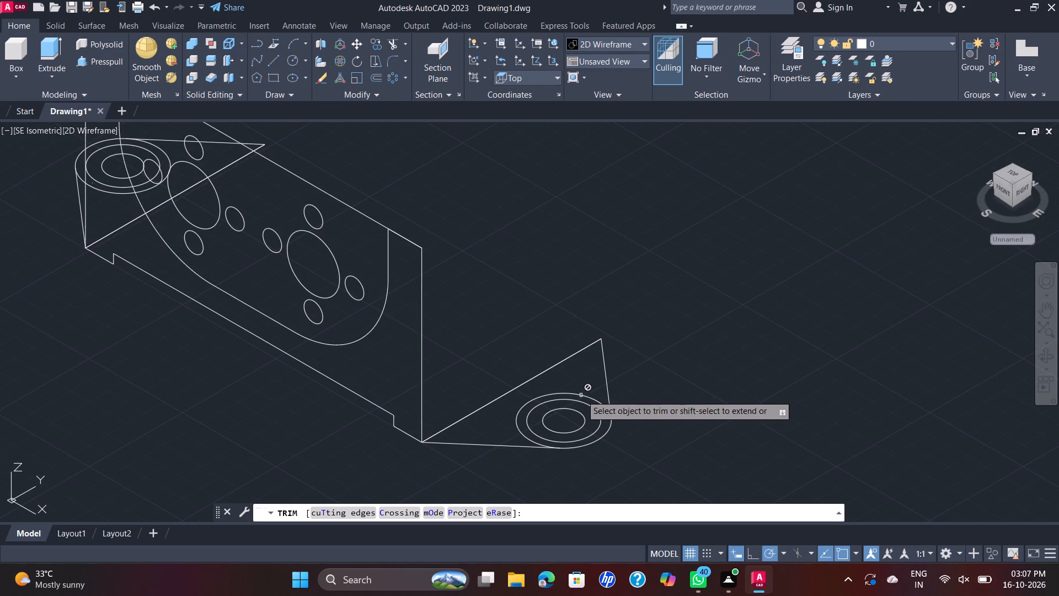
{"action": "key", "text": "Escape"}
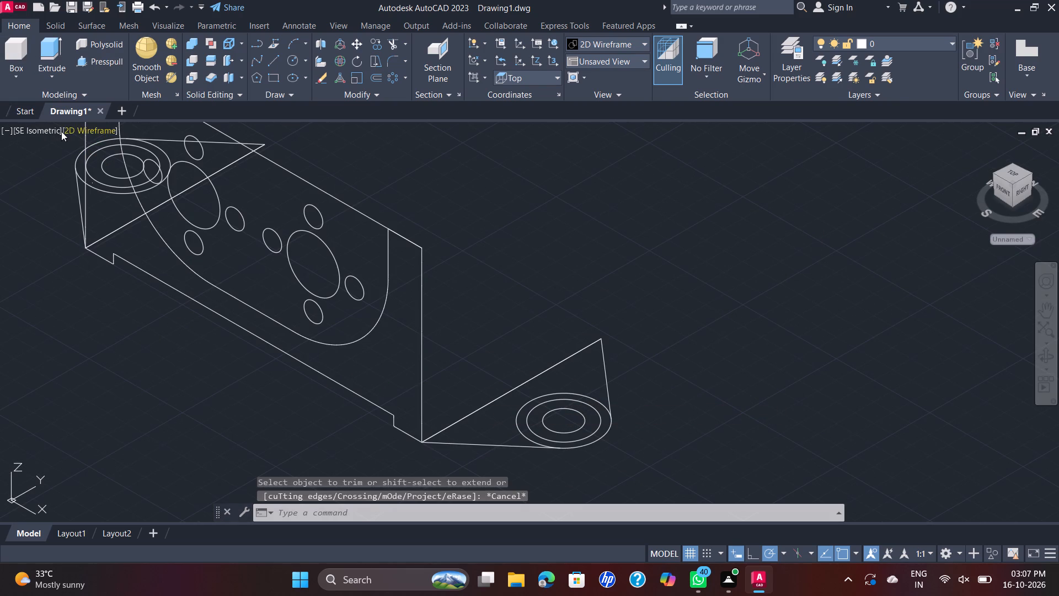
Trim away the inward-facing arc of the outermost circle between the tangent lines on both mounting lugs.
{"action": "left_click", "coordinate": [47, 134]}
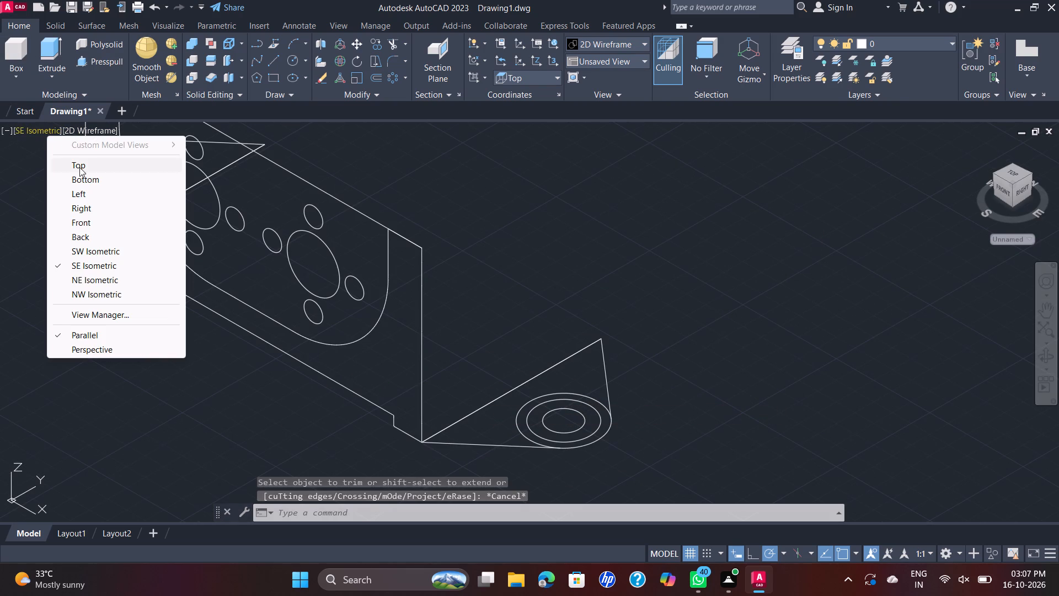
{"action": "left_click", "coordinate": [79, 167]}
{"action": "scroll", "coordinate": [611, 281], "scroll_direction": "down", "scroll_amount": 1}
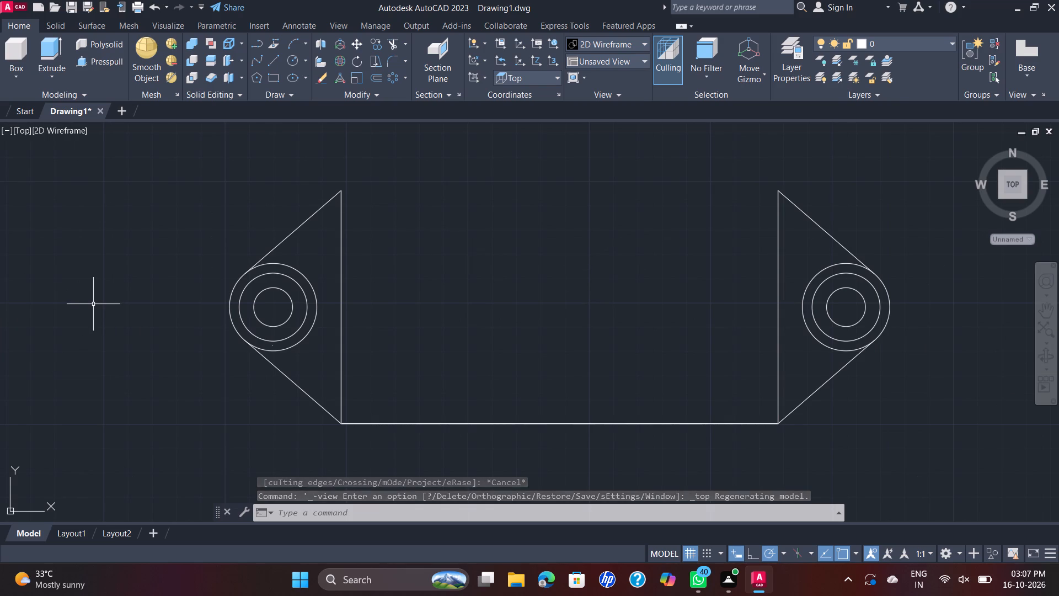
{"action": "scroll", "coordinate": [124, 159], "scroll_direction": "down", "scroll_amount": 1}
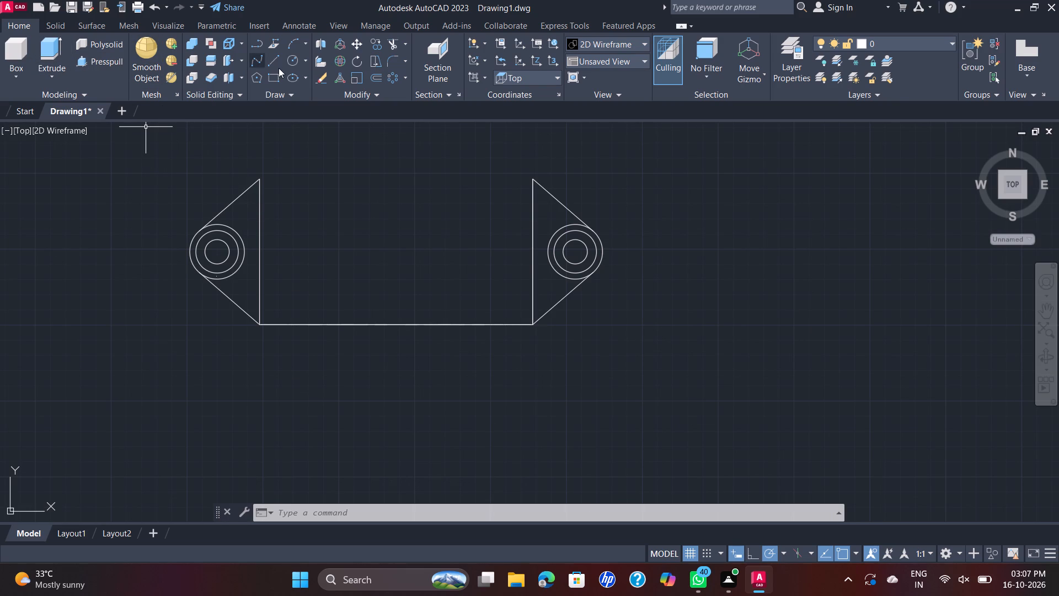
{"action": "left_click", "coordinate": [388, 46]}
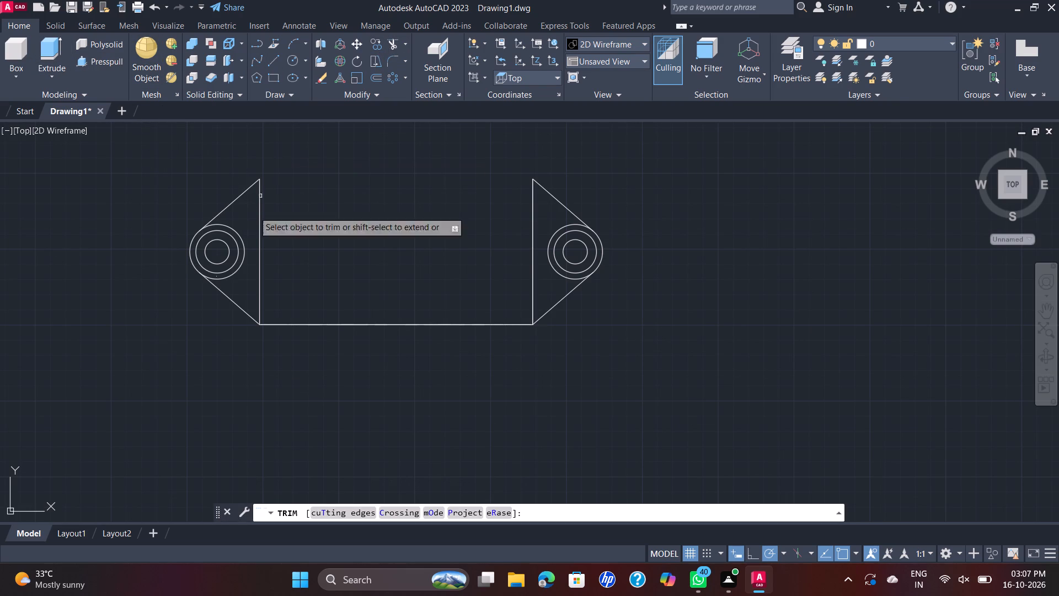
{"action": "scroll", "coordinate": [243, 244], "scroll_direction": "up", "scroll_amount": 1}
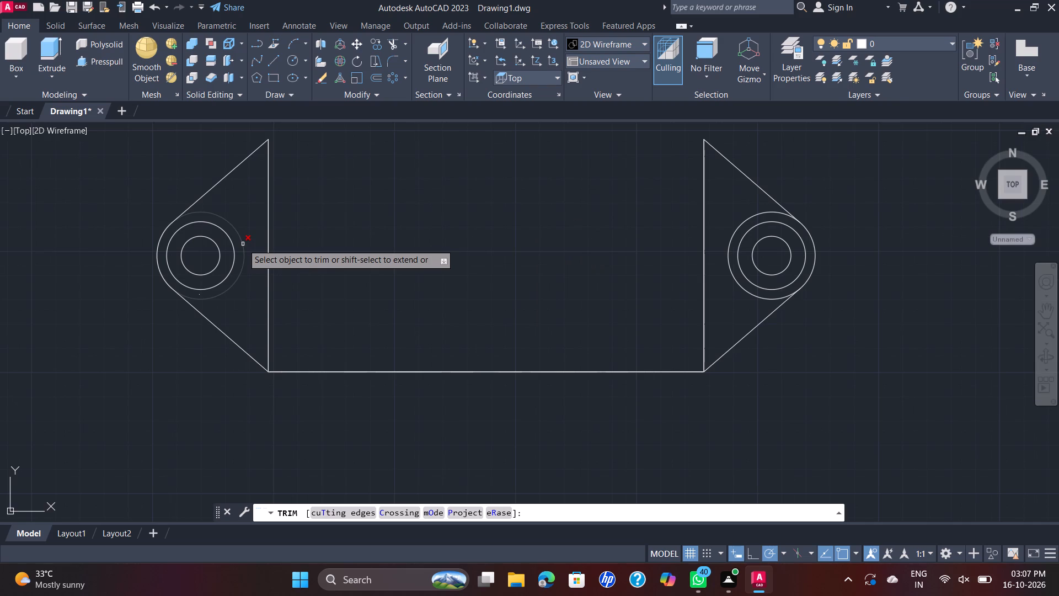
{"action": "left_click", "coordinate": [243, 244]}
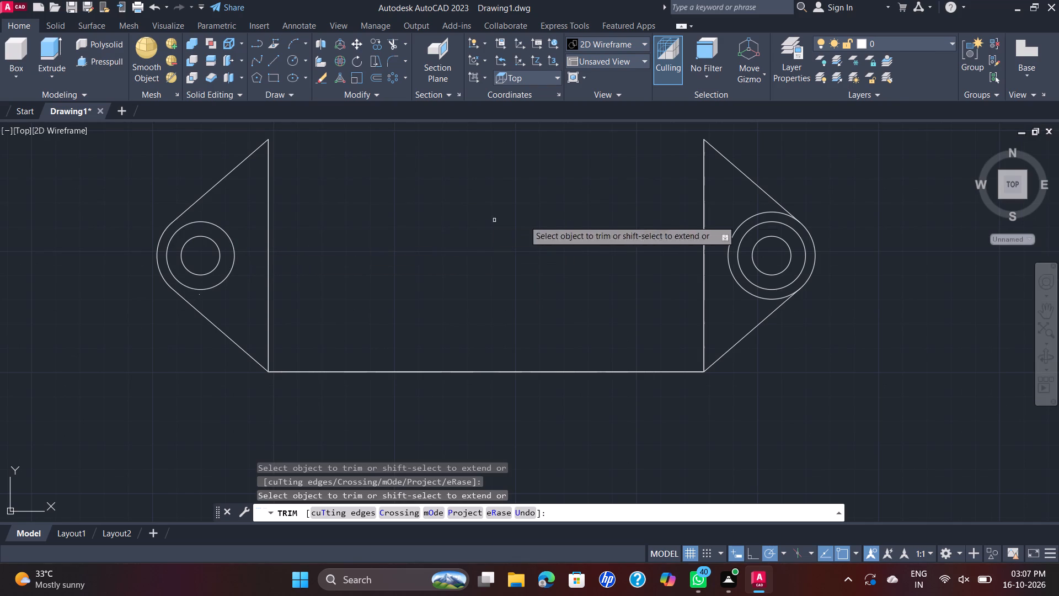
{"action": "left_click", "coordinate": [728, 243]}
{"action": "scroll", "coordinate": [731, 237], "scroll_direction": "down", "scroll_amount": 1}
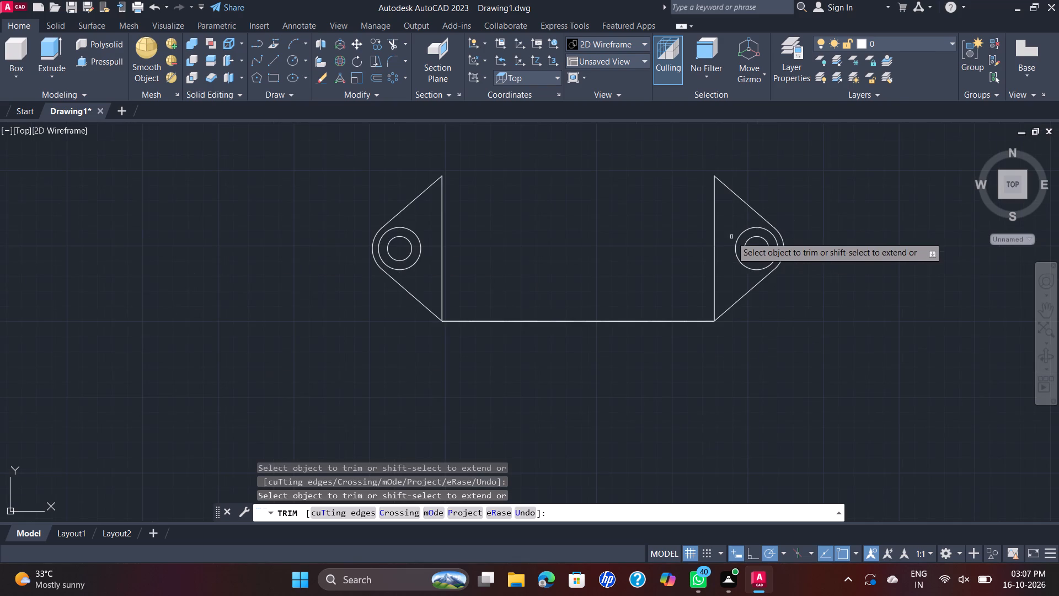
{"action": "key", "text": "Escape"}
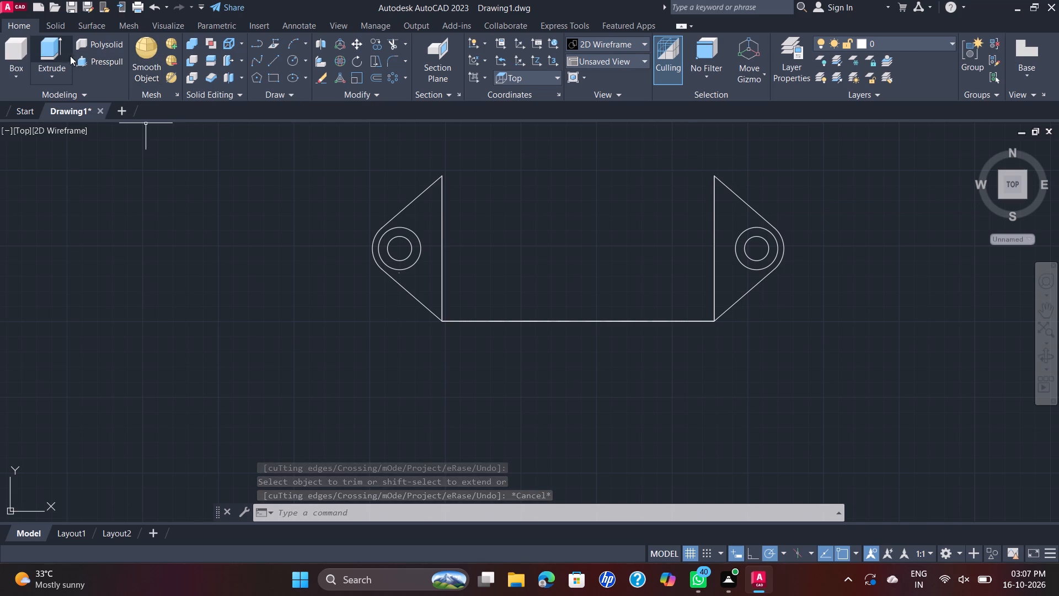
Draw a 180 mm line joining the rear corners of the two lugs, parallel to the plate's bottom edge.
{"action": "left_click", "coordinate": [279, 62]}
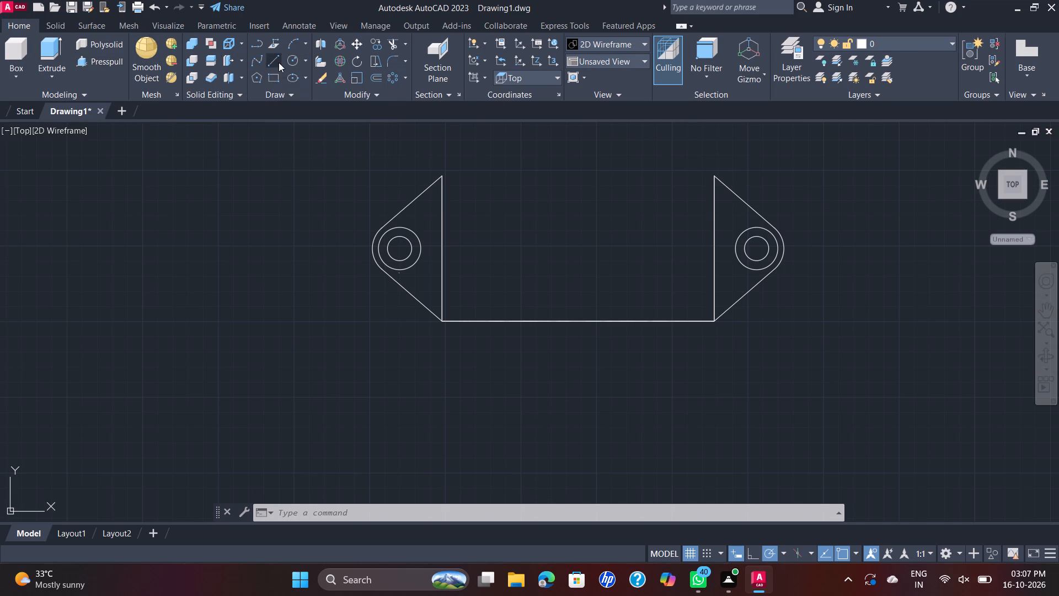
{"action": "left_click", "coordinate": [441, 179]}
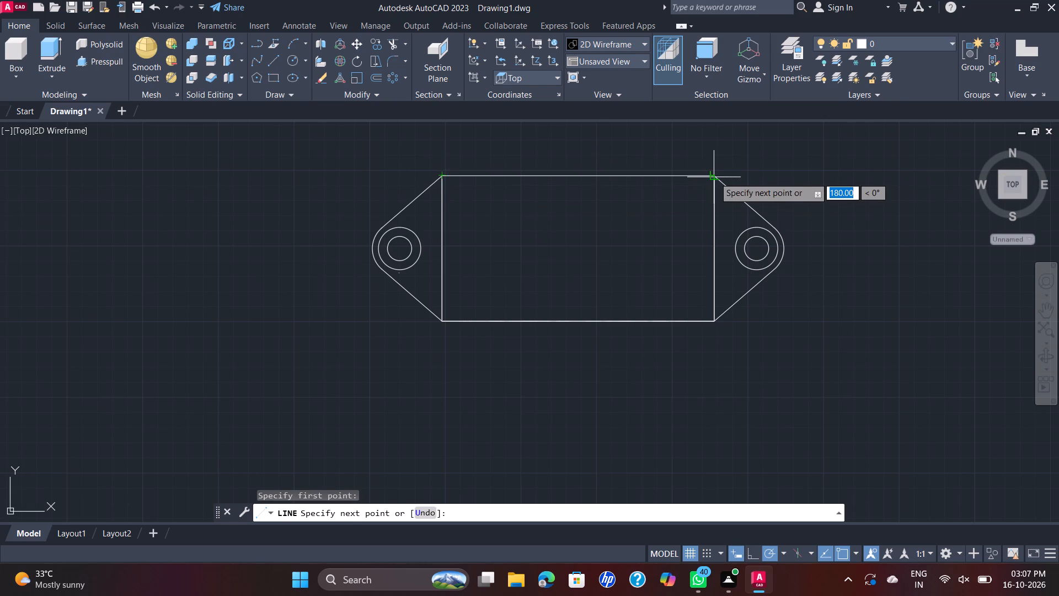
{"action": "left_click", "coordinate": [714, 177]}
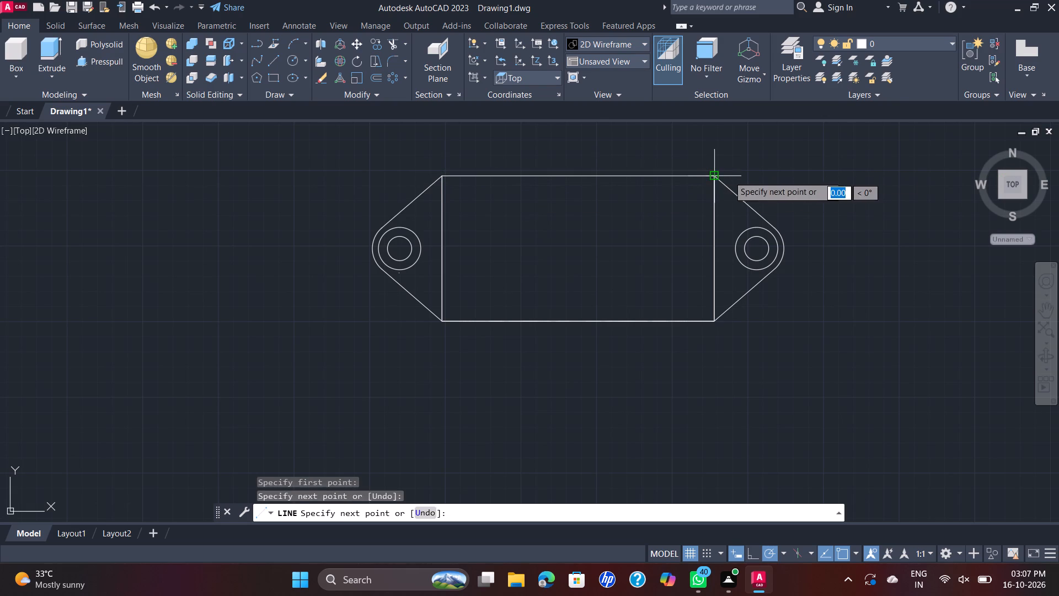
{"action": "key", "text": "Escape"}
Join the +X end lug's base line, two tangent lines and outer arc, selecting the whole lug including its circles.
{"action": "scroll", "coordinate": [769, 177], "scroll_direction": "down", "scroll_amount": 1}
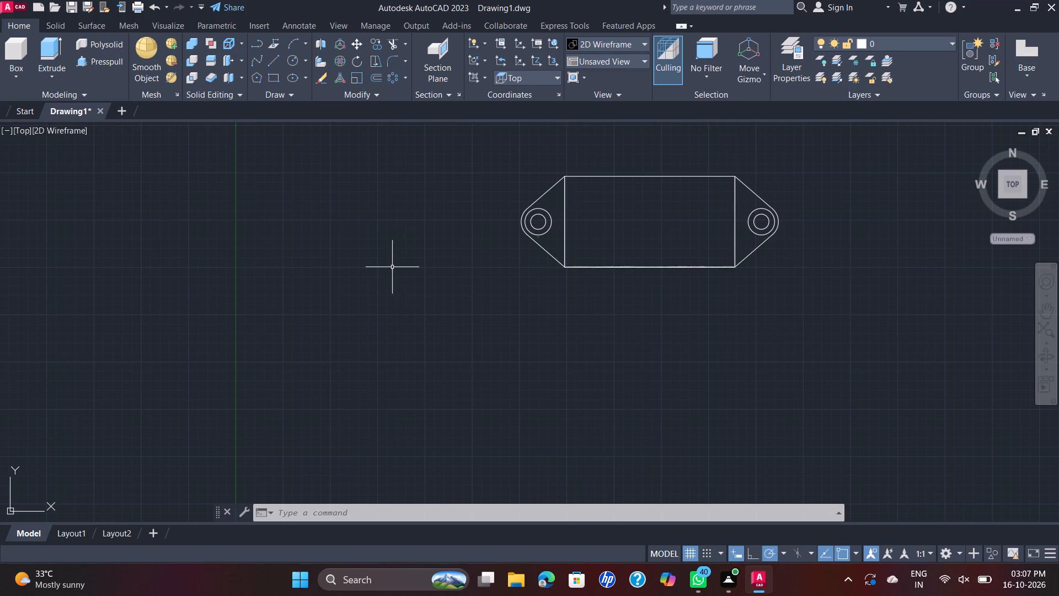
{"action": "left_click", "coordinate": [21, 132]}
{"action": "left_click", "coordinate": [23, 132]}
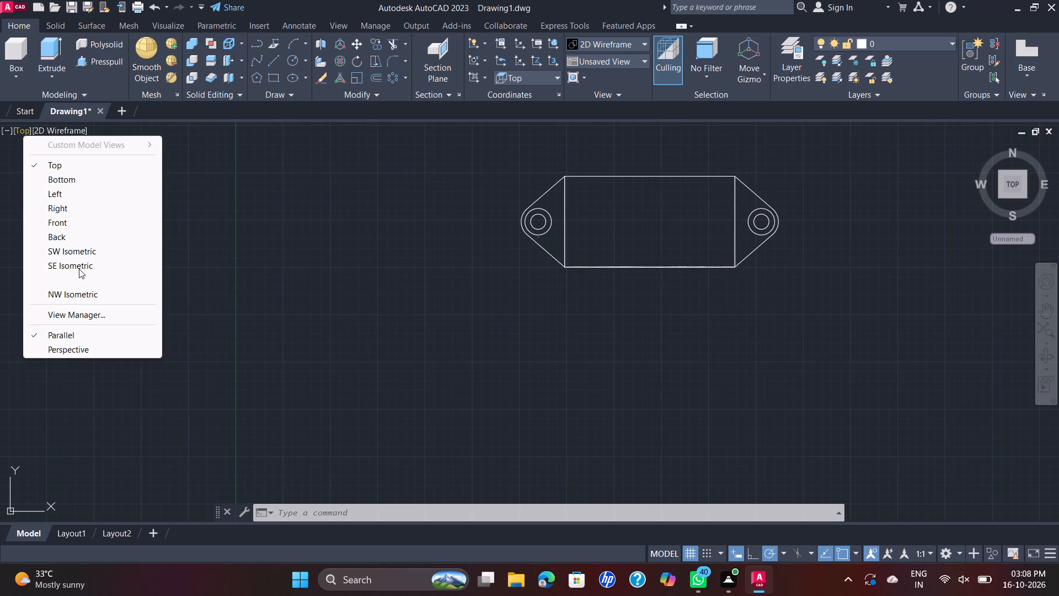
{"action": "left_click", "coordinate": [79, 268]}
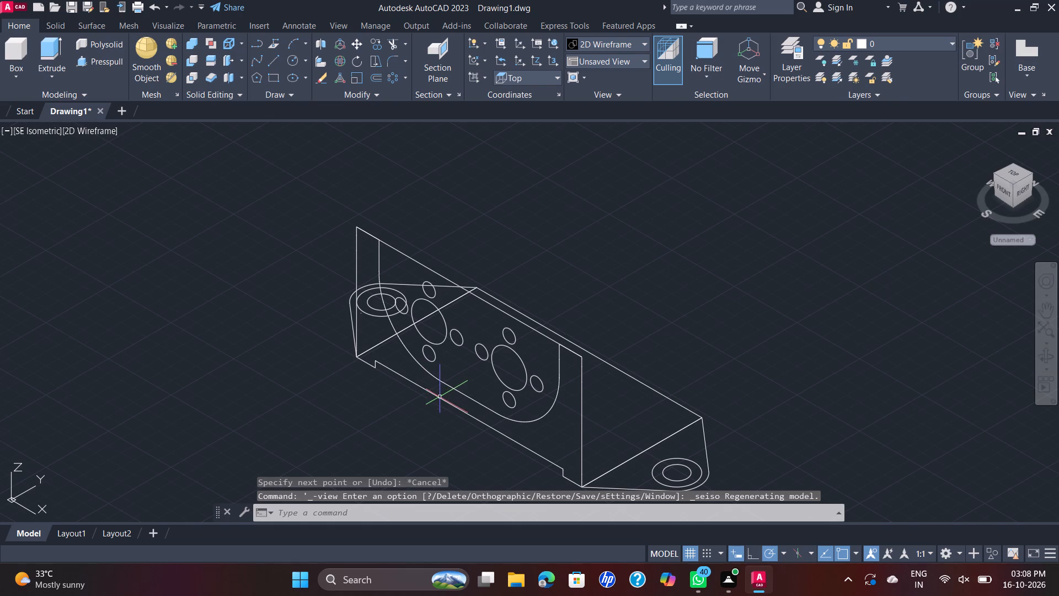
{"action": "middle_click_drag", "start_coordinate": [441, 397], "coordinate": [441, 349]}
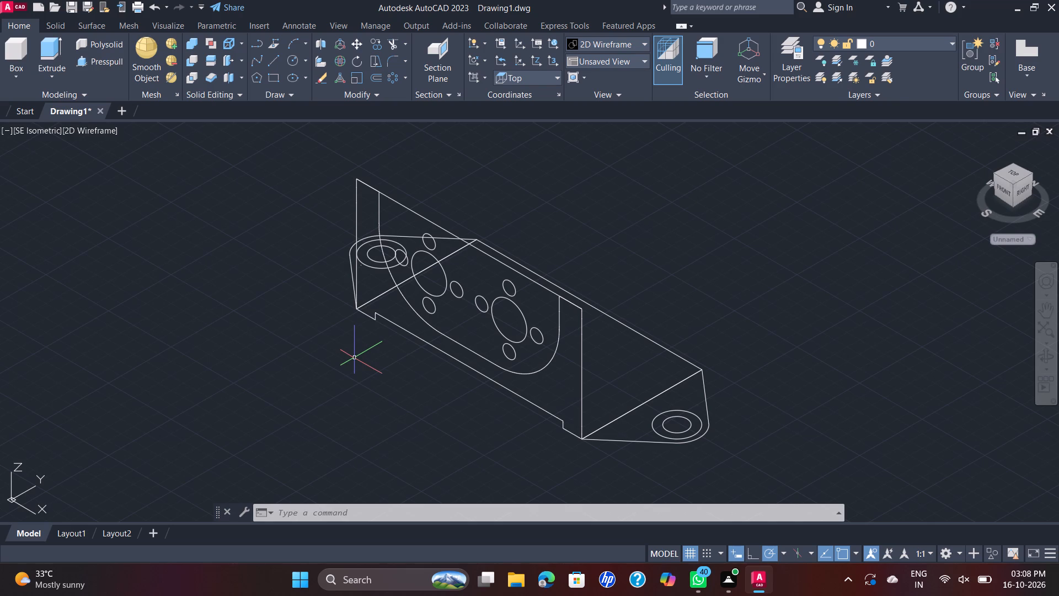
{"action": "scroll", "coordinate": [354, 358], "scroll_direction": "down", "scroll_amount": 1}
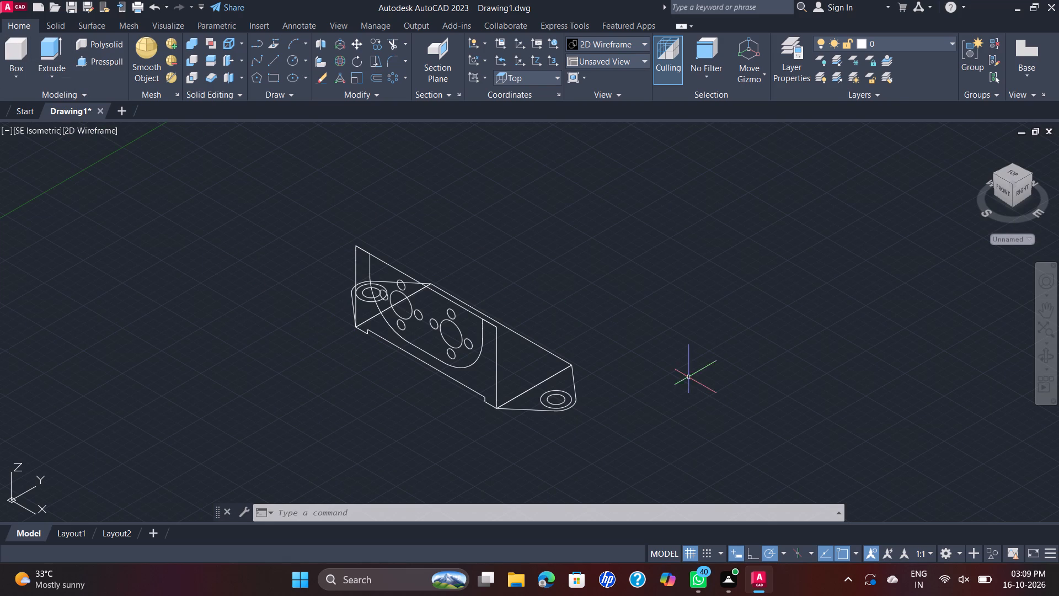
{"action": "left_click", "coordinate": [548, 378]}
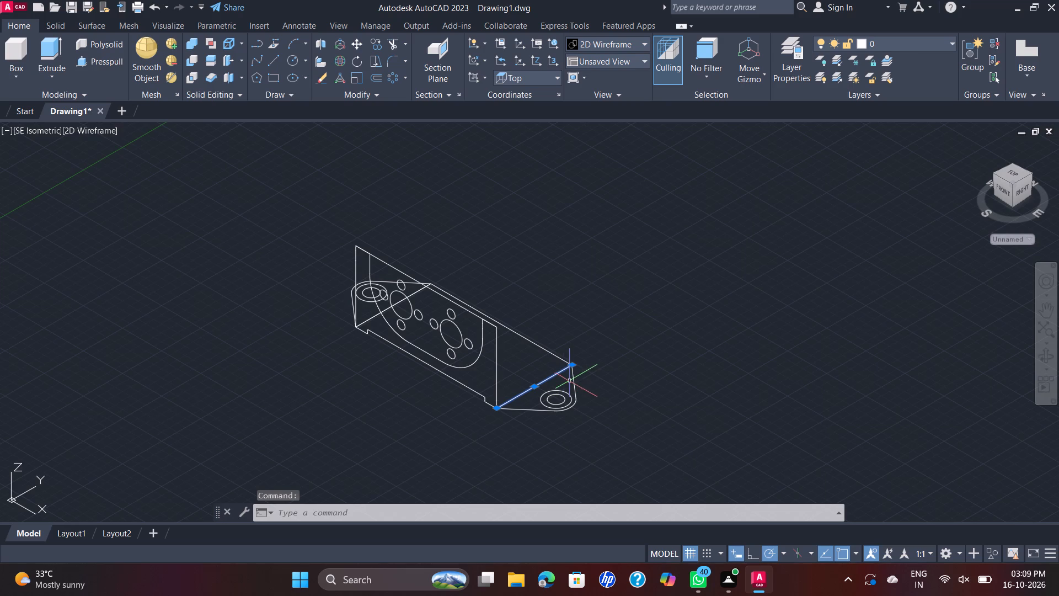
{"action": "left_click", "coordinate": [602, 376]}
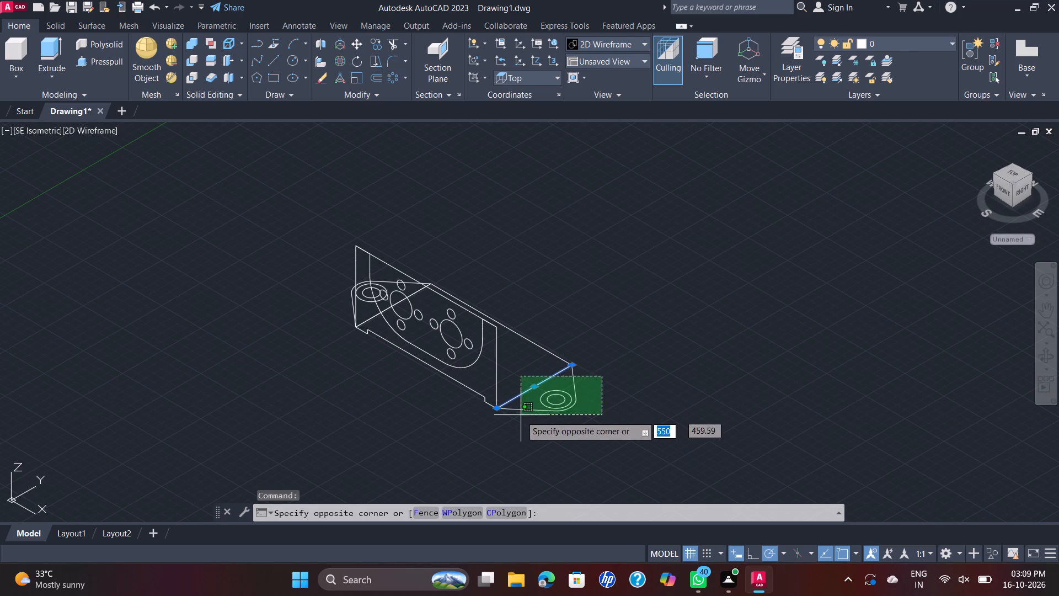
{"action": "left_click", "coordinate": [521, 416]}
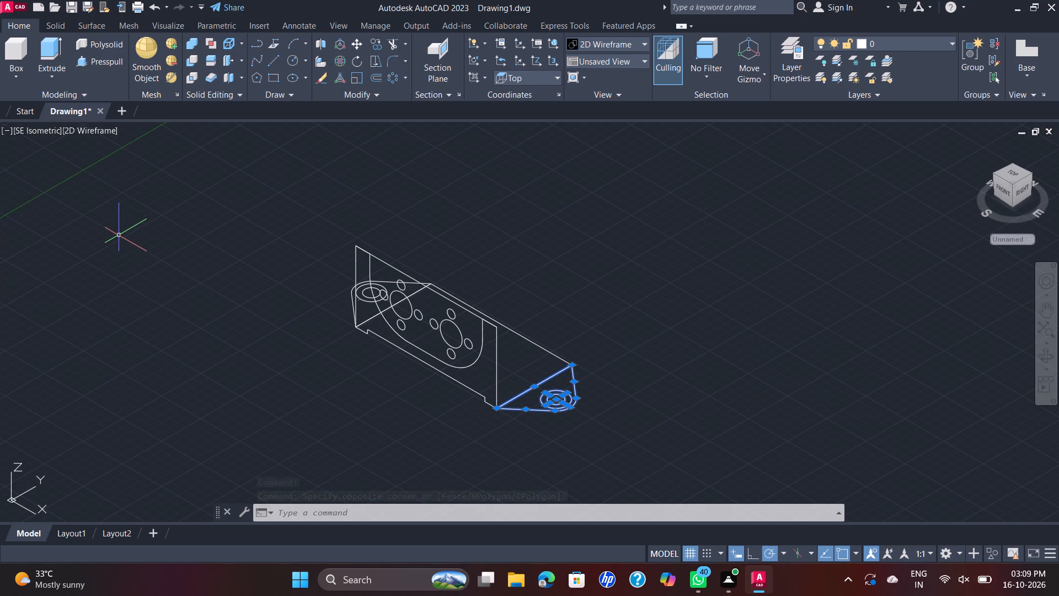
{"action": "key", "text": "j"}
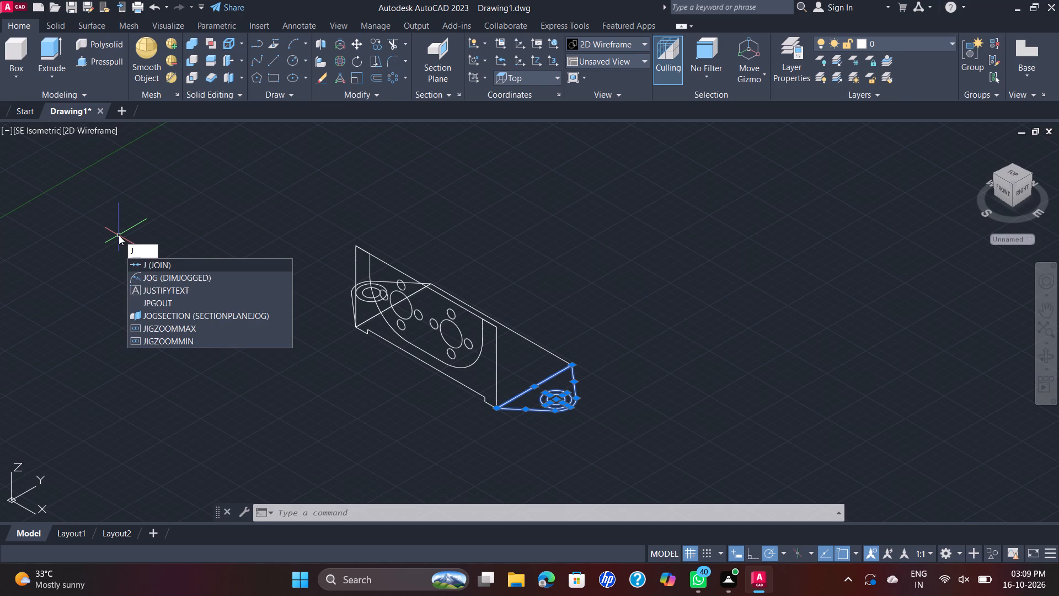
{"action": "key", "text": "Return"}
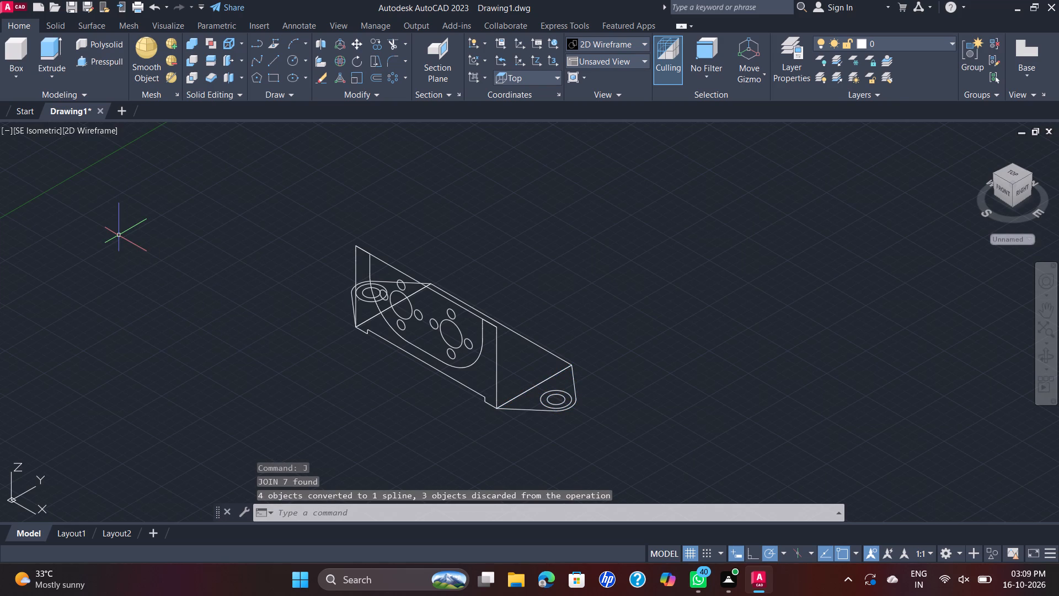
Start Presspull for the bounded area of the mounting lug.
{"action": "left_click", "coordinate": [89, 60]}
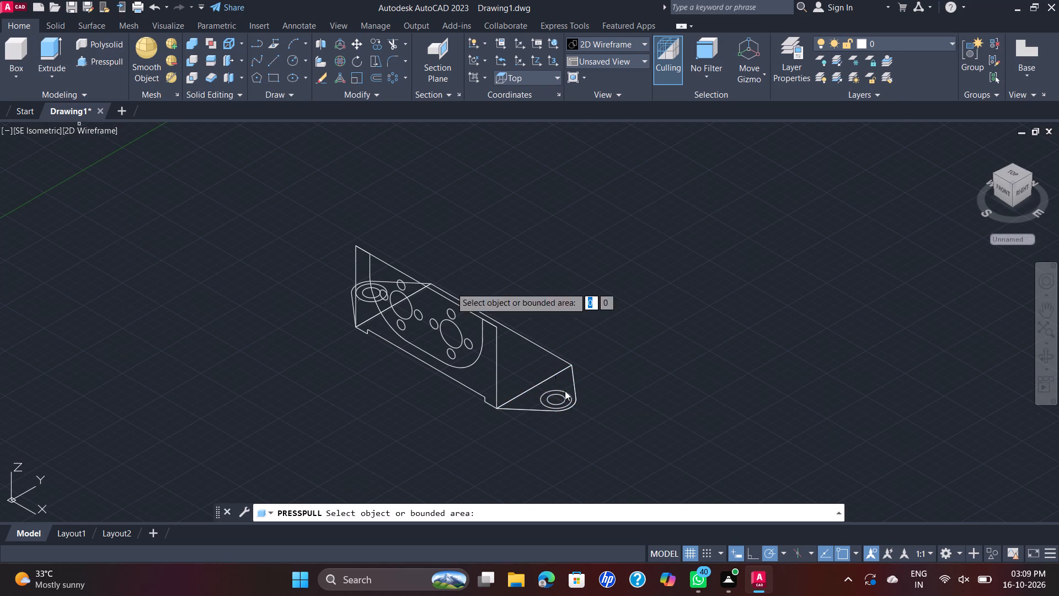
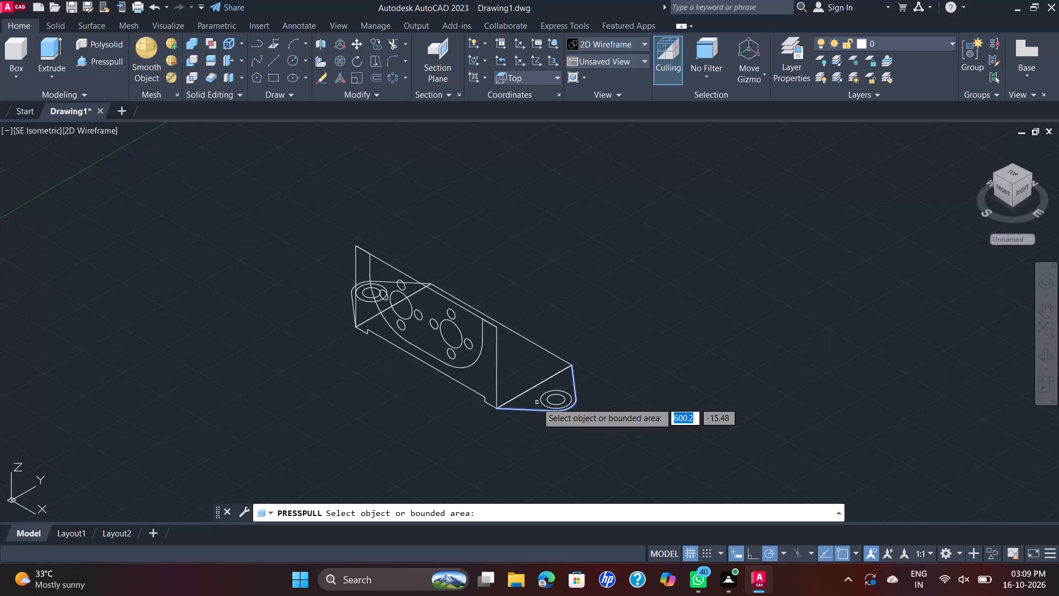
Presspull the ring between the two circles and the surrounding area of the +X end lug up 14 mm.
{"action": "left_click", "coordinate": [543, 403]}
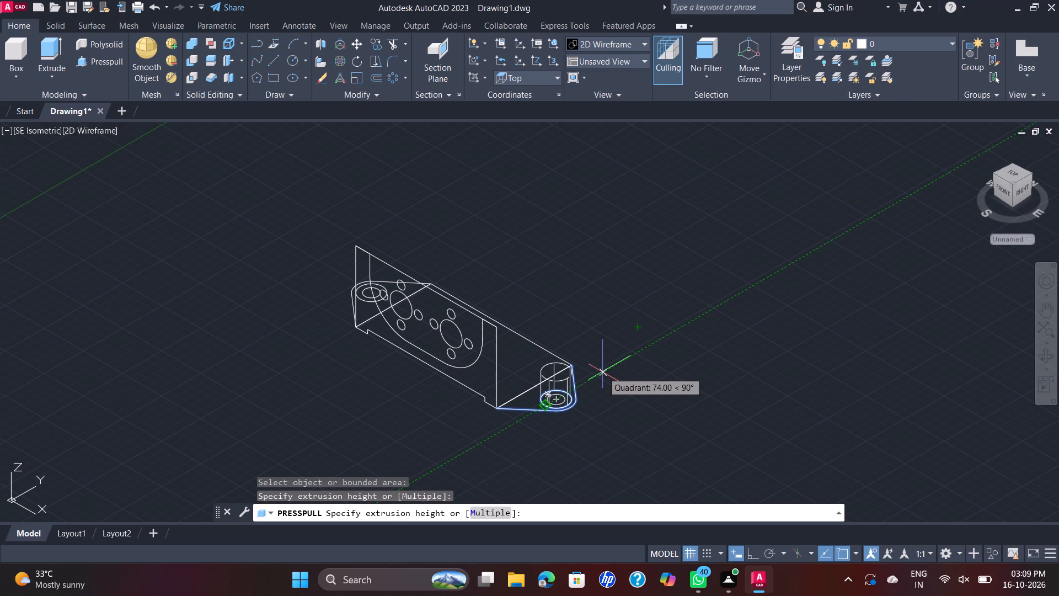
{"action": "type", "text": "14"}
{"action": "key", "text": "Return"}
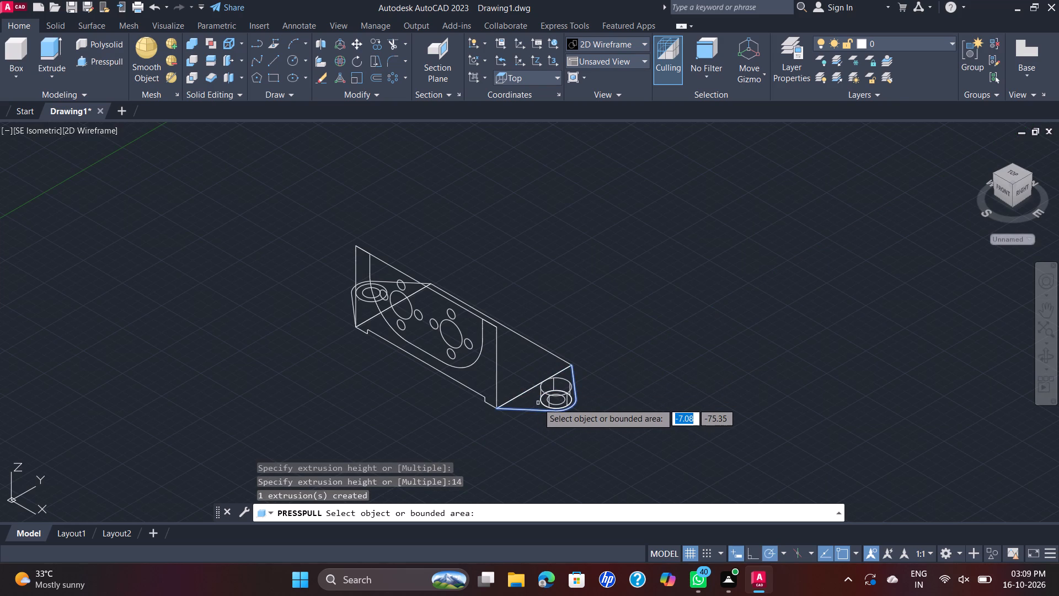
{"action": "left_click", "coordinate": [530, 389]}
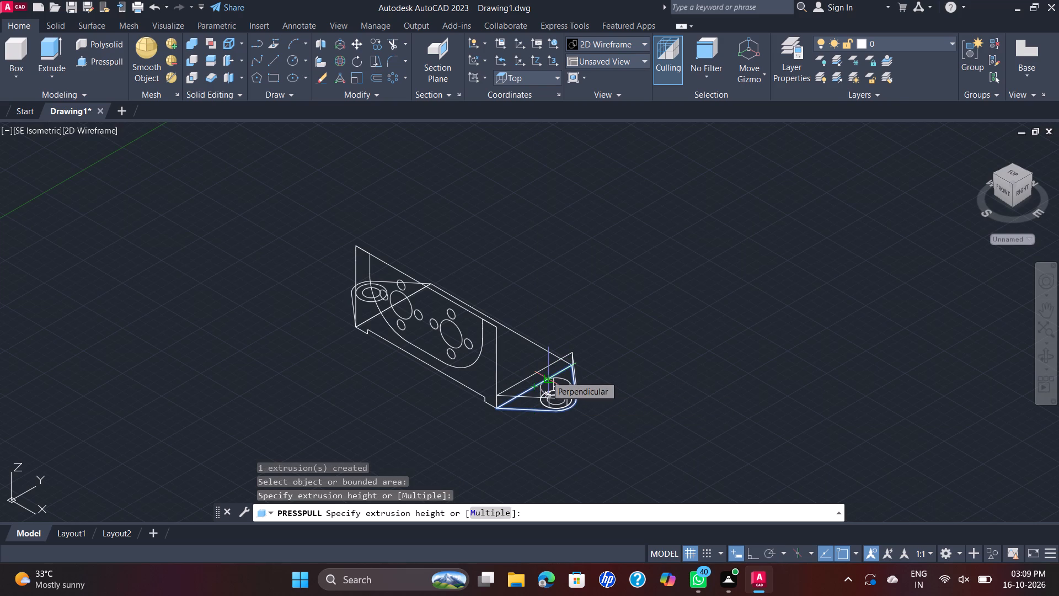
{"action": "type", "text": "14"}
{"action": "key", "text": "Return"}
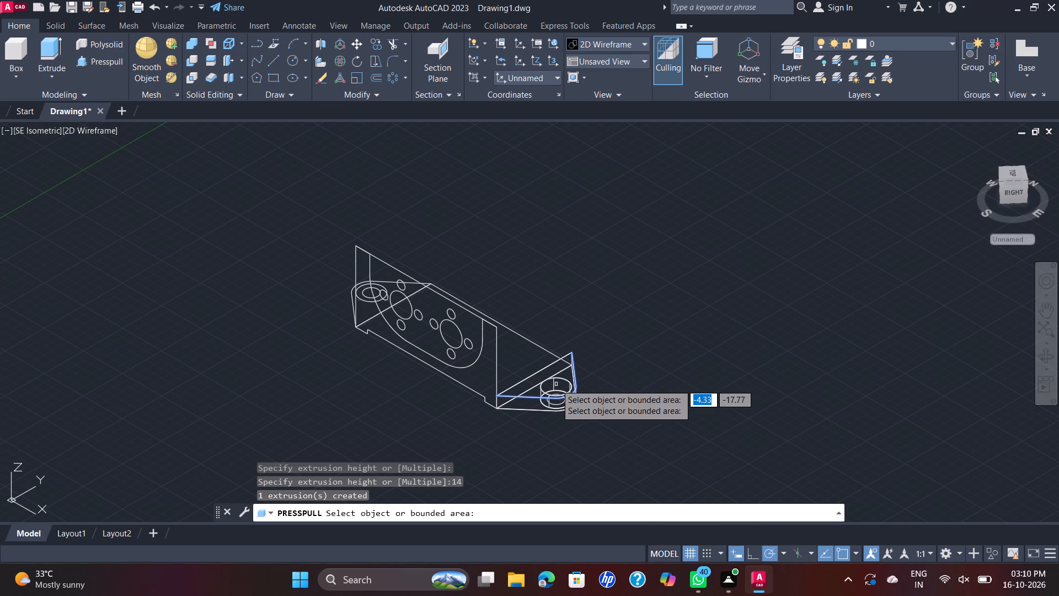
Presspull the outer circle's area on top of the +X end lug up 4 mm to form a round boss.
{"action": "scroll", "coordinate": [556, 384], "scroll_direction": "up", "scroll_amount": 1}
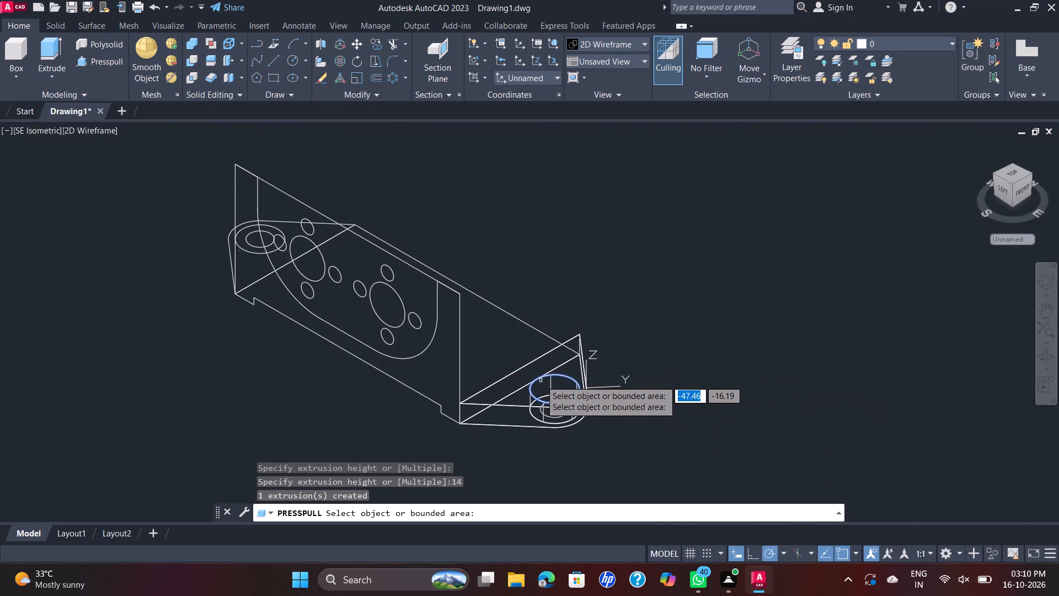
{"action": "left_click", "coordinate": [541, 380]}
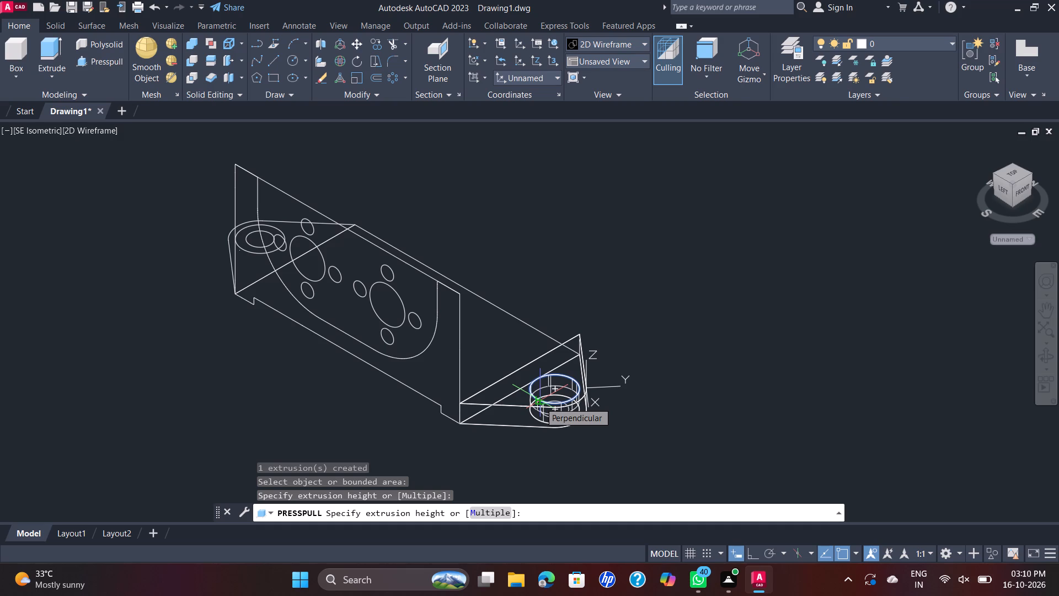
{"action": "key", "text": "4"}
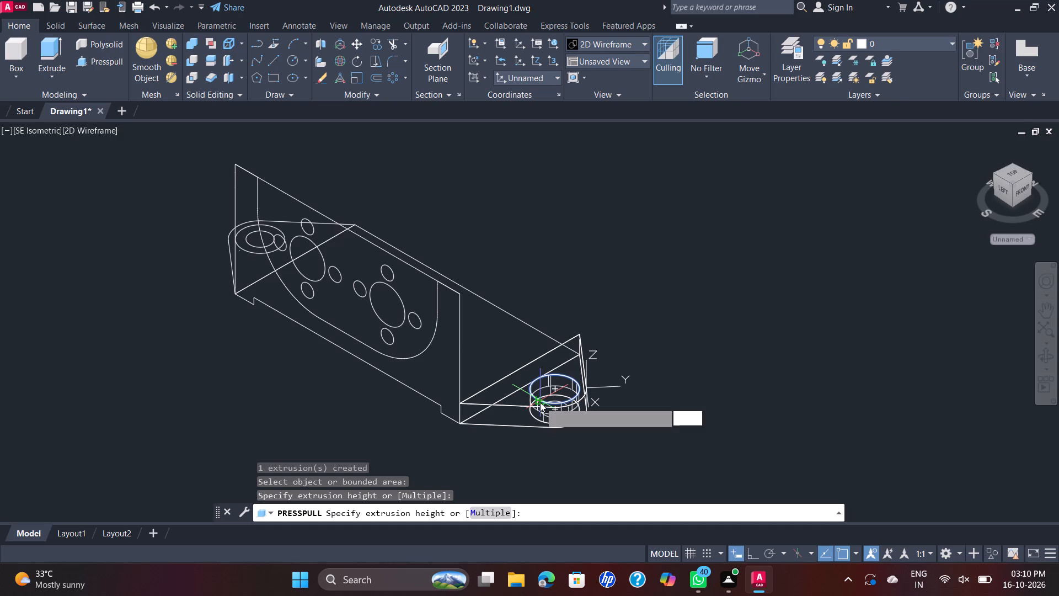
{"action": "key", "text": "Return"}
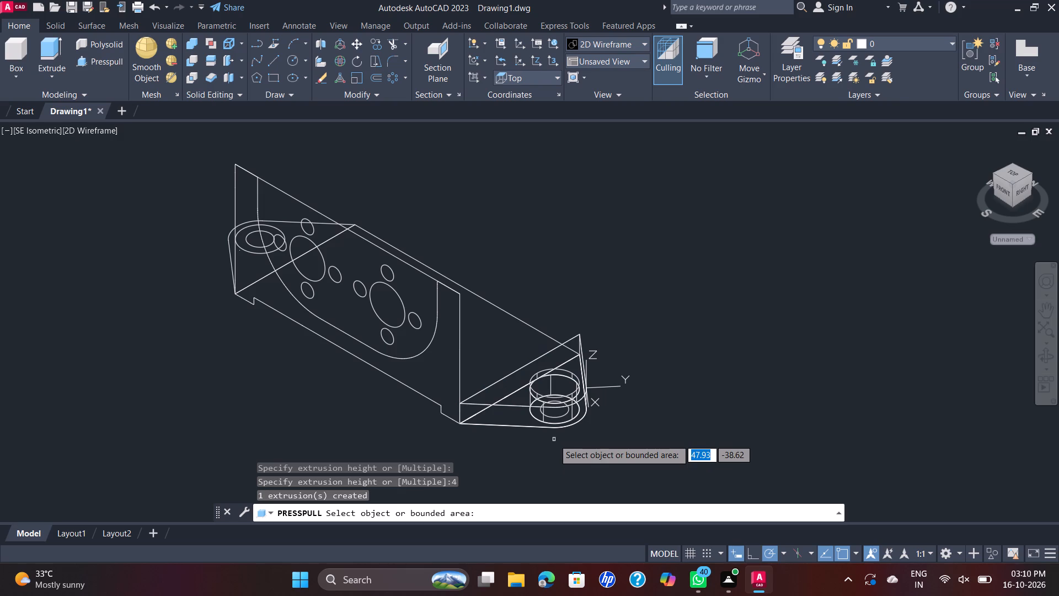
Presspull the inner circle's area at the base of the +X end lug by 10 mm and finish the command.
{"action": "scroll", "coordinate": [560, 415], "scroll_direction": "up", "scroll_amount": 1}
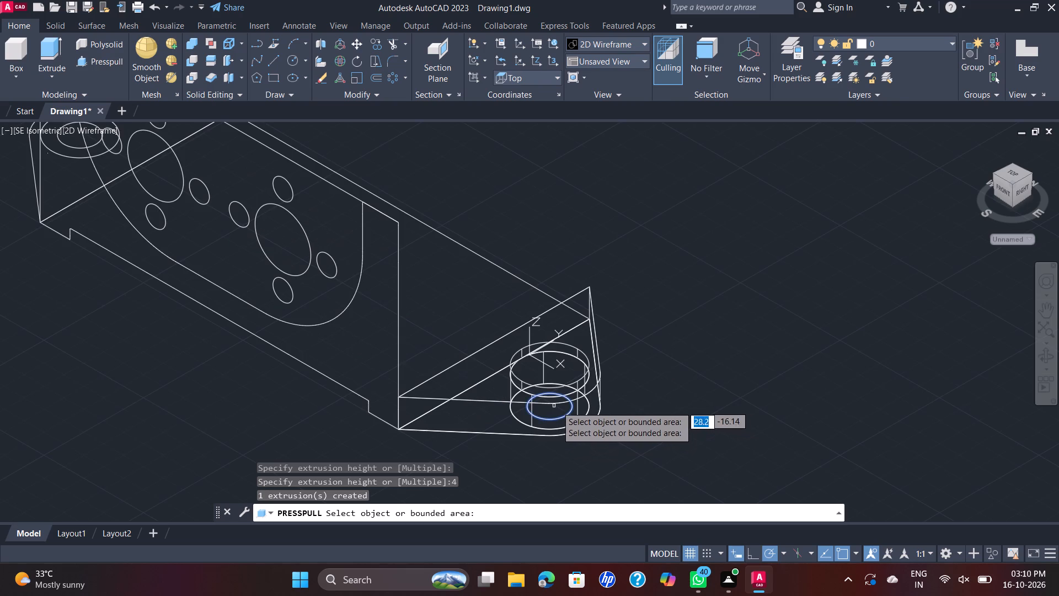
{"action": "left_click", "coordinate": [558, 407]}
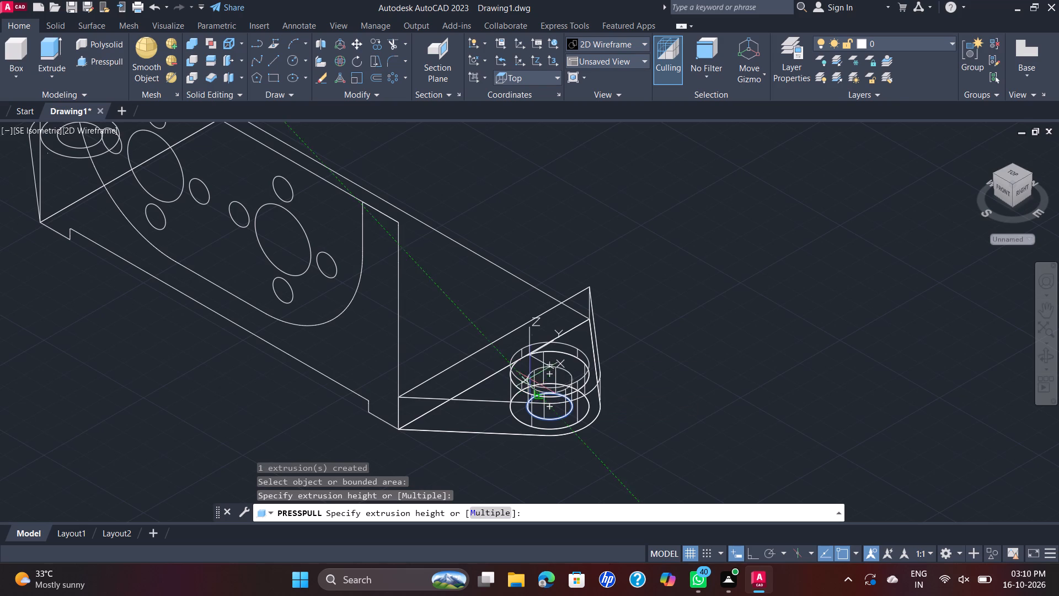
{"action": "type", "text": "10"}
{"action": "key", "text": "Return"}
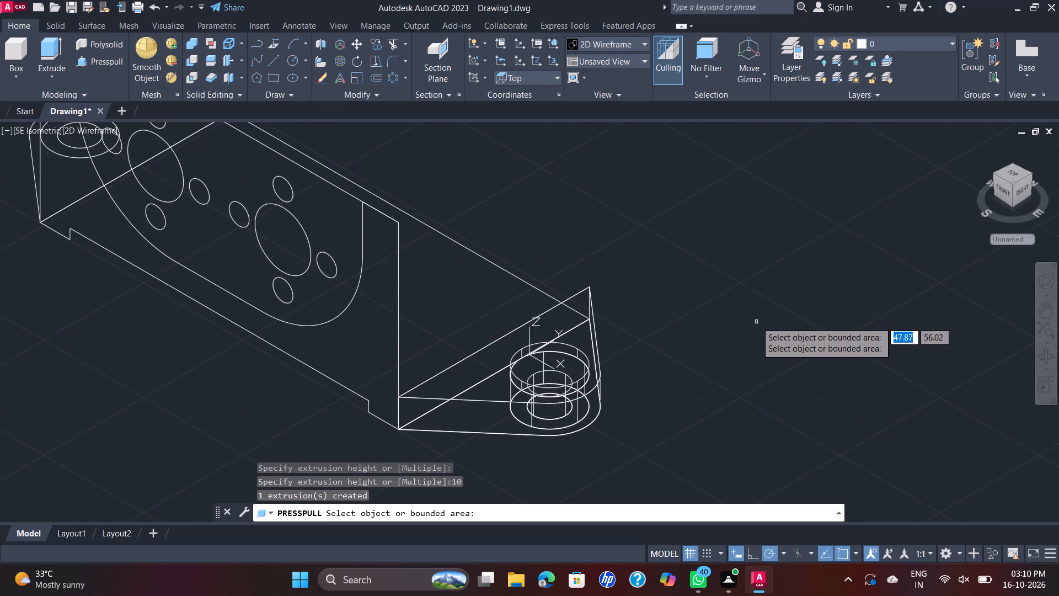
{"action": "key", "text": "Escape"}
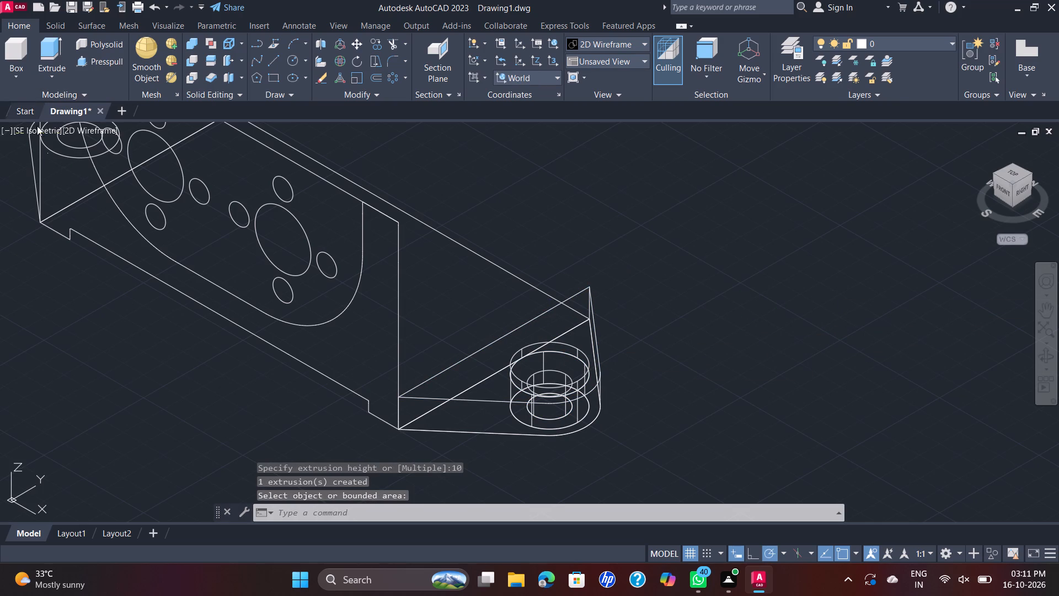
Set the visual style to Shades of Gray and get a close view of the +X end lug.
{"action": "left_click", "coordinate": [95, 127]}
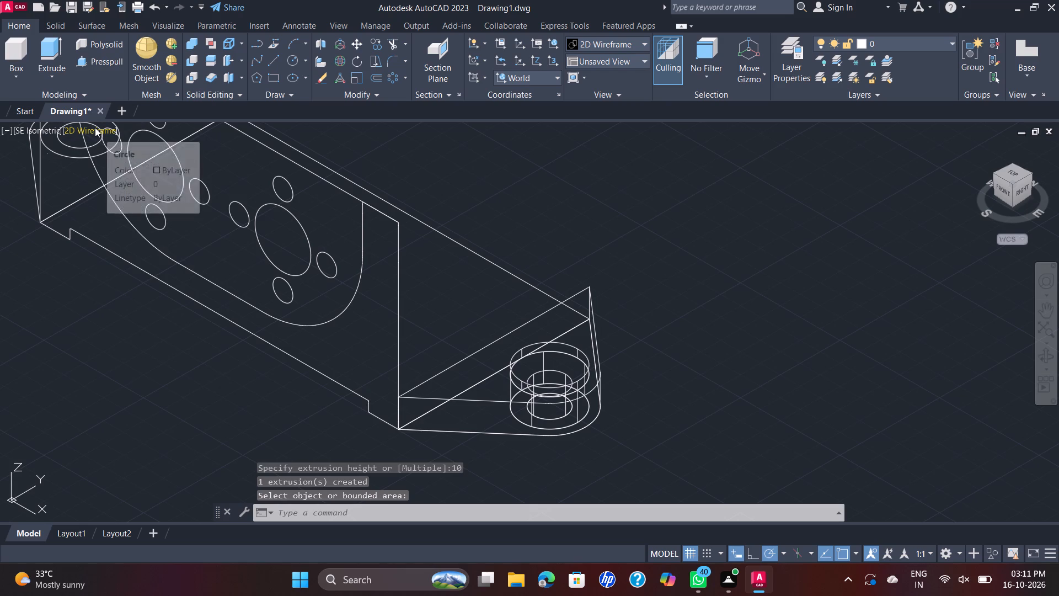
{"action": "left_click", "coordinate": [156, 251]}
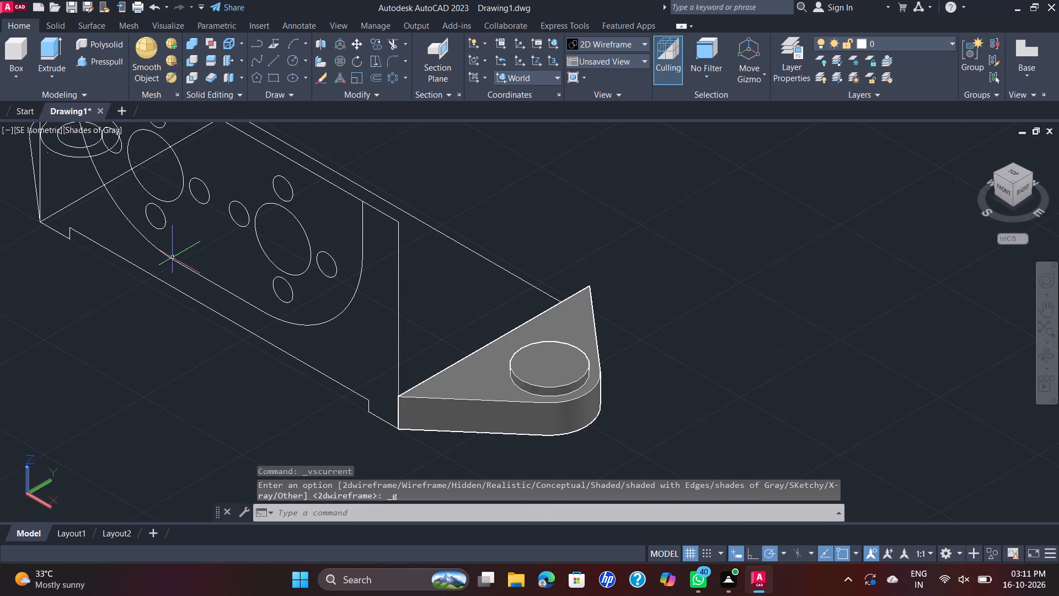
{"action": "scroll", "coordinate": [427, 326], "scroll_direction": "down", "scroll_amount": 1}
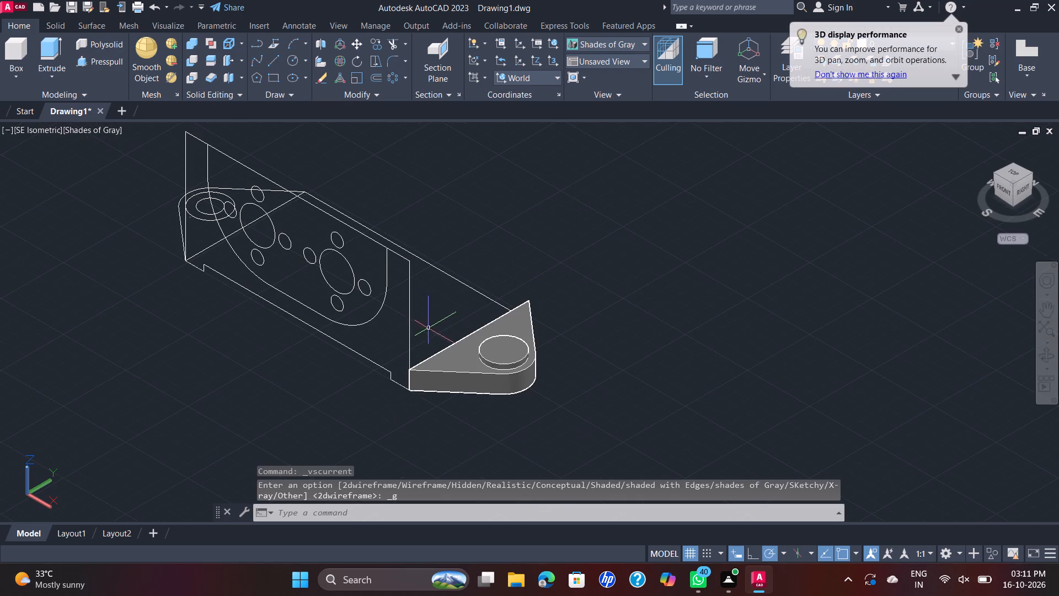
{"action": "scroll", "coordinate": [498, 351], "scroll_direction": "up", "scroll_amount": 3}
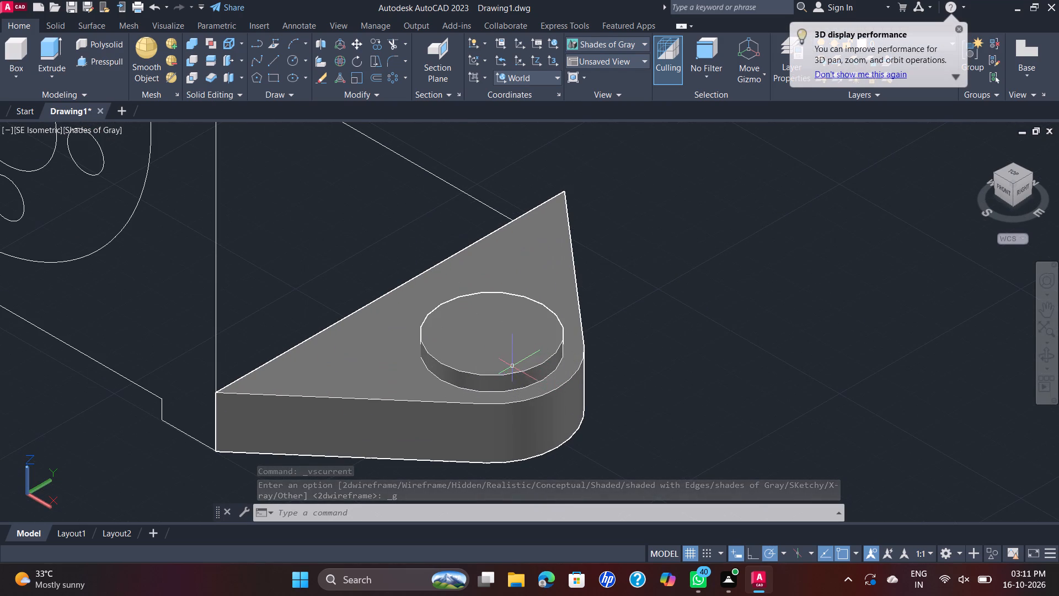
{"action": "scroll", "coordinate": [481, 384], "scroll_direction": "up", "scroll_amount": 3}
{"action": "scroll", "coordinate": [458, 369], "scroll_direction": "down", "scroll_amount": 2}
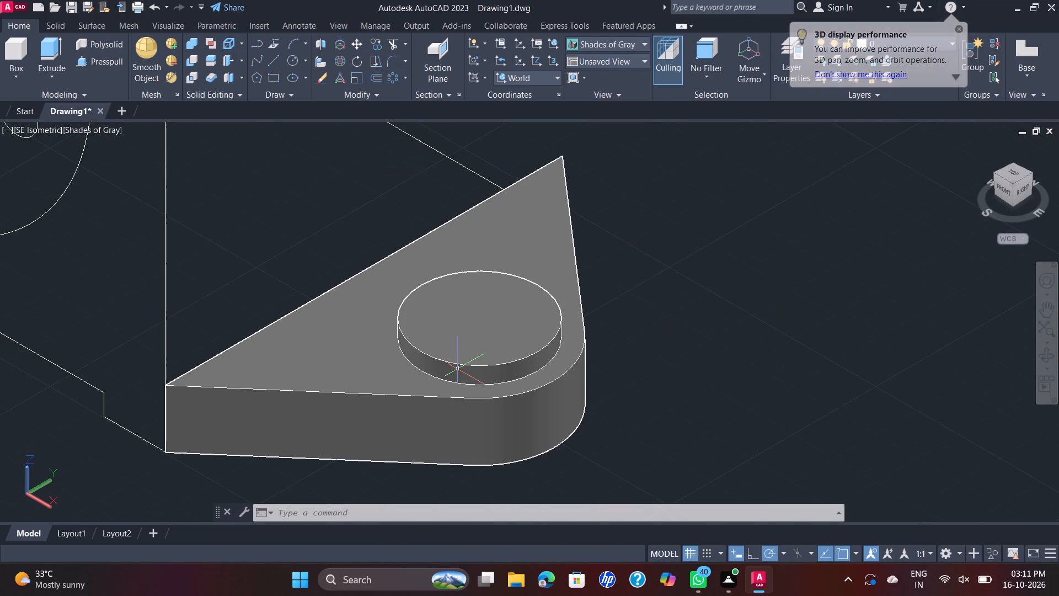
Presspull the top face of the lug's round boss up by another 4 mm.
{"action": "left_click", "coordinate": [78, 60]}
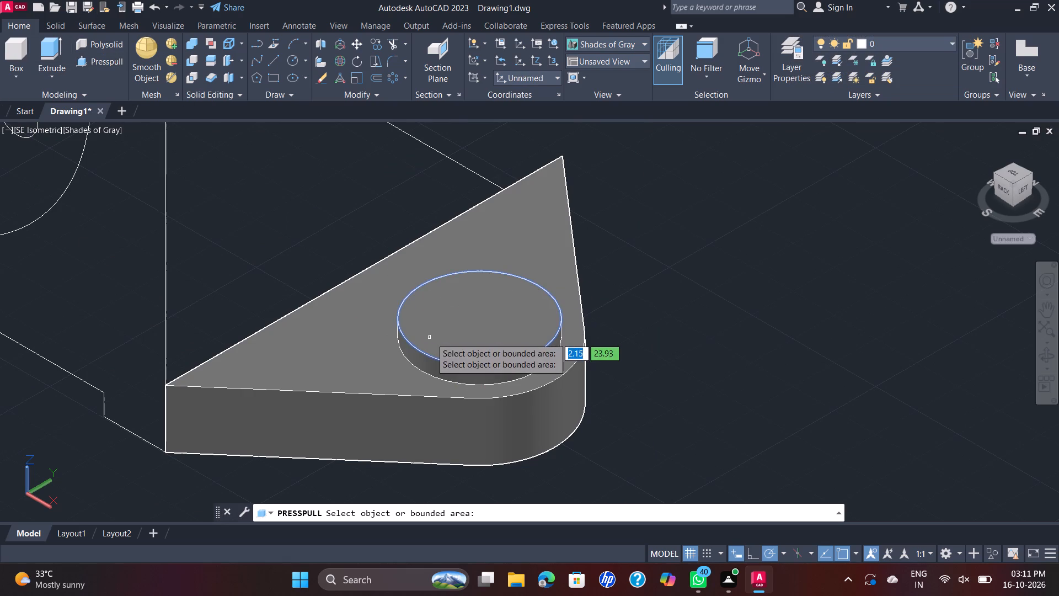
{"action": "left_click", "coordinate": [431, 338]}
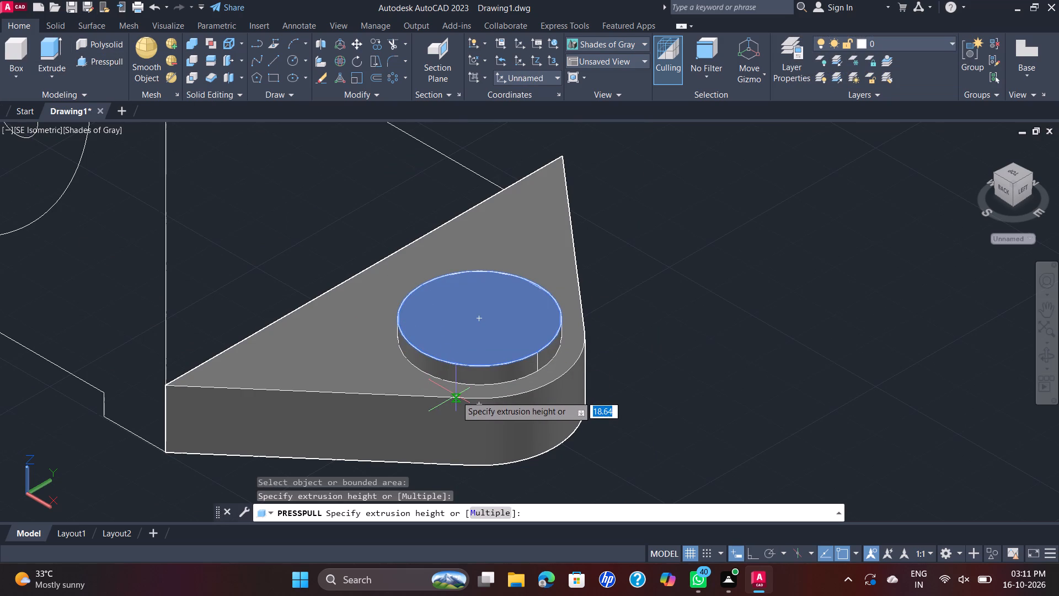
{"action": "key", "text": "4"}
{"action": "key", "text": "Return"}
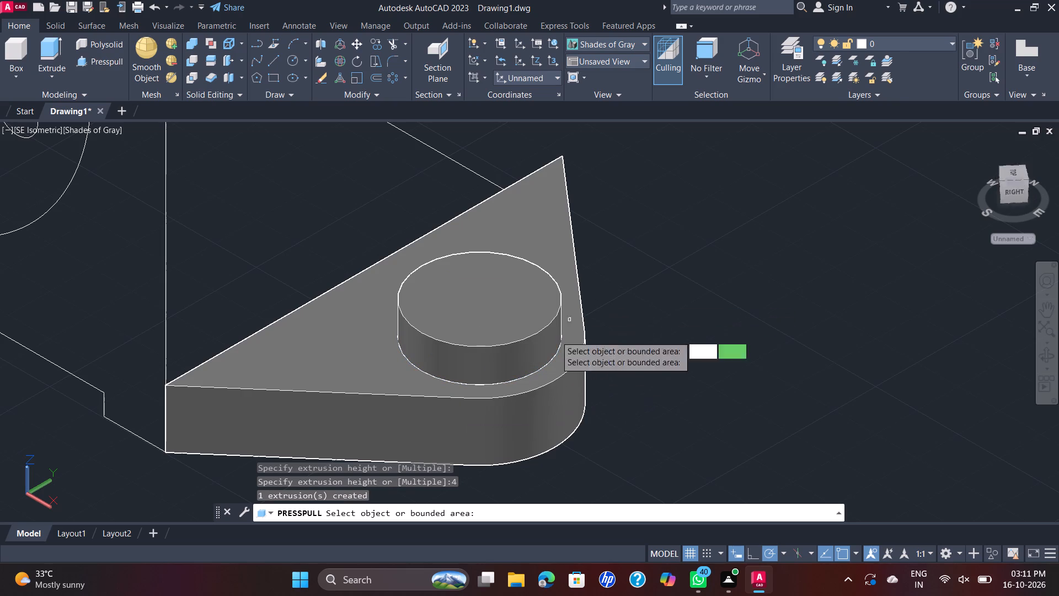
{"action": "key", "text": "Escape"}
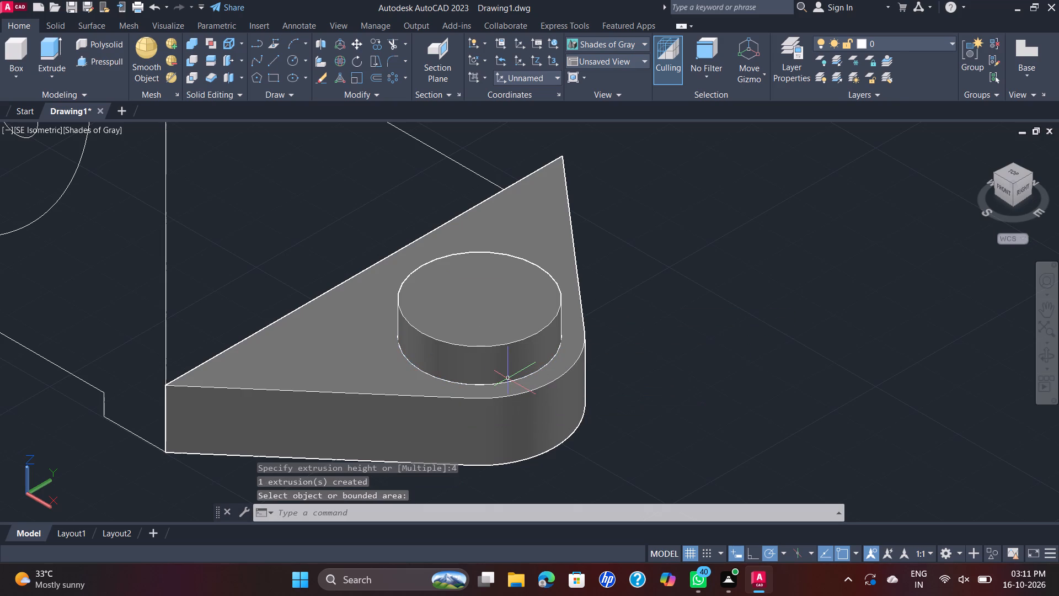
Examine the +X end lug's boss and body, including the circles on its underside.
{"action": "left_click", "coordinate": [508, 379]}
{"action": "key", "text": "Escape"}
{"action": "left_click", "coordinate": [503, 351]}
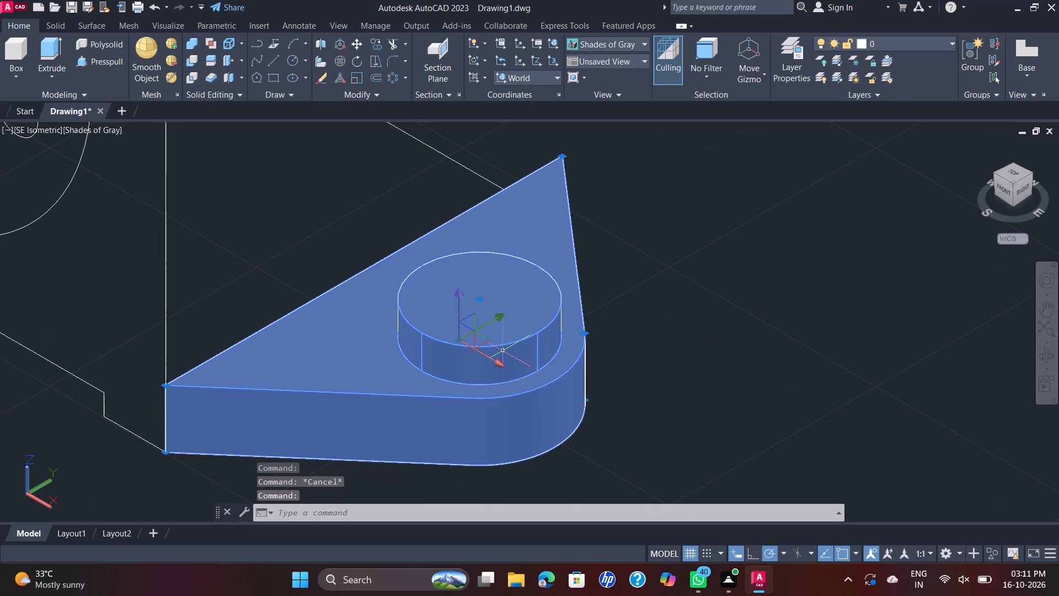
{"action": "key", "text": "Escape"}
{"action": "left_click", "coordinate": [486, 320]}
{"action": "key", "text": "Escape"}
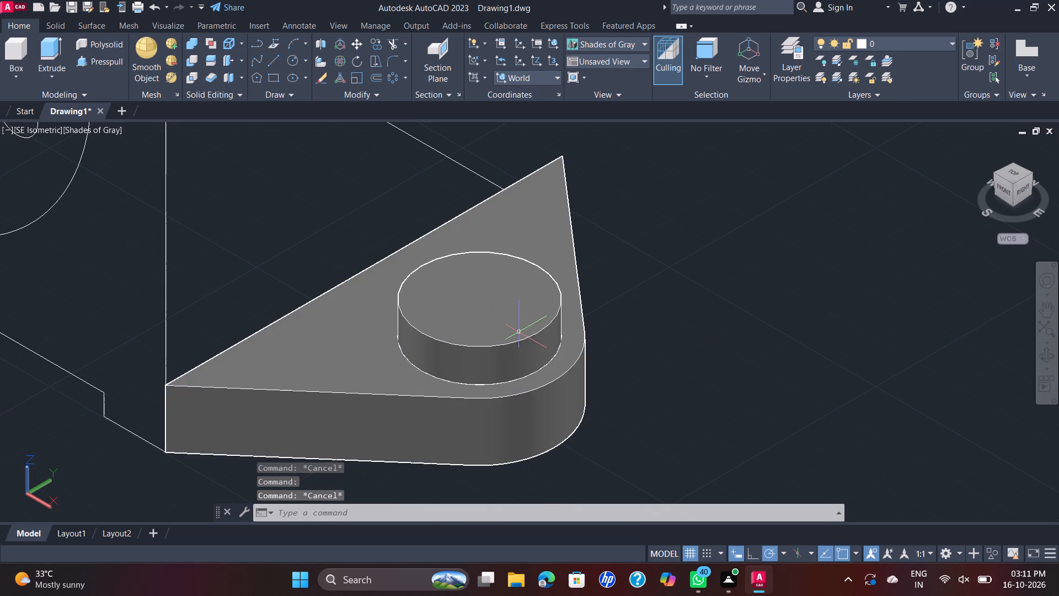
{"action": "scroll", "coordinate": [519, 332], "scroll_direction": "up", "scroll_amount": 1}
{"action": "middle_click_drag", "start_coordinate": [675, 370], "coordinate": [654, 318], "text": "shift"}
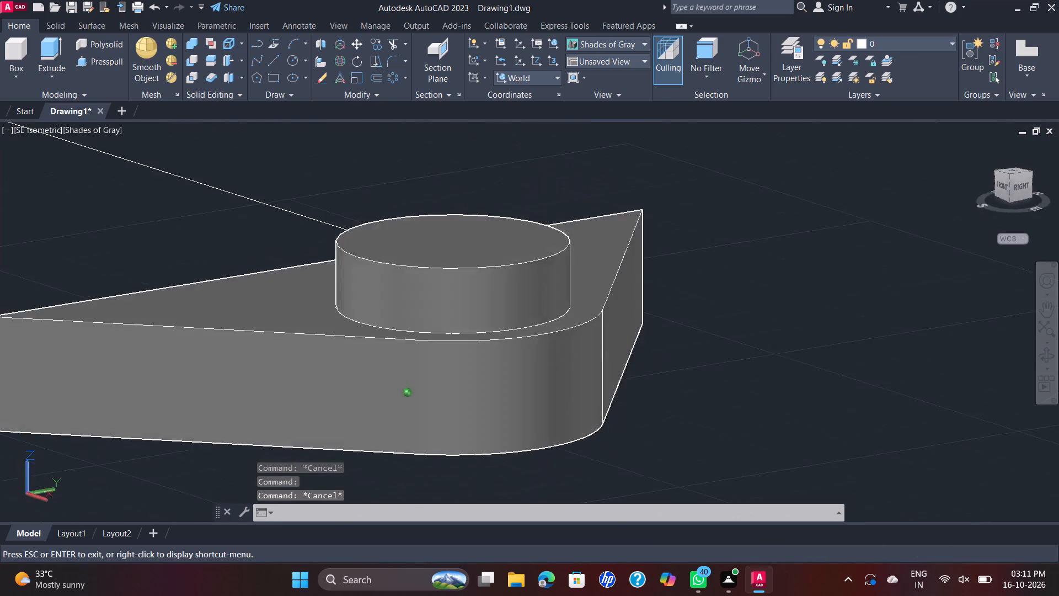
{"action": "middle_click_drag", "start_coordinate": [654, 318], "coordinate": [653, 275], "text": "shift"}
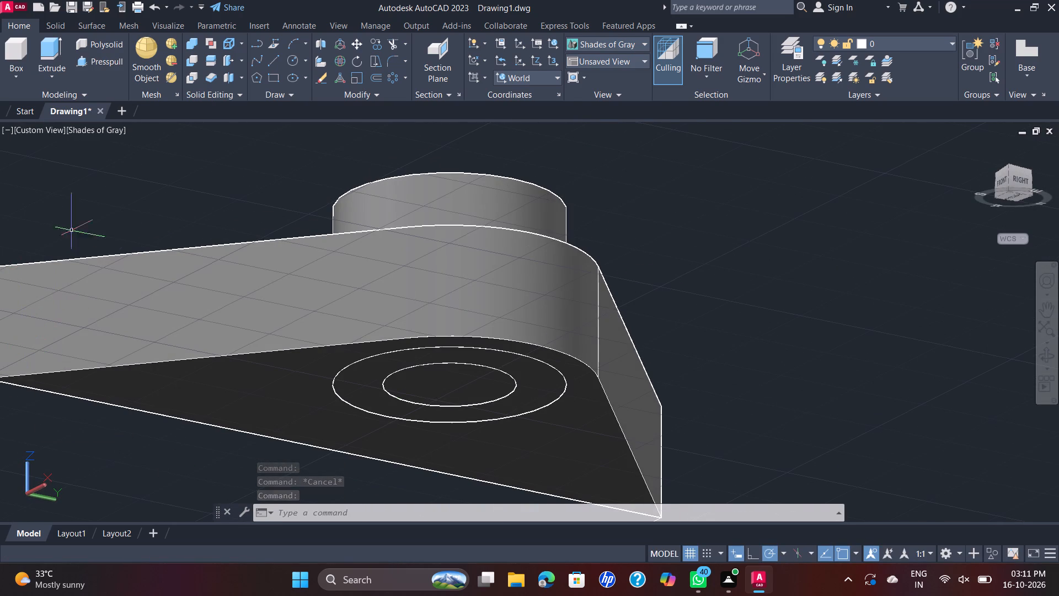
Presspull the boss's top face freehand down through the +X end lug to below its underside.
{"action": "left_click", "coordinate": [105, 59]}
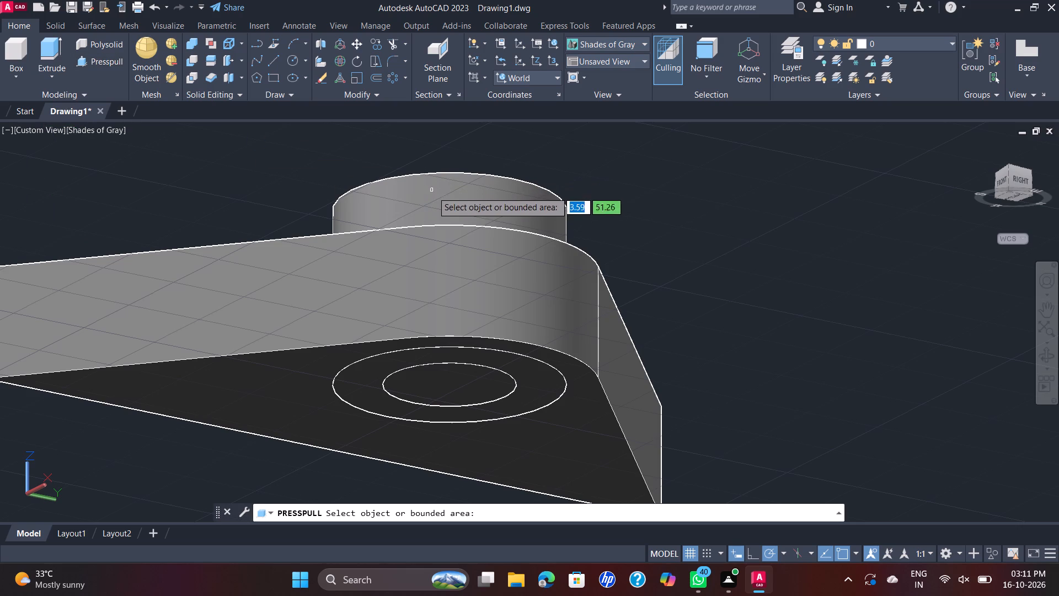
{"action": "middle_click_drag", "start_coordinate": [443, 201], "coordinate": [472, 259], "text": "shift"}
{"action": "scroll", "coordinate": [443, 201], "scroll_direction": "down", "scroll_amount": 1, "text": "shift"}
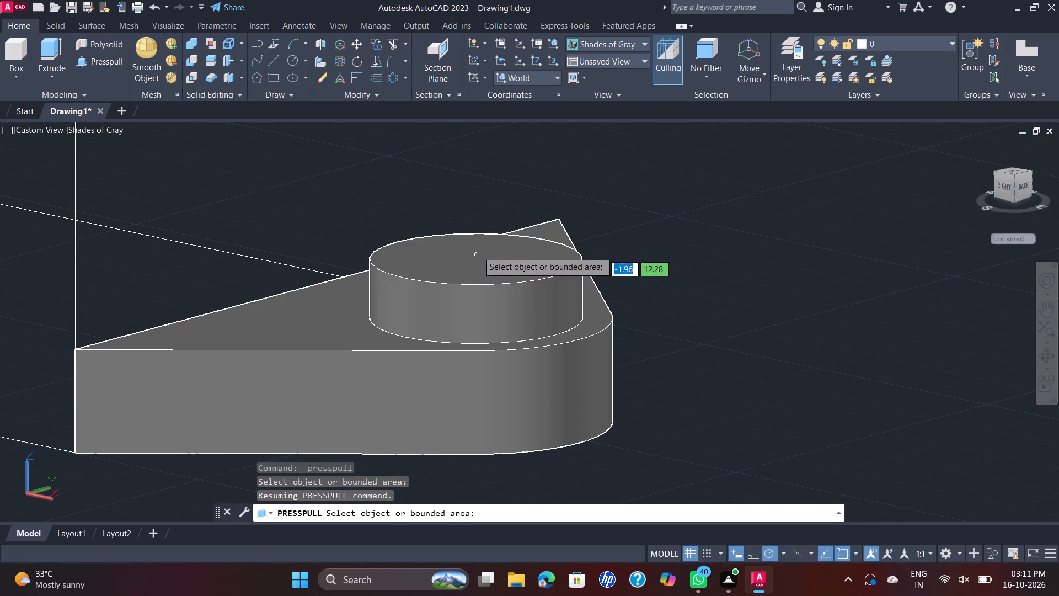
{"action": "left_click", "coordinate": [481, 243]}
{"action": "middle_click_drag", "start_coordinate": [547, 487], "coordinate": [545, 465]}
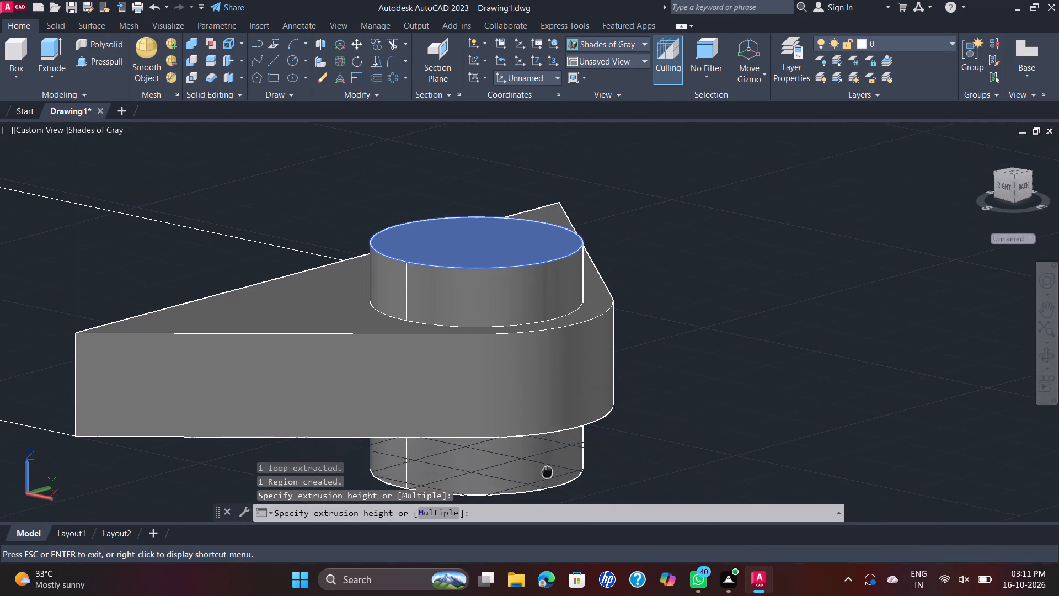
{"action": "middle_click_drag", "start_coordinate": [545, 465], "coordinate": [525, 412]}
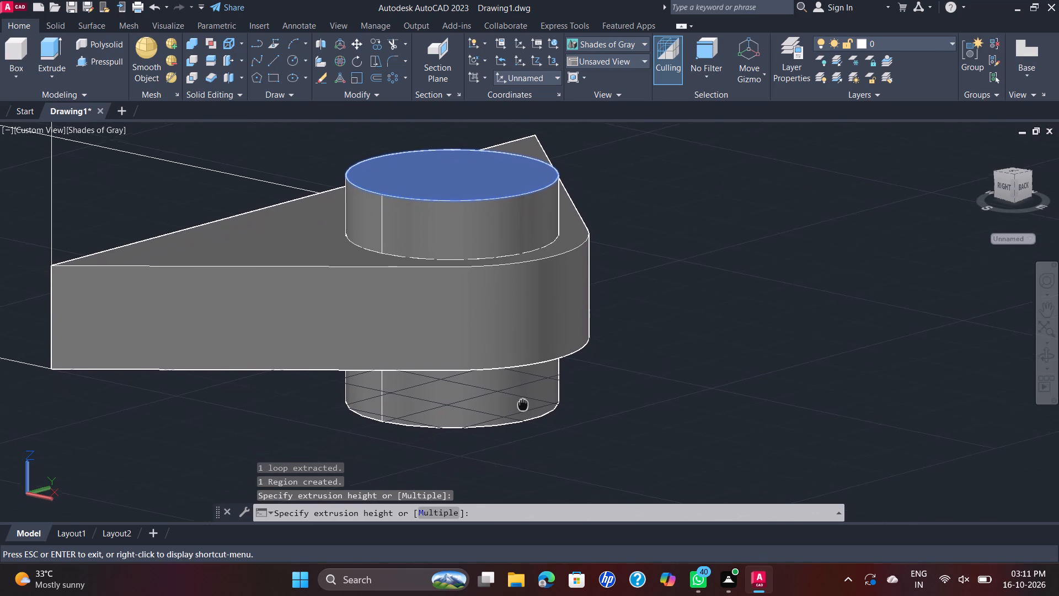
{"action": "middle_click_drag", "start_coordinate": [525, 412], "coordinate": [535, 439]}
{"action": "middle_click_drag", "start_coordinate": [536, 440], "coordinate": [521, 405]}
{"action": "left_click", "coordinate": [524, 430], "text": "shift"}
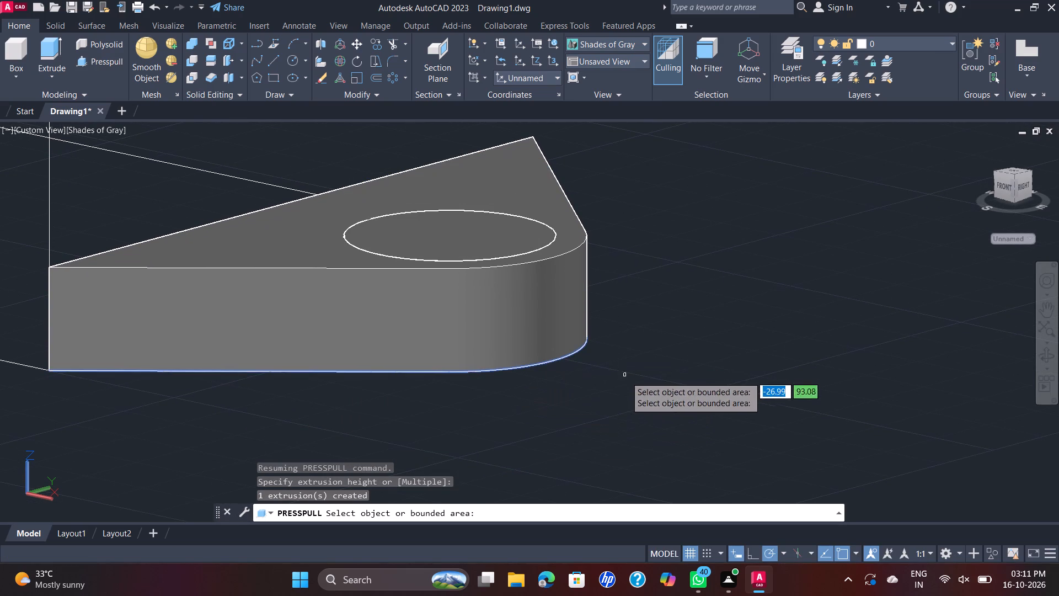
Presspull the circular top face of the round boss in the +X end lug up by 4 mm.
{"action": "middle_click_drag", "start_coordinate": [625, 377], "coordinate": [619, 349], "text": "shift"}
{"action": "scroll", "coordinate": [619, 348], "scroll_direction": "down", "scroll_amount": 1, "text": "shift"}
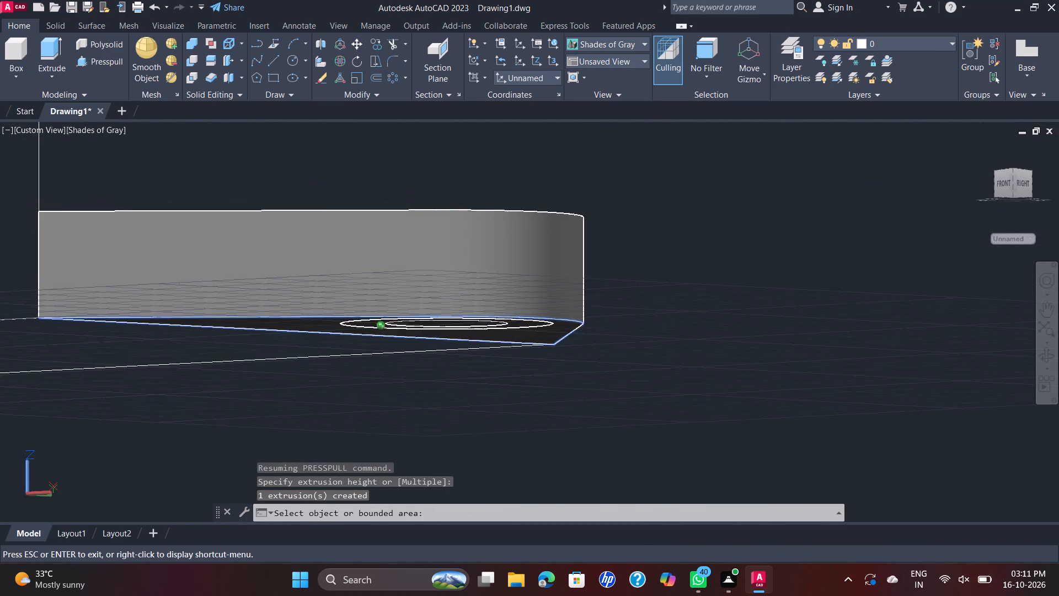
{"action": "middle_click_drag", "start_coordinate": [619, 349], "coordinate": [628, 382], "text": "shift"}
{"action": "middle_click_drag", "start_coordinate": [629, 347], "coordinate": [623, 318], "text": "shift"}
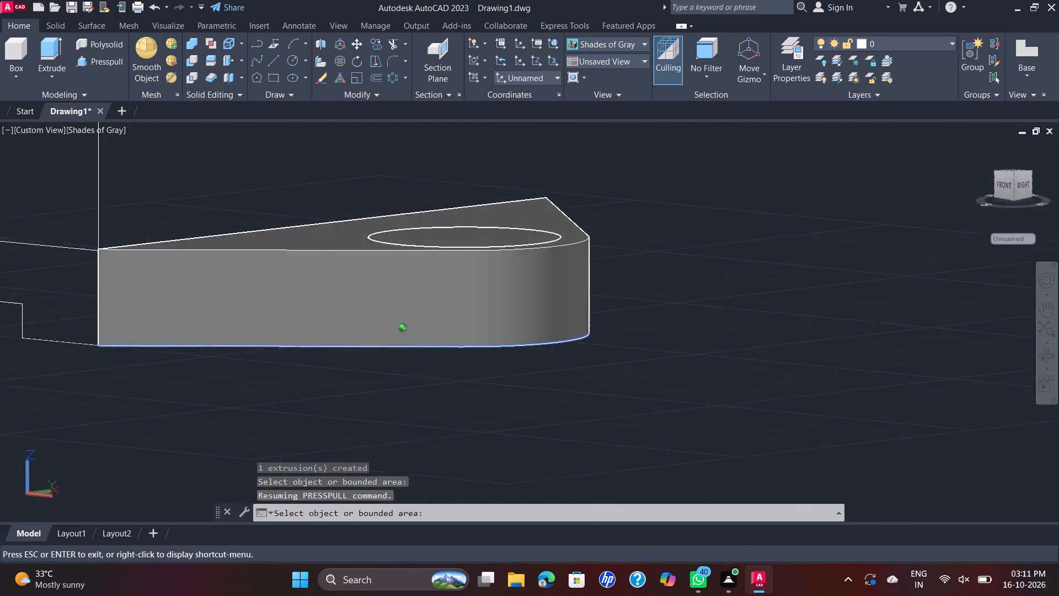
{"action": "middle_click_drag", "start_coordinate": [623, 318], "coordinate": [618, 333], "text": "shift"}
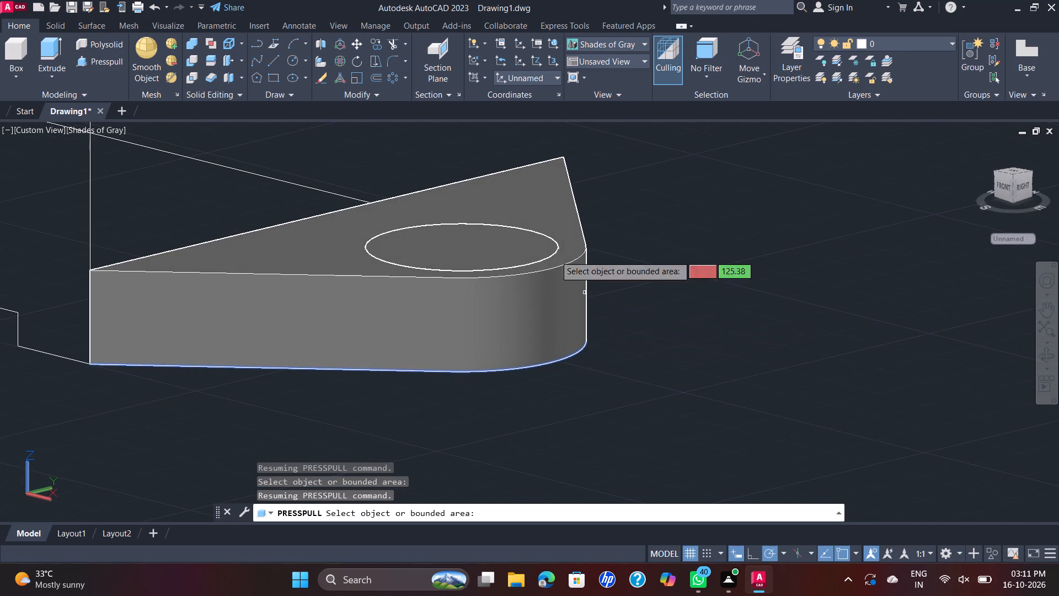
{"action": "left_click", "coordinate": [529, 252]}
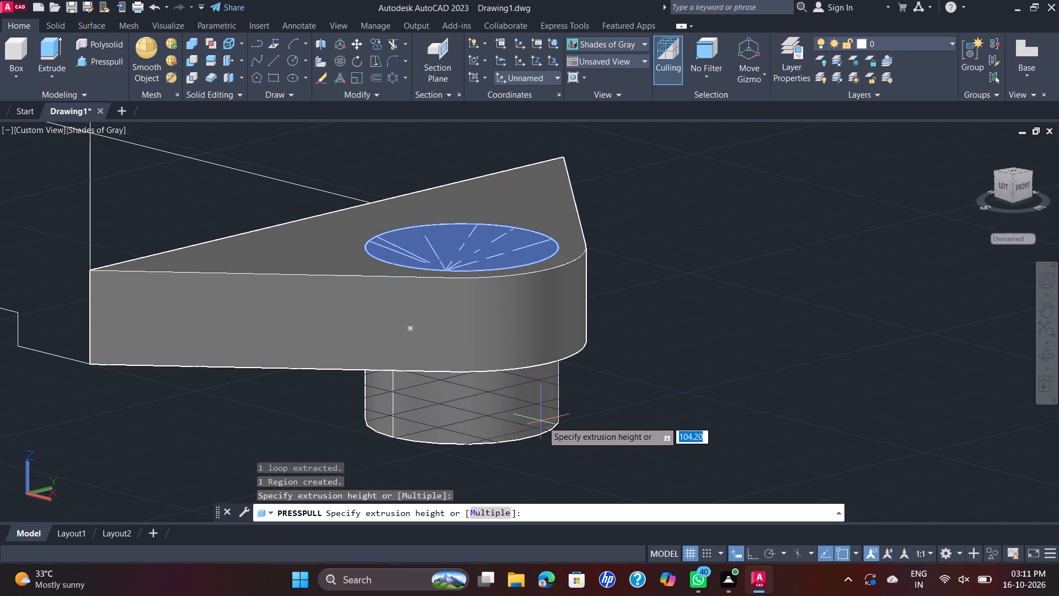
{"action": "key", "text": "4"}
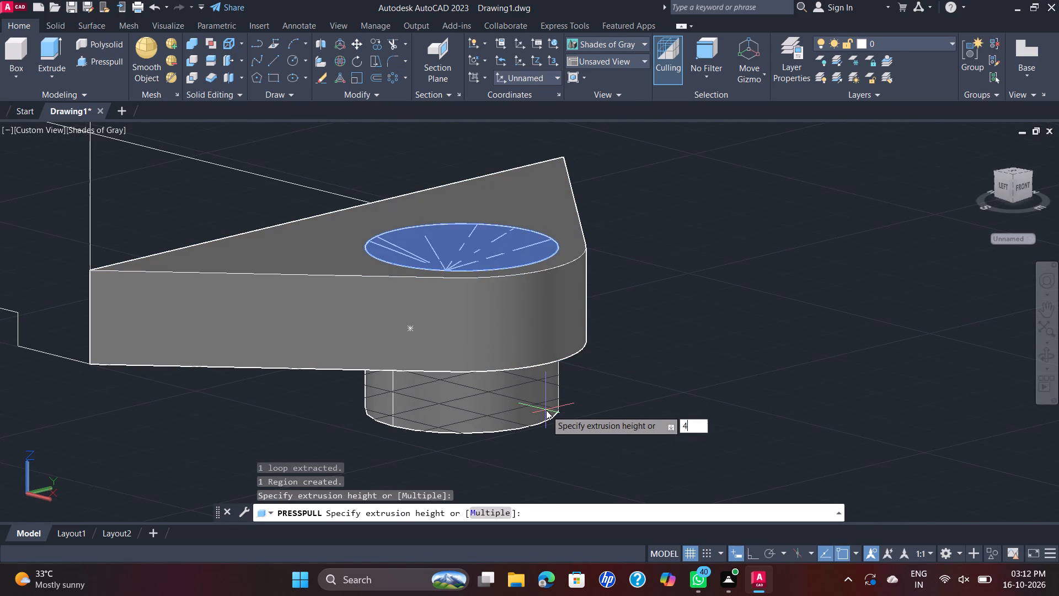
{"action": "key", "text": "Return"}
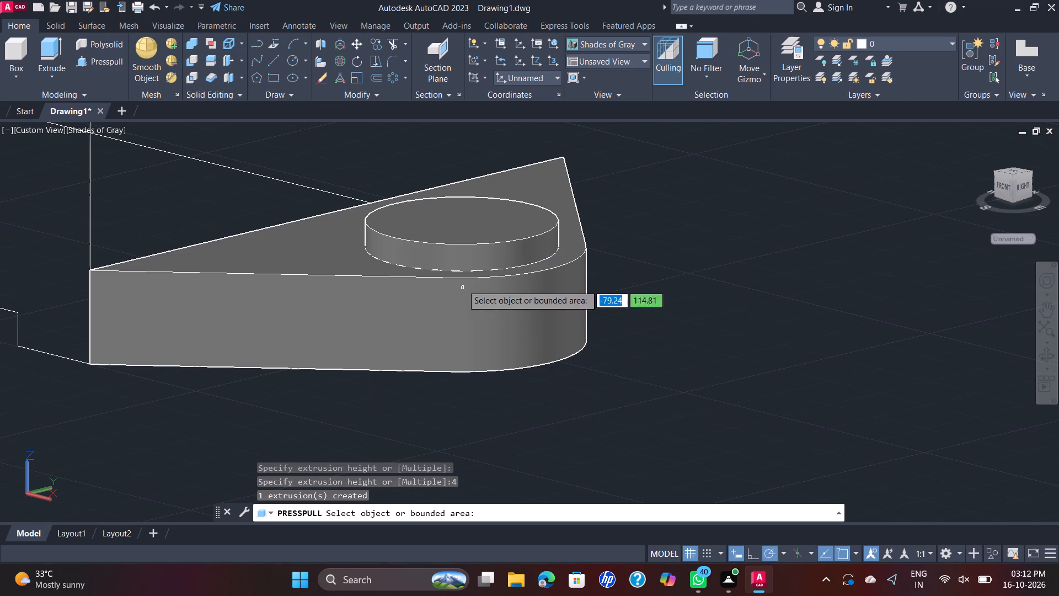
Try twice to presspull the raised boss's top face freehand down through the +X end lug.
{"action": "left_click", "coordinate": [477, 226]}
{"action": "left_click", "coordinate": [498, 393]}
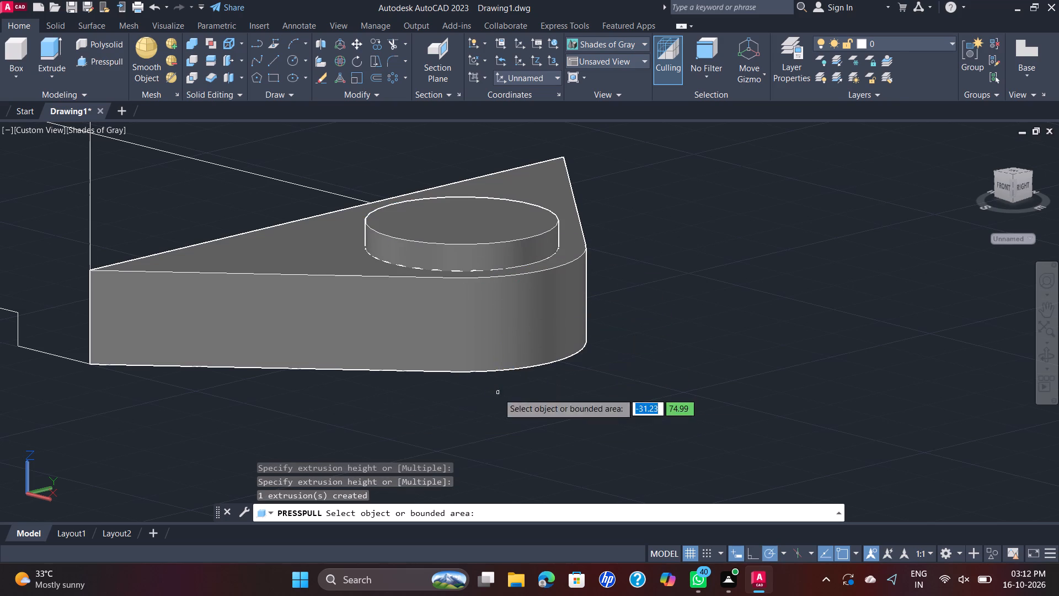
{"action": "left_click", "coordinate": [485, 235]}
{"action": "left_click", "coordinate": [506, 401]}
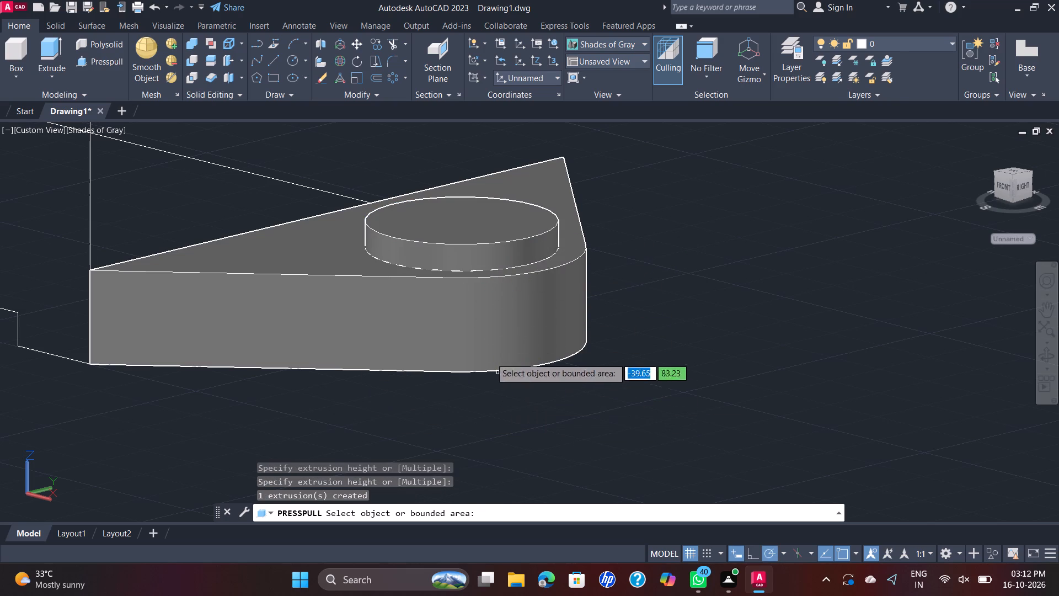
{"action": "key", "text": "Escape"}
Erase the large round boss solid from the +X end lug.
{"action": "right_click", "coordinate": [471, 241]}
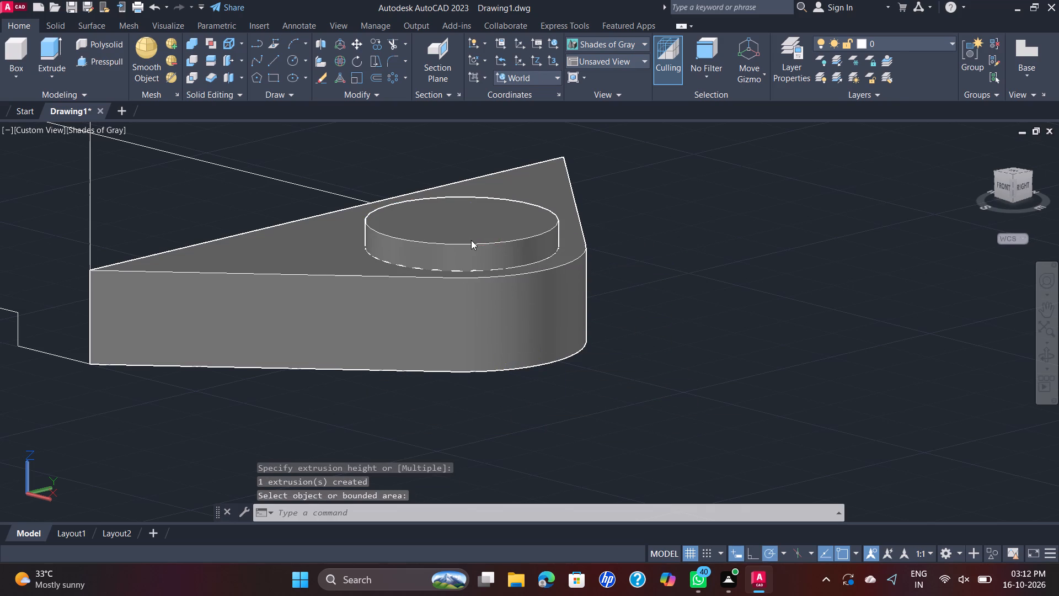
{"action": "left_click", "coordinate": [471, 240]}
{"action": "left_click", "coordinate": [447, 243]}
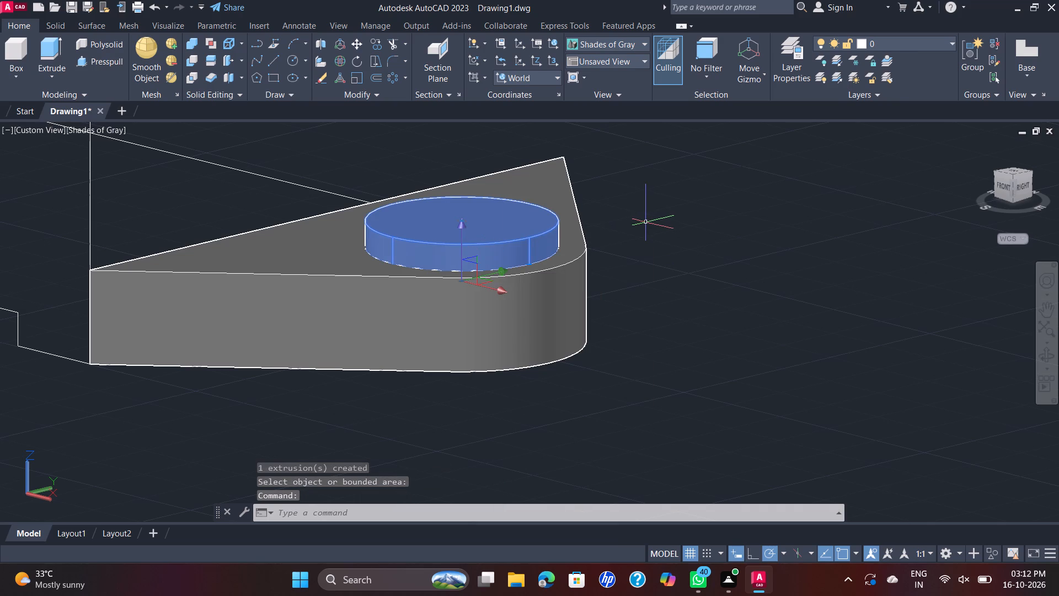
{"action": "key", "text": "Delete"}
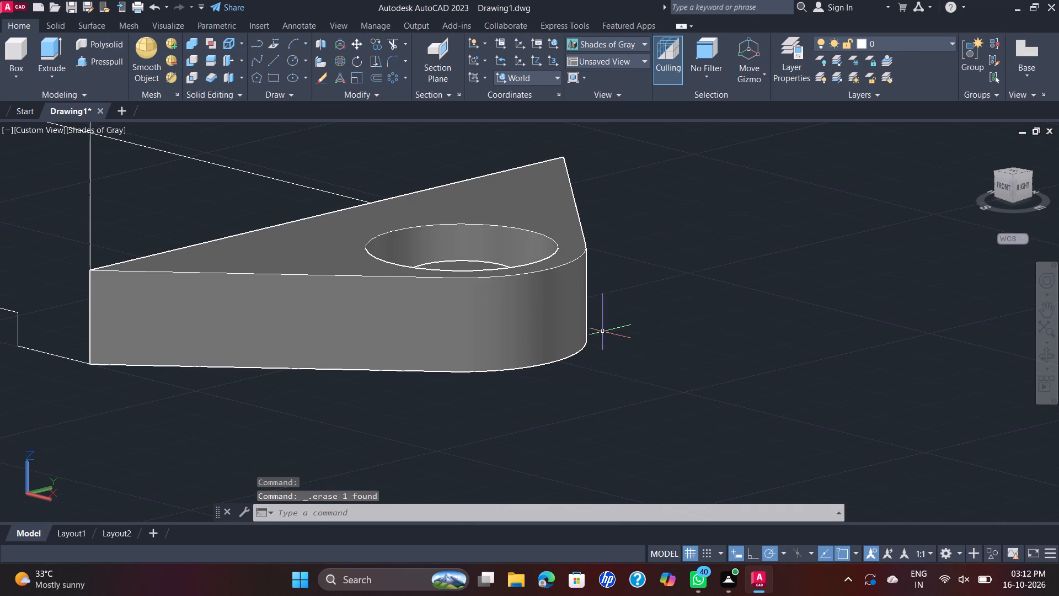
Presspull the ring area between the +X end lug's large opening and its inner cylinder up by 14 mm.
{"action": "middle_click_drag", "start_coordinate": [647, 342], "coordinate": [675, 421], "text": "shift"}
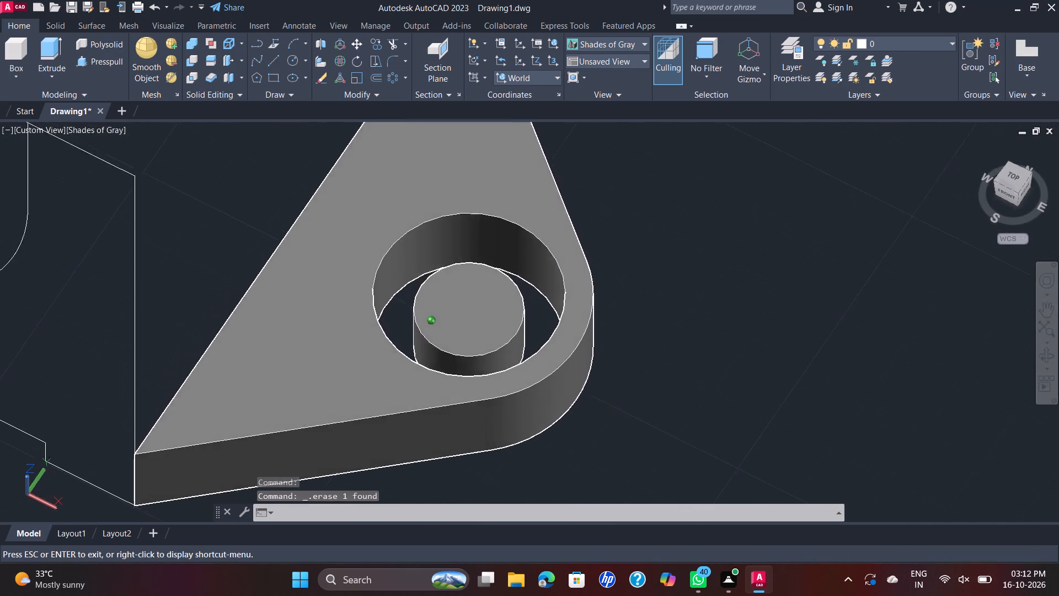
{"action": "middle_click_drag", "start_coordinate": [675, 421], "coordinate": [630, 431], "text": "shift"}
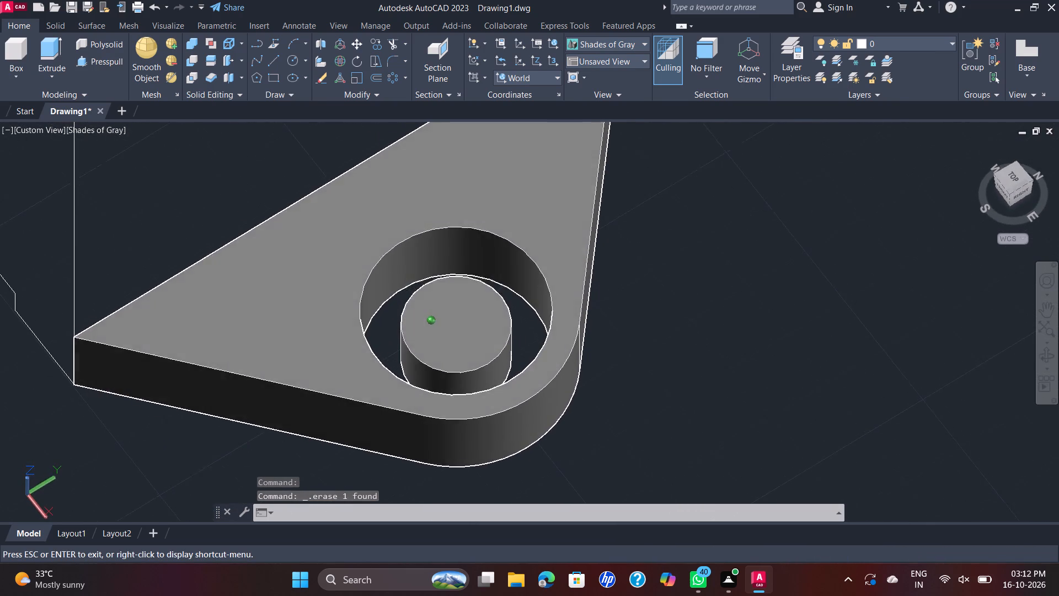
{"action": "middle_click_drag", "start_coordinate": [630, 431], "coordinate": [660, 443], "text": "shift"}
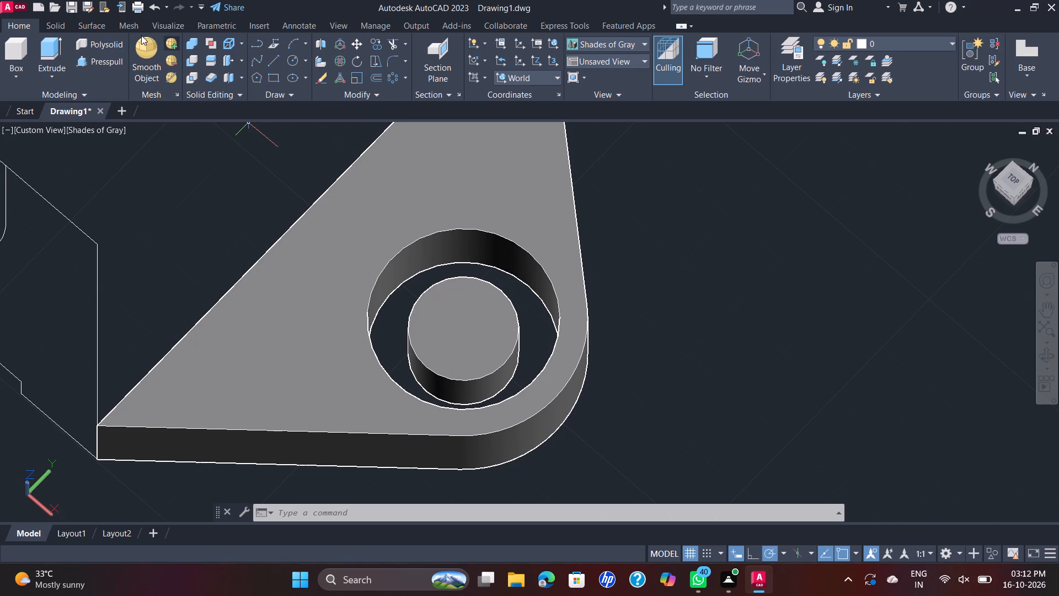
{"action": "left_click", "coordinate": [80, 58]}
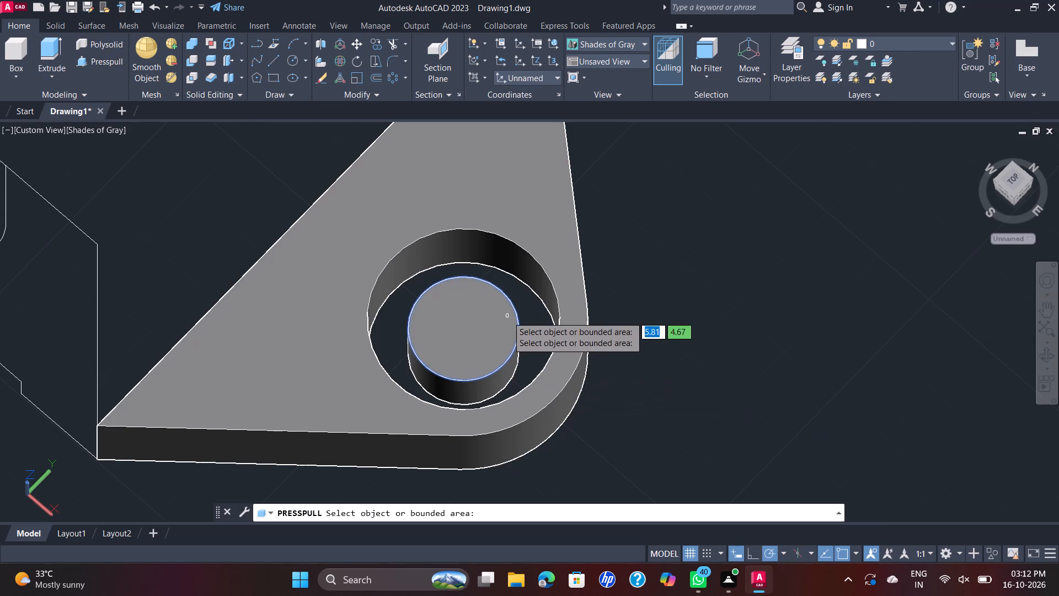
{"action": "left_click", "coordinate": [537, 315]}
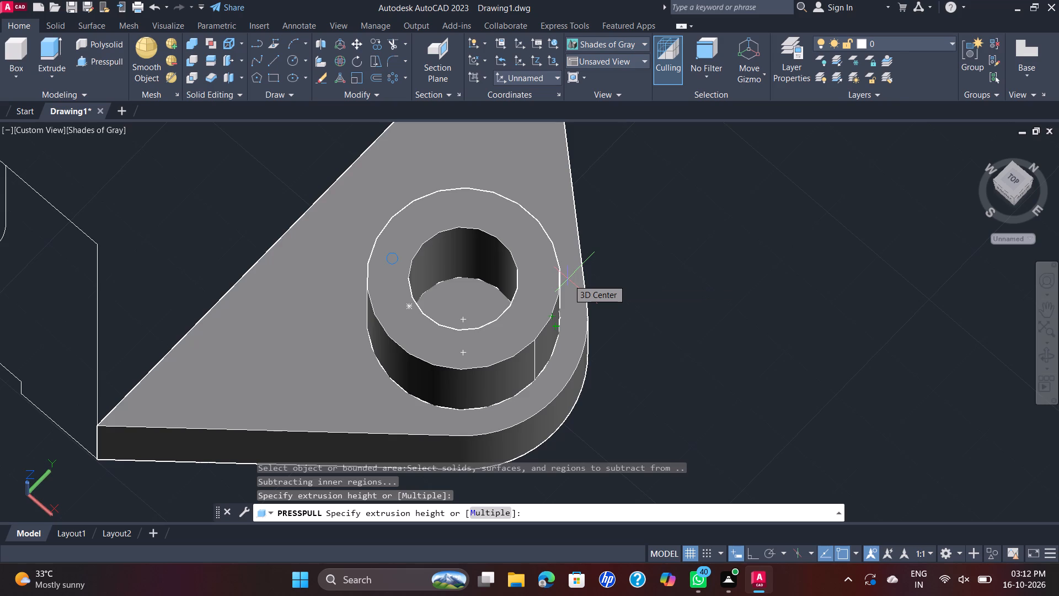
{"action": "type", "text": "14"}
{"action": "key", "text": "Return"}
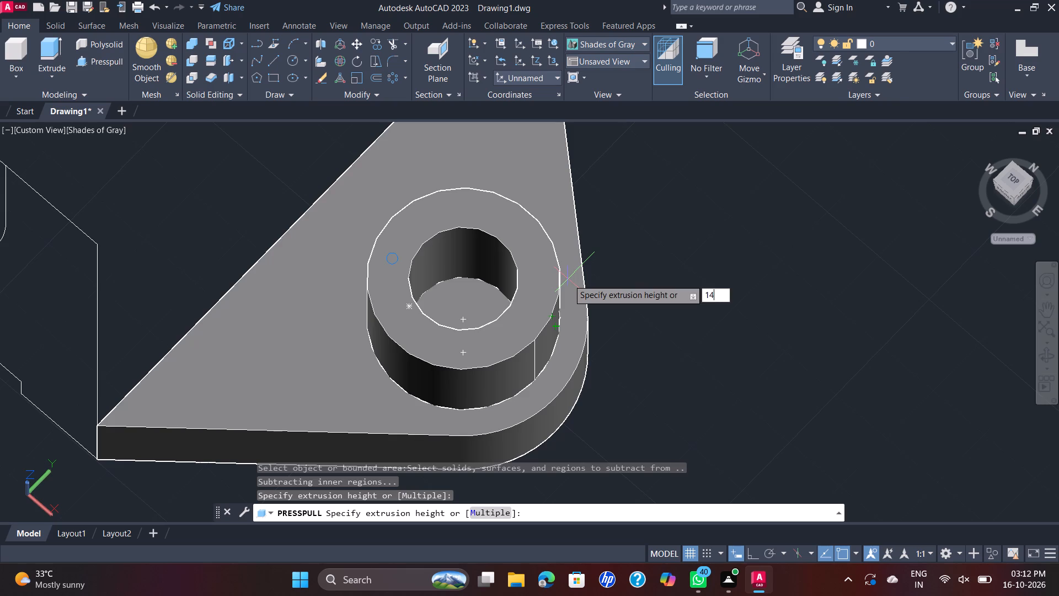
Examine the +X end lug and its ring and recess from several sides.
{"action": "scroll", "coordinate": [666, 326], "scroll_direction": "down", "scroll_amount": 1}
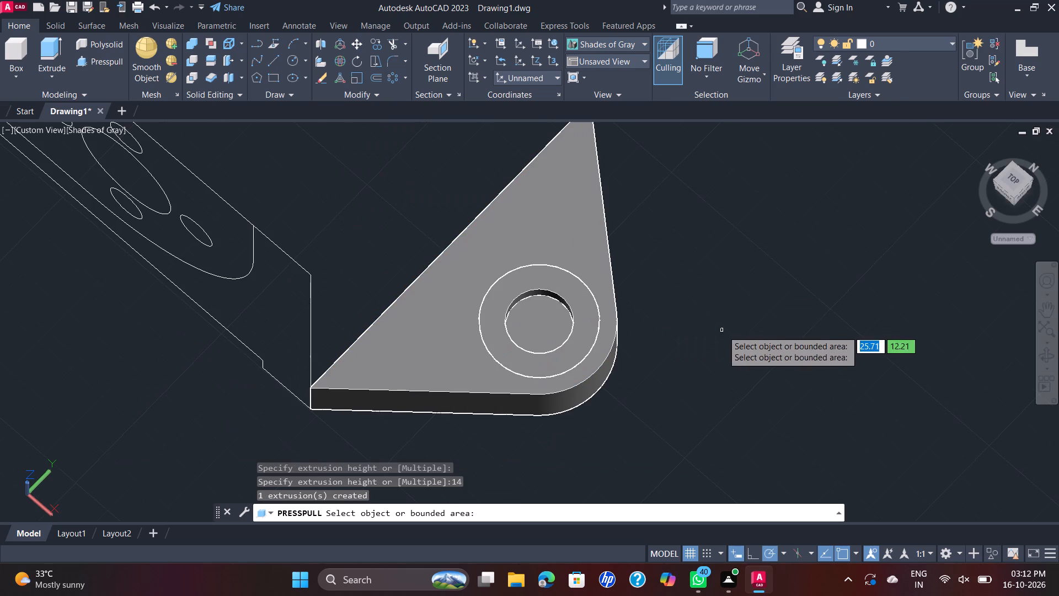
{"action": "middle_click_drag", "start_coordinate": [699, 403], "coordinate": [713, 341], "text": "shift"}
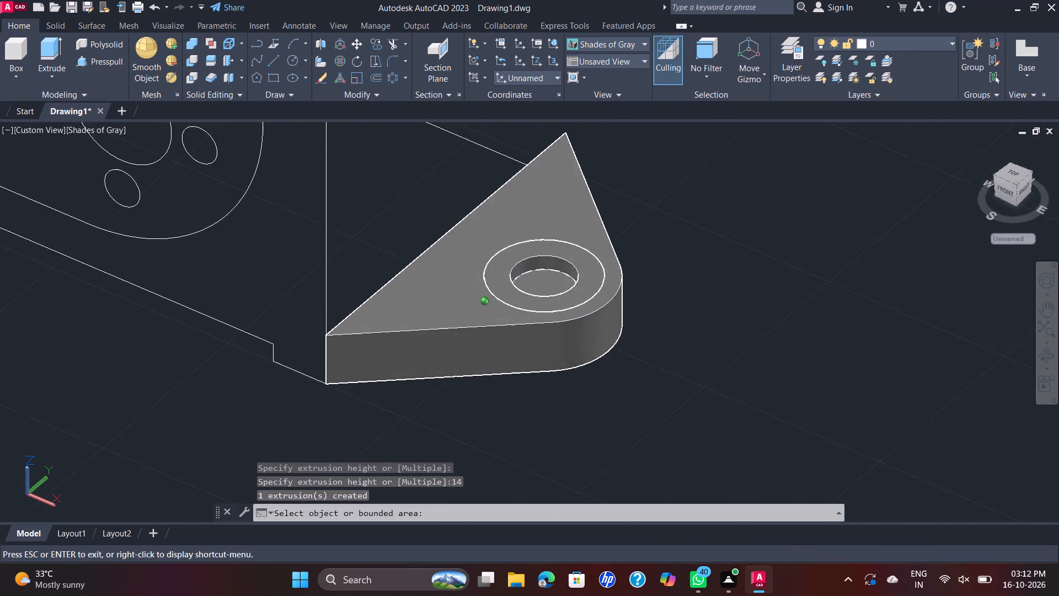
{"action": "middle_click_drag", "start_coordinate": [713, 341], "coordinate": [818, 343], "text": "shift"}
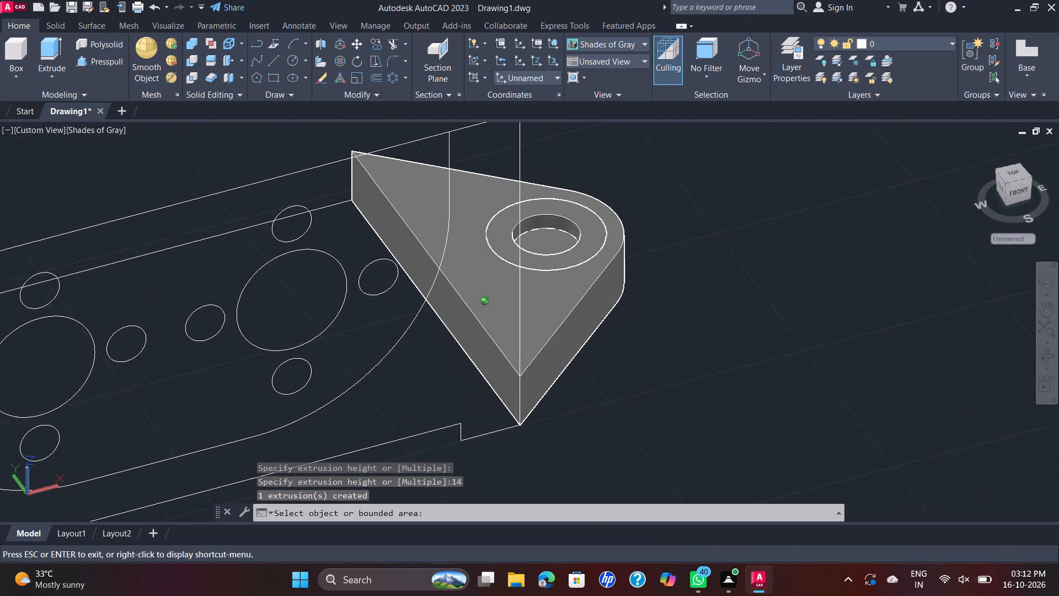
{"action": "middle_click_drag", "start_coordinate": [818, 343], "coordinate": [886, 333], "text": "shift"}
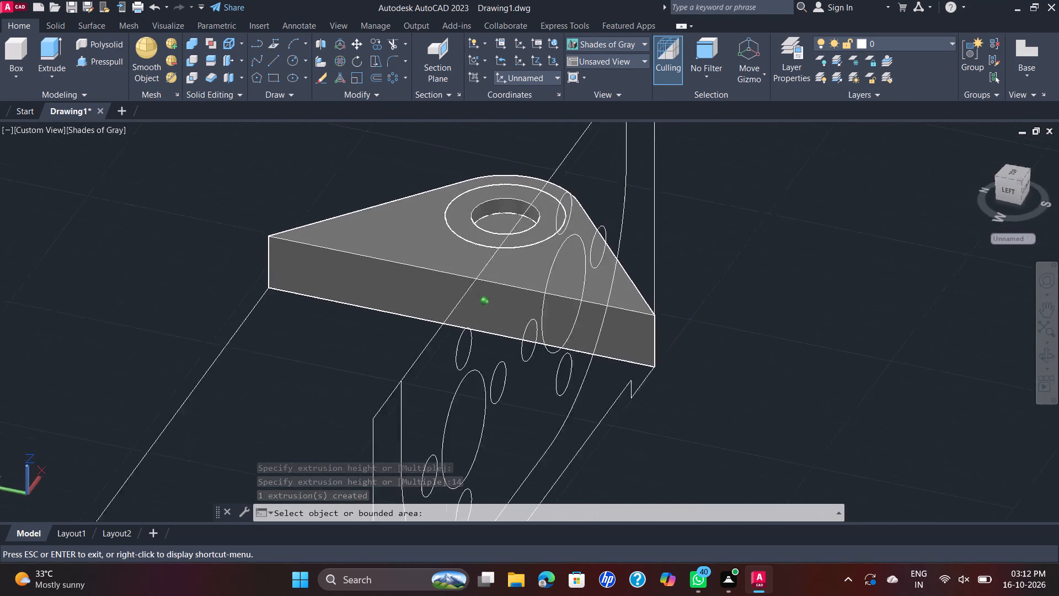
{"action": "middle_click_drag", "start_coordinate": [886, 333], "coordinate": [757, 341], "text": "shift"}
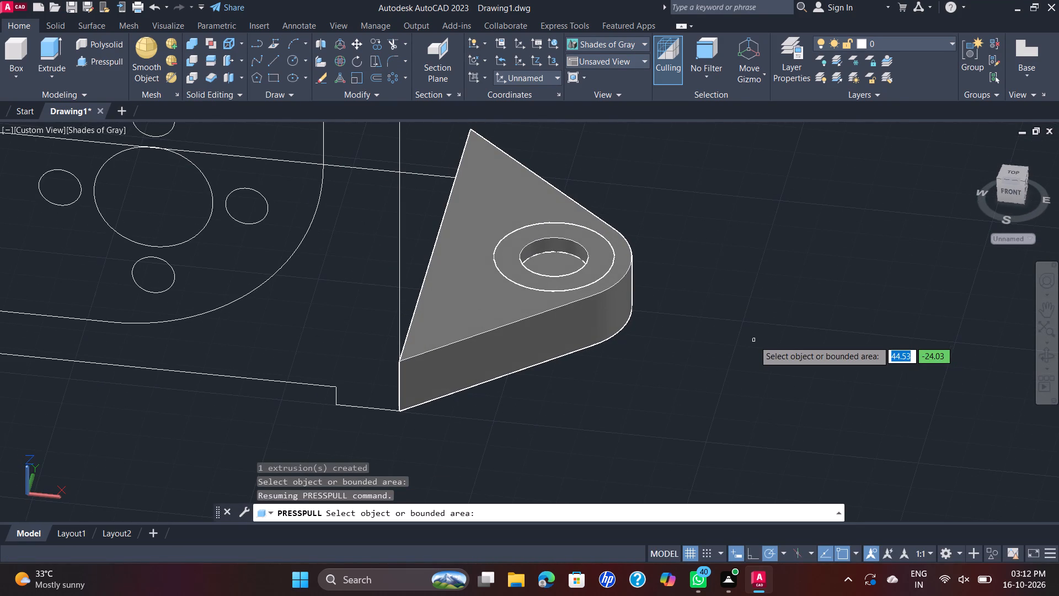
{"action": "scroll", "coordinate": [754, 340], "scroll_direction": "down", "scroll_amount": 1, "text": "shift"}
{"action": "middle_click_drag", "start_coordinate": [754, 340], "coordinate": [803, 375], "text": "shift"}
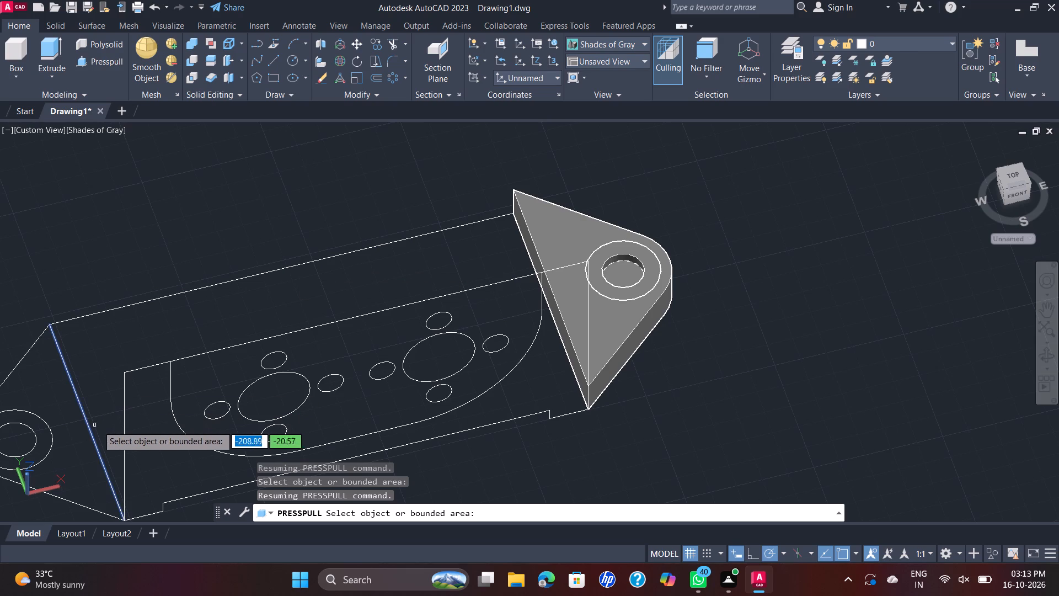
{"action": "key", "text": "Escape"}
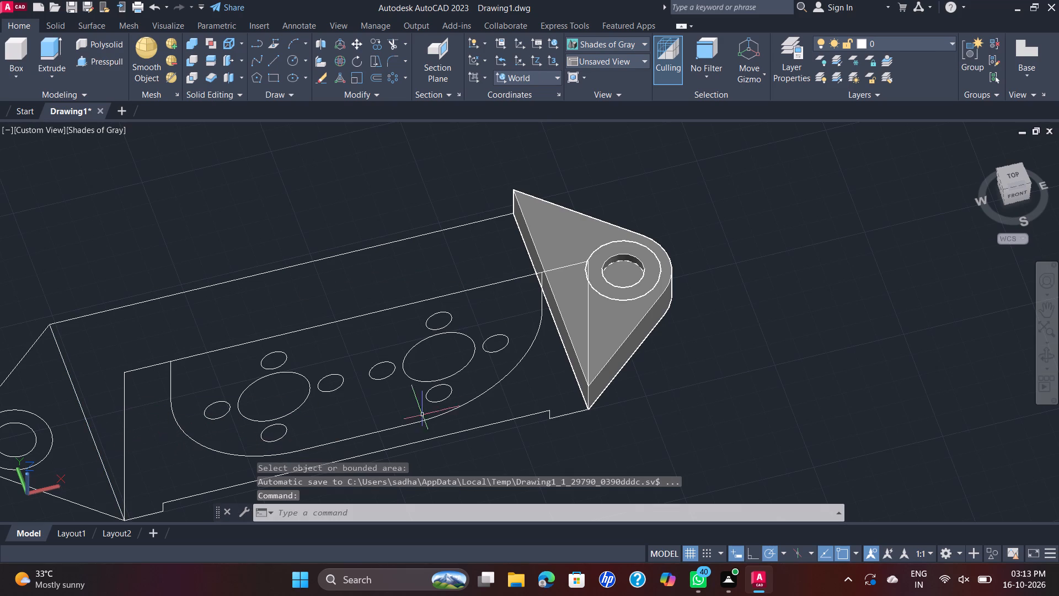
Presspull the -X end lug profile, outside its large circle, up by 14 mm.
{"action": "scroll", "coordinate": [521, 384], "scroll_direction": "down", "scroll_amount": 2}
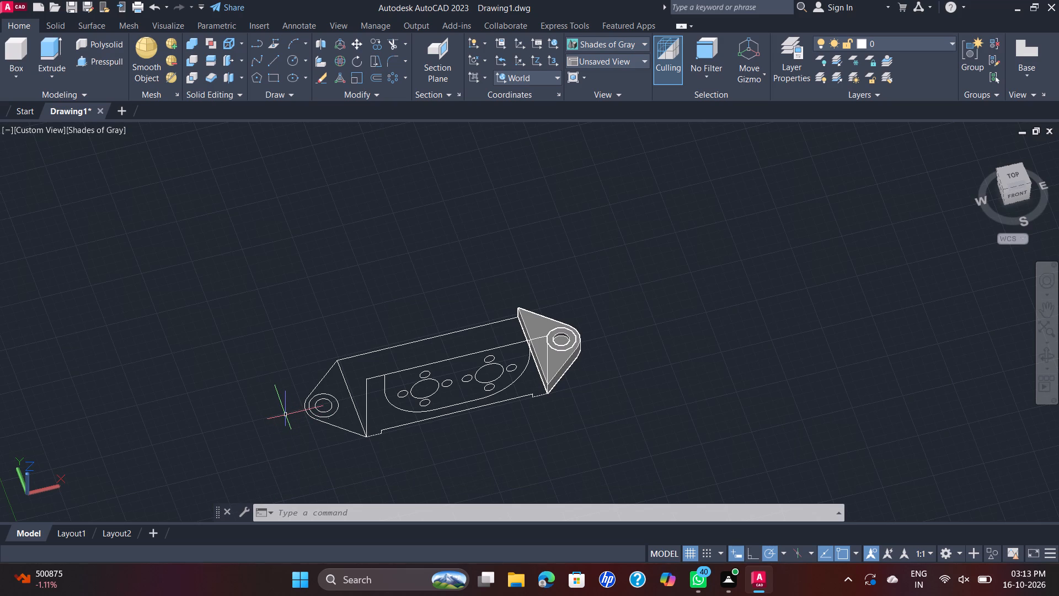
{"action": "key", "text": "space"}
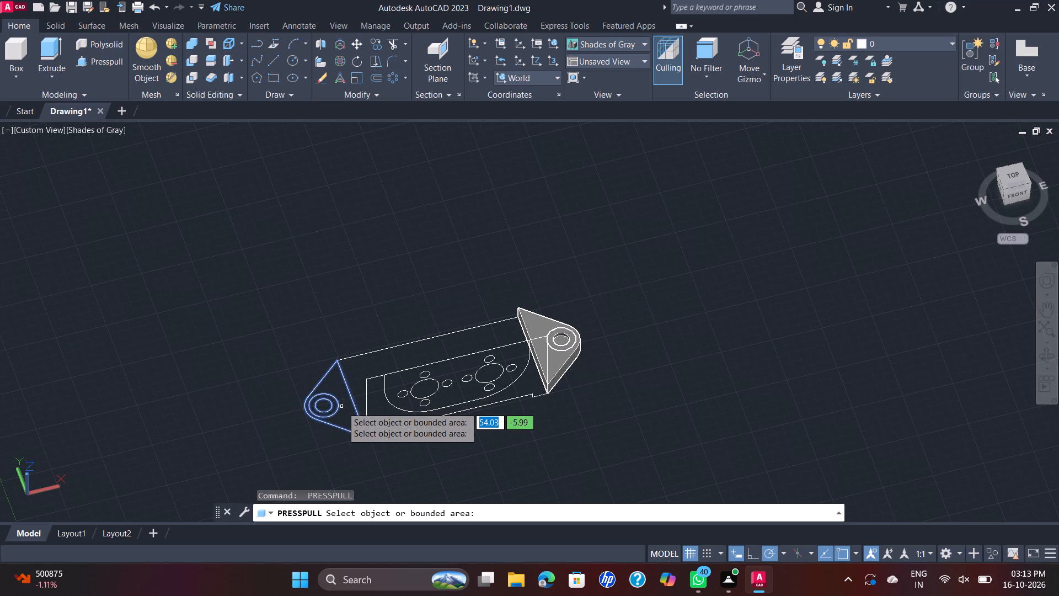
{"action": "left_click", "coordinate": [342, 407]}
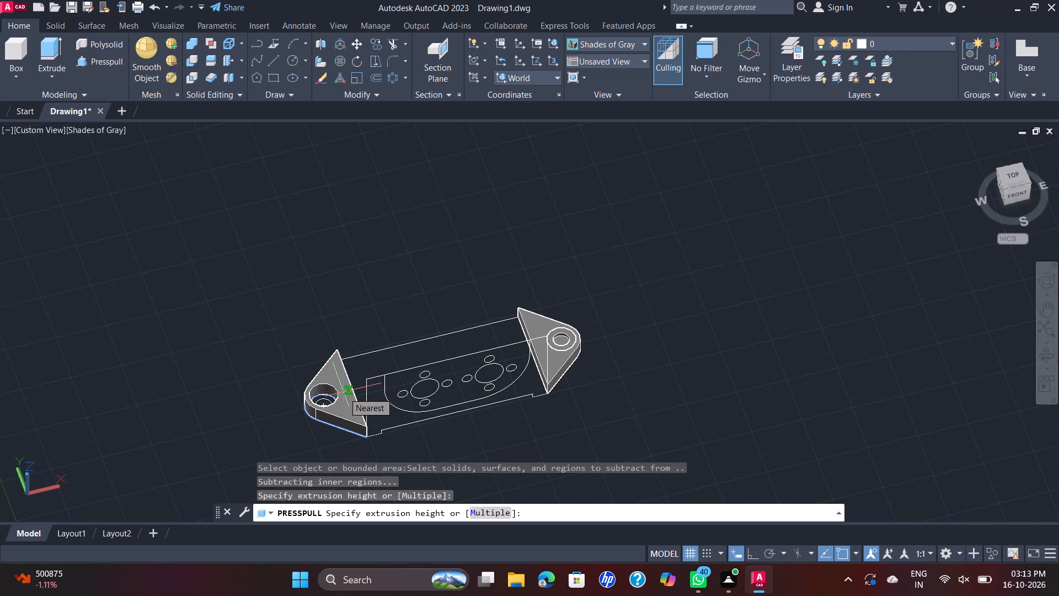
{"action": "type", "text": "14"}
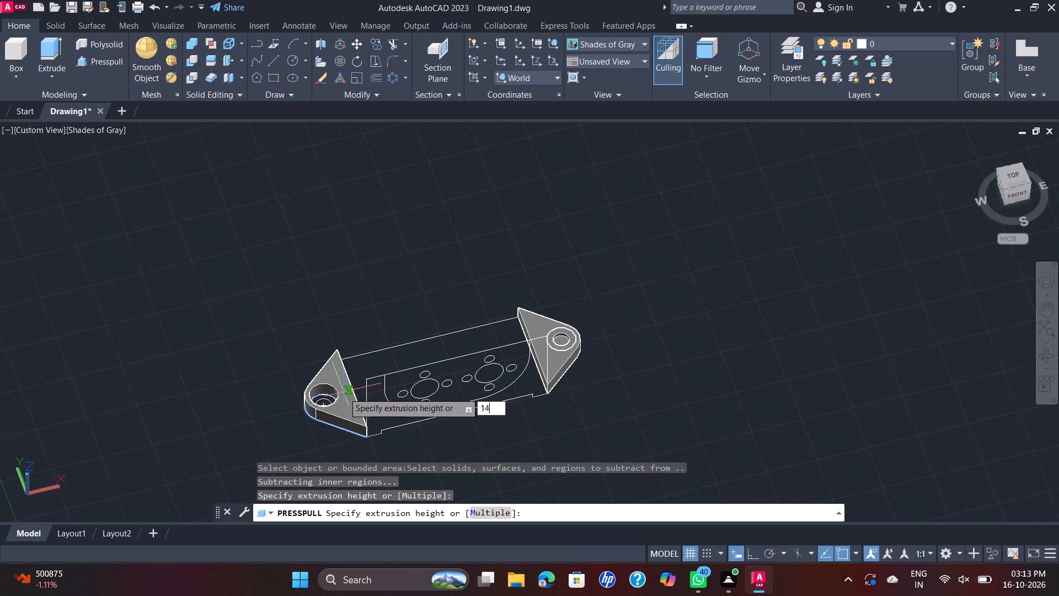
{"action": "key", "text": "Return"}
{"action": "left_click", "coordinate": [344, 392]}
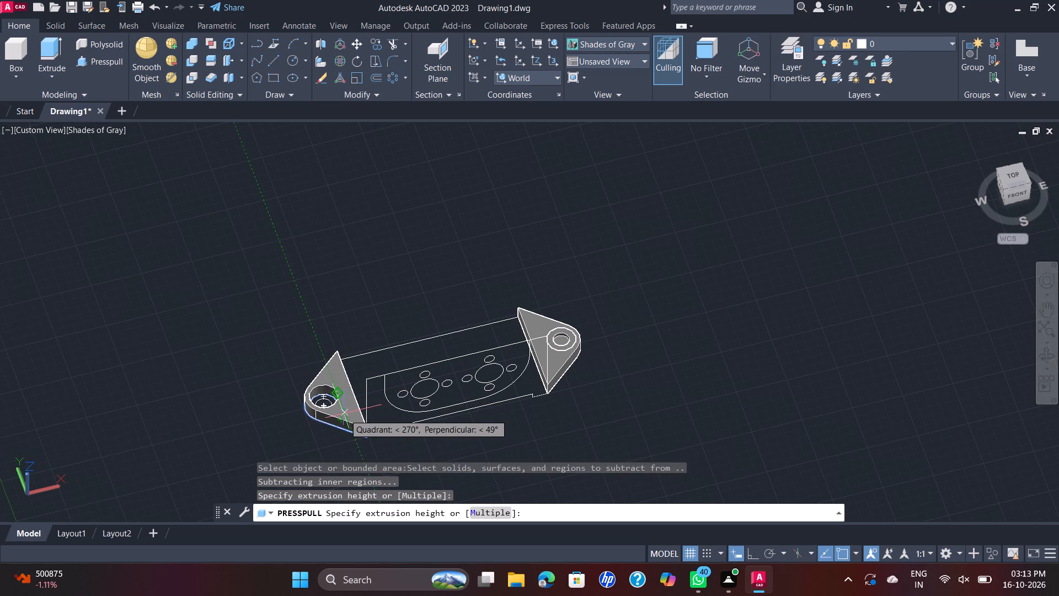
{"action": "key", "text": "Escape"}
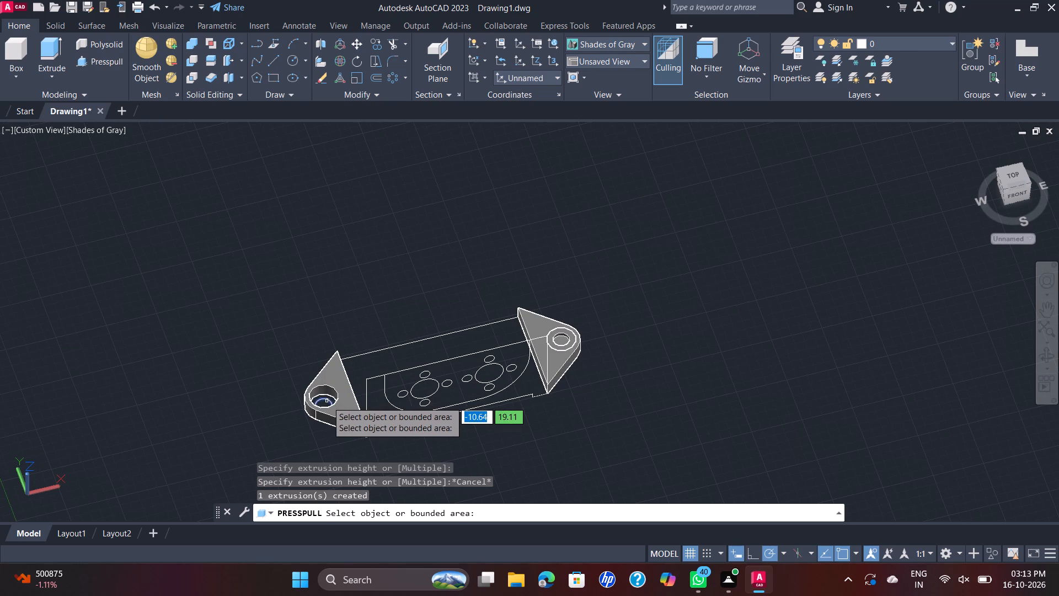
Presspull the small inner circle of the -X end lug up by 10 mm.
{"action": "scroll", "coordinate": [327, 401], "scroll_direction": "up", "scroll_amount": 1}
{"action": "left_click", "coordinate": [327, 401]}
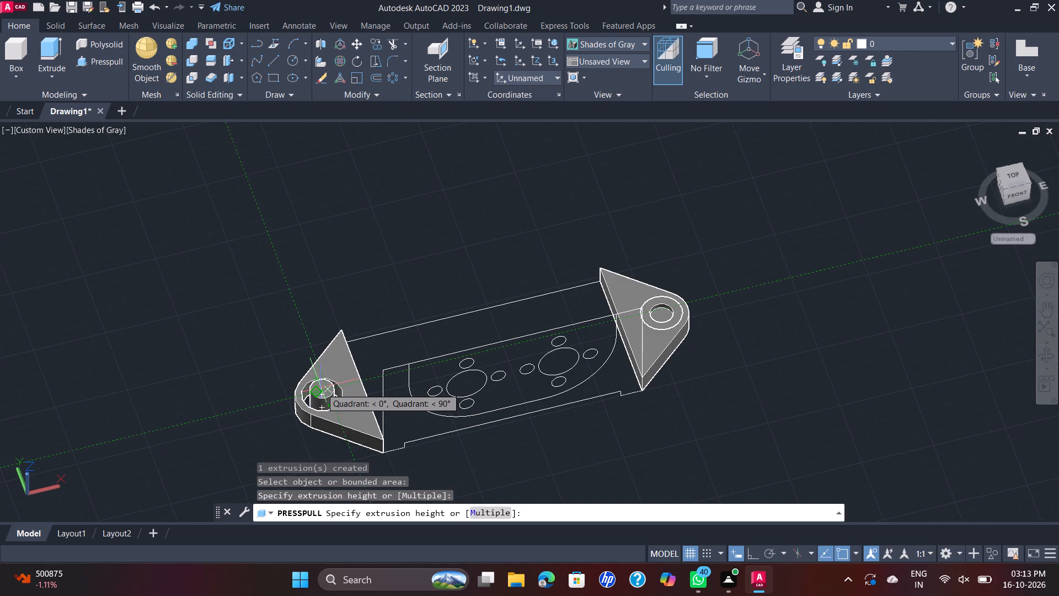
{"action": "key", "text": "1"}
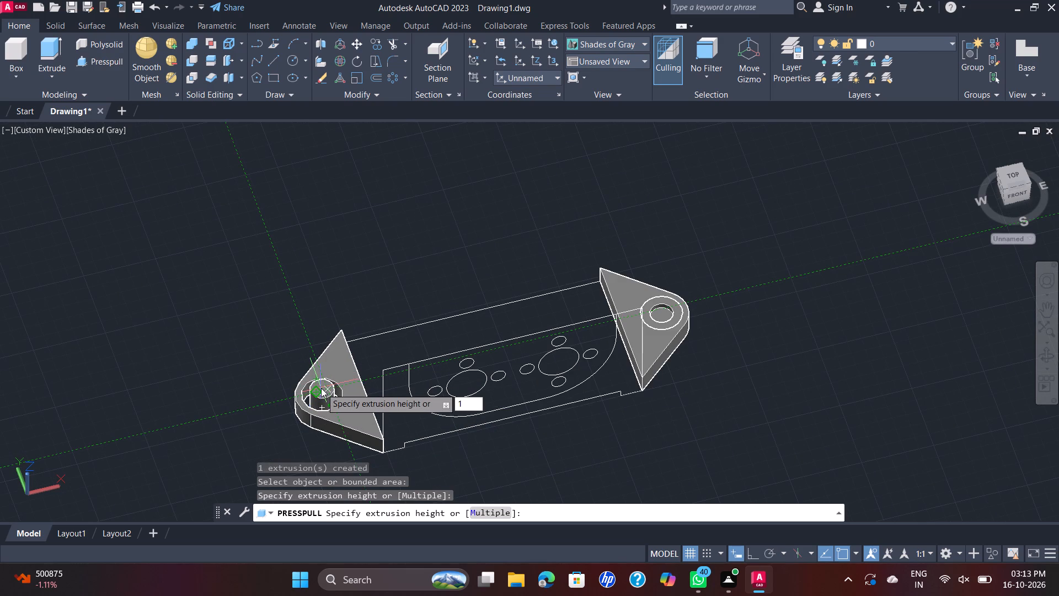
{"action": "key", "text": "0"}
{"action": "key", "text": "Return"}
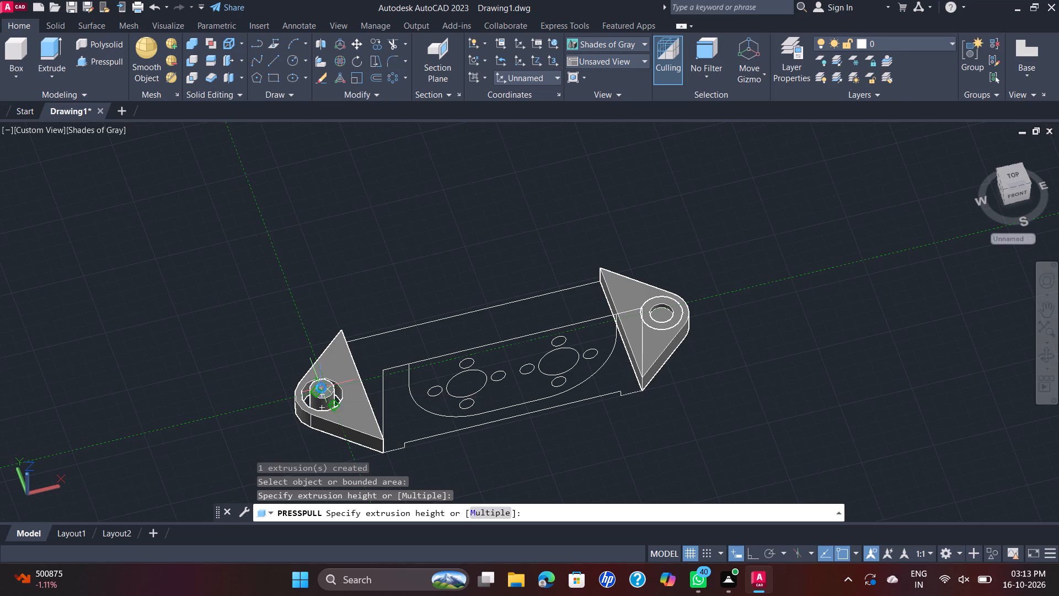
Presspull the ring area between the -X end lug's large opening and its inner cylinder up by 14 mm.
{"action": "scroll", "coordinate": [321, 388], "scroll_direction": "up", "scroll_amount": 2}
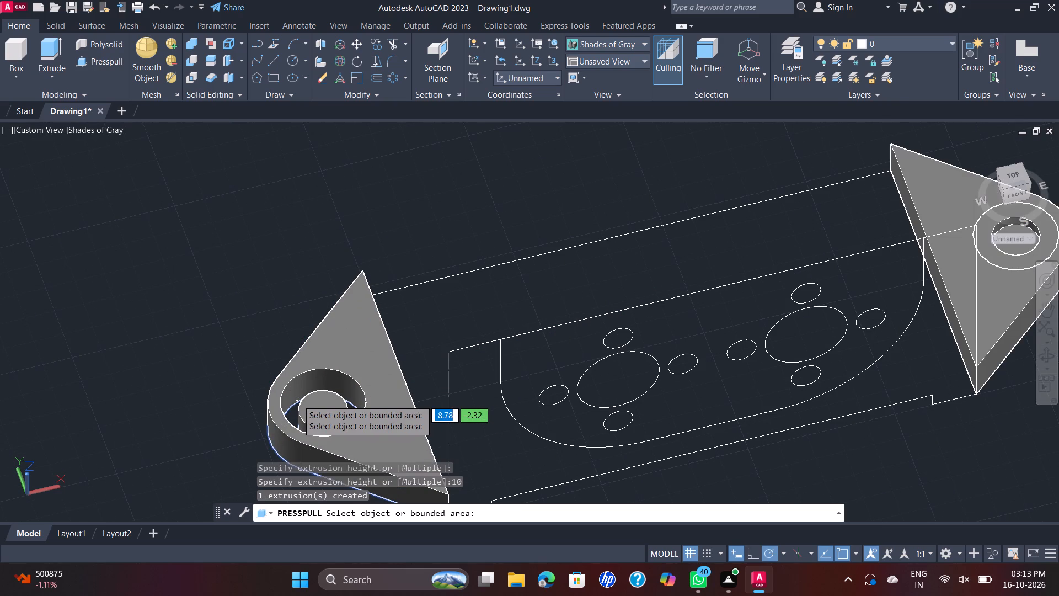
{"action": "scroll", "coordinate": [297, 400], "scroll_direction": "up", "scroll_amount": 2}
{"action": "left_click", "coordinate": [296, 424]}
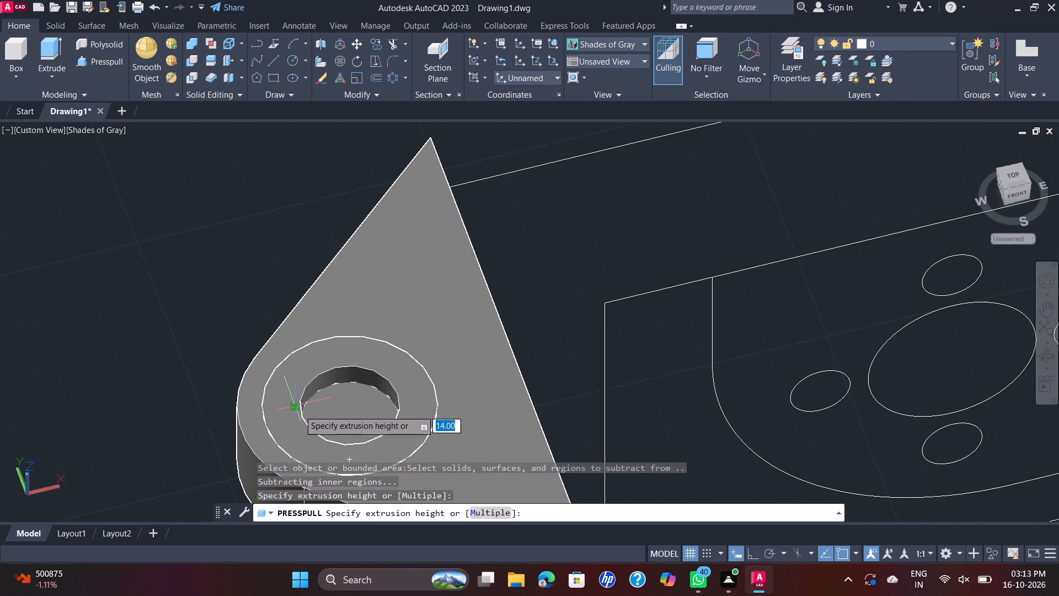
{"action": "type", "text": "14"}
{"action": "key", "text": "Return"}
{"action": "scroll", "coordinate": [420, 296], "scroll_direction": "down", "scroll_amount": 1}
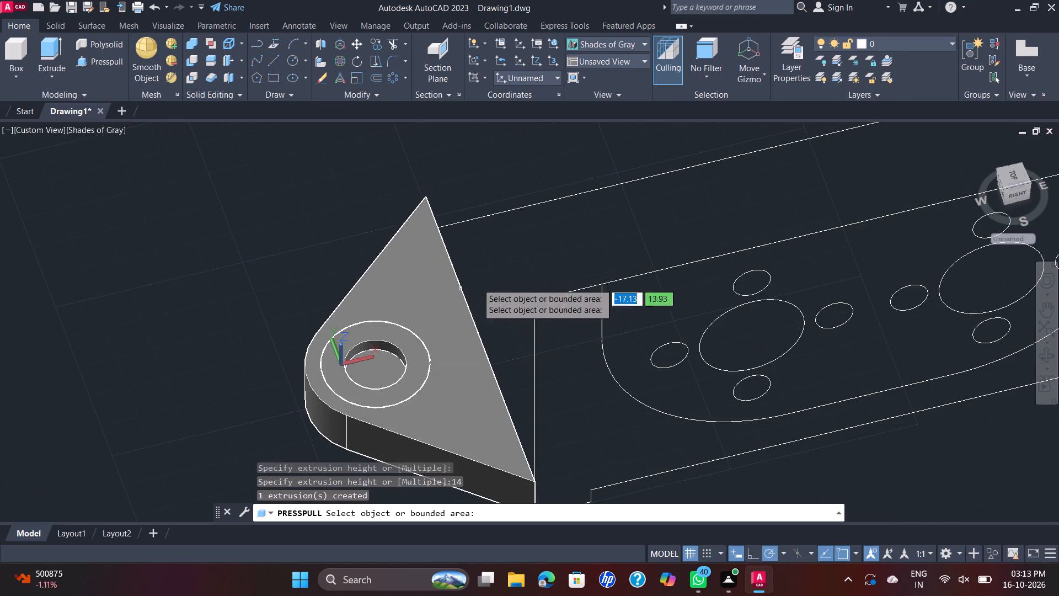
{"action": "scroll", "coordinate": [522, 261], "scroll_direction": "down", "scroll_amount": 1}
{"action": "scroll", "coordinate": [598, 239], "scroll_direction": "down", "scroll_amount": 1}
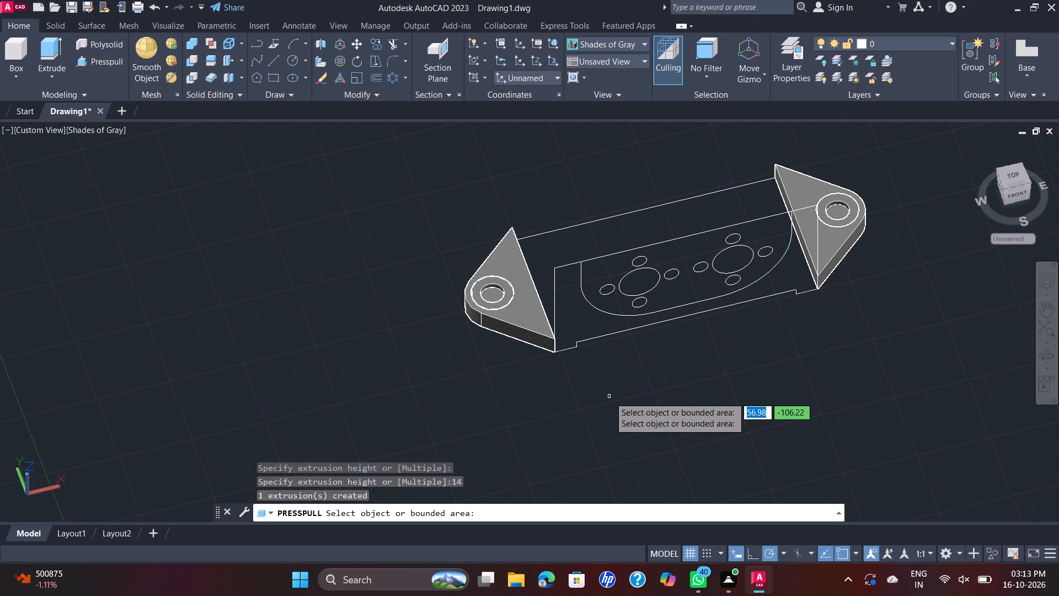
{"action": "key", "text": "Escape"}
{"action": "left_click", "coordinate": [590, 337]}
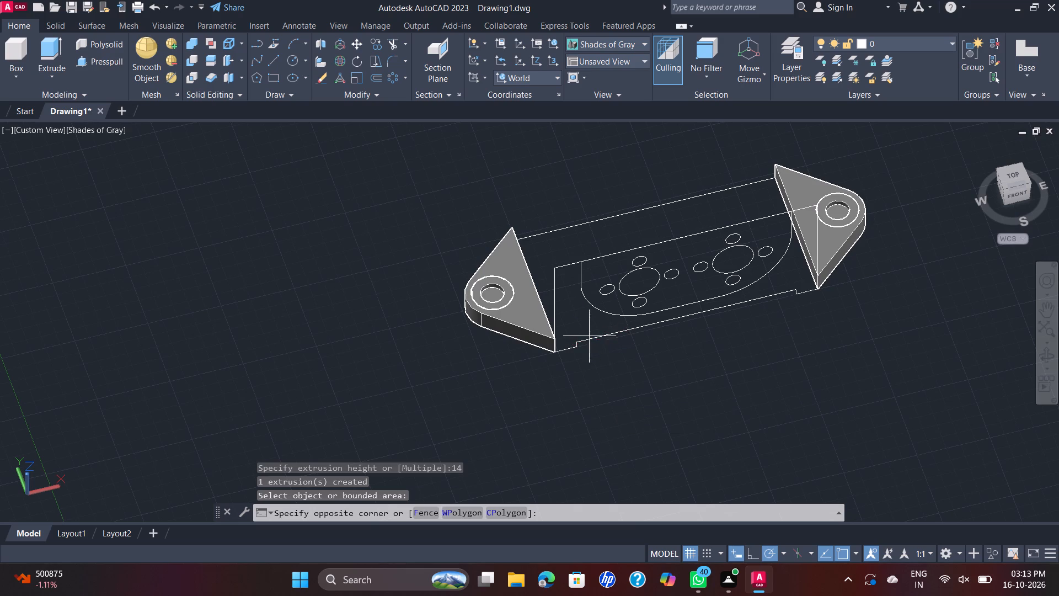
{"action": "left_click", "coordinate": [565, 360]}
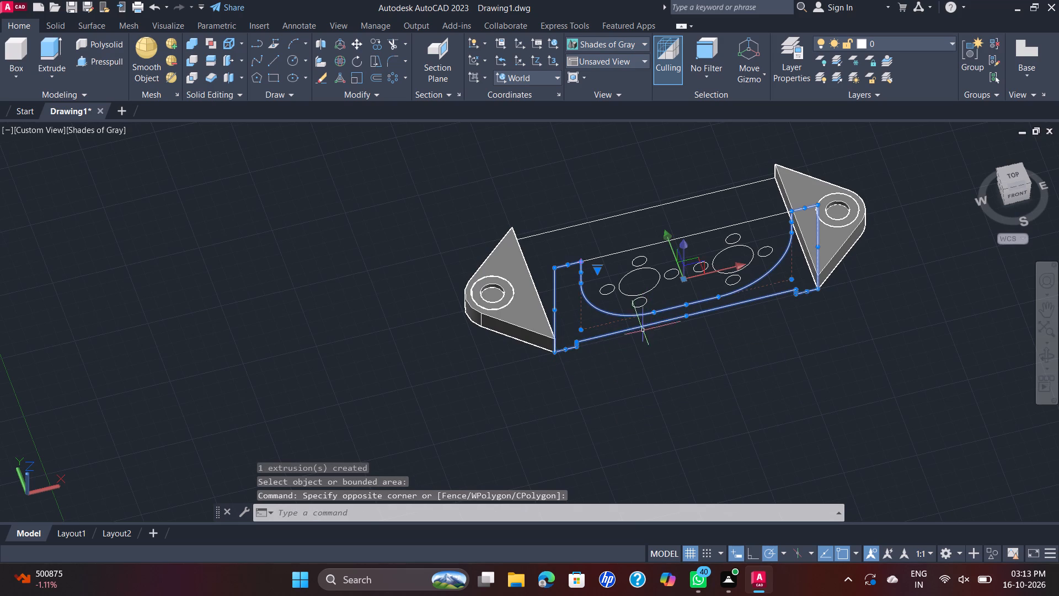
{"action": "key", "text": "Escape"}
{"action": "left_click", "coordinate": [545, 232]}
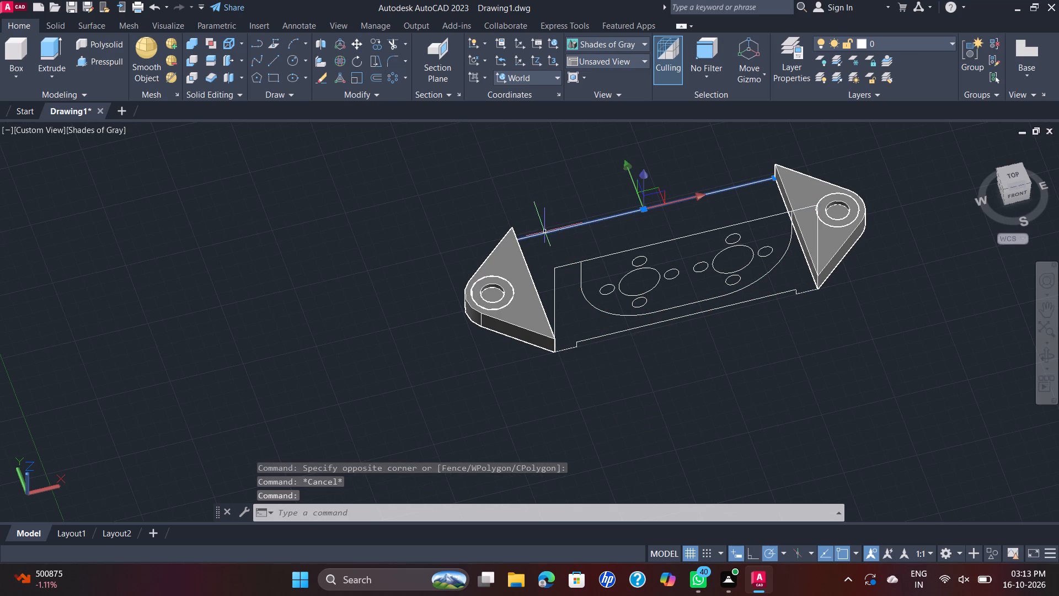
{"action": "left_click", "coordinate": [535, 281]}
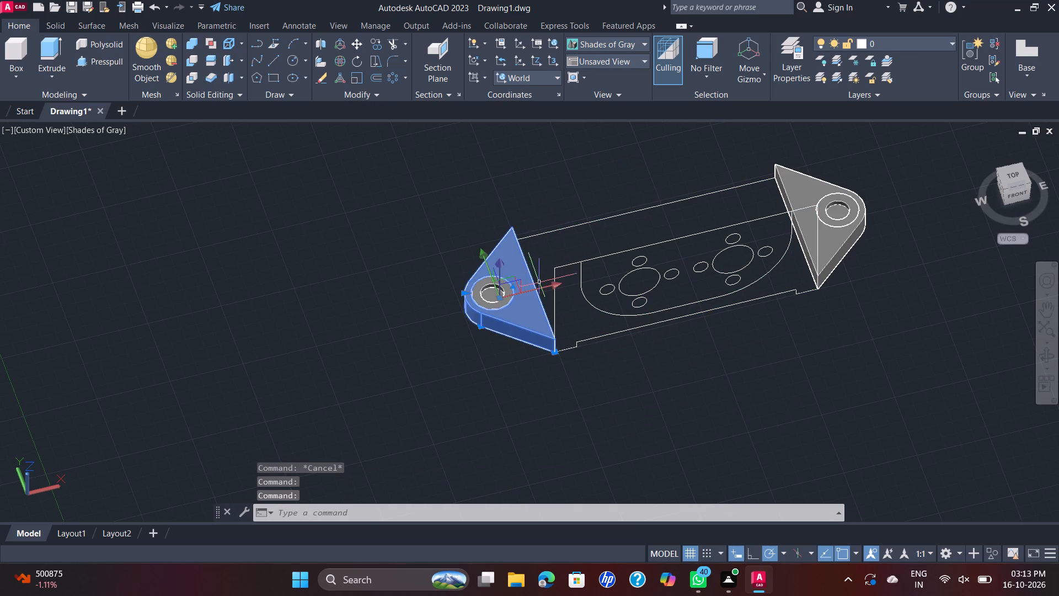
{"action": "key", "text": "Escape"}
Run Join on the whole model to merge the connected open curves of the base outline.
{"action": "scroll", "coordinate": [714, 240], "scroll_direction": "down", "scroll_amount": 1}
{"action": "middle_click_drag", "start_coordinate": [712, 239], "coordinate": [713, 244]}
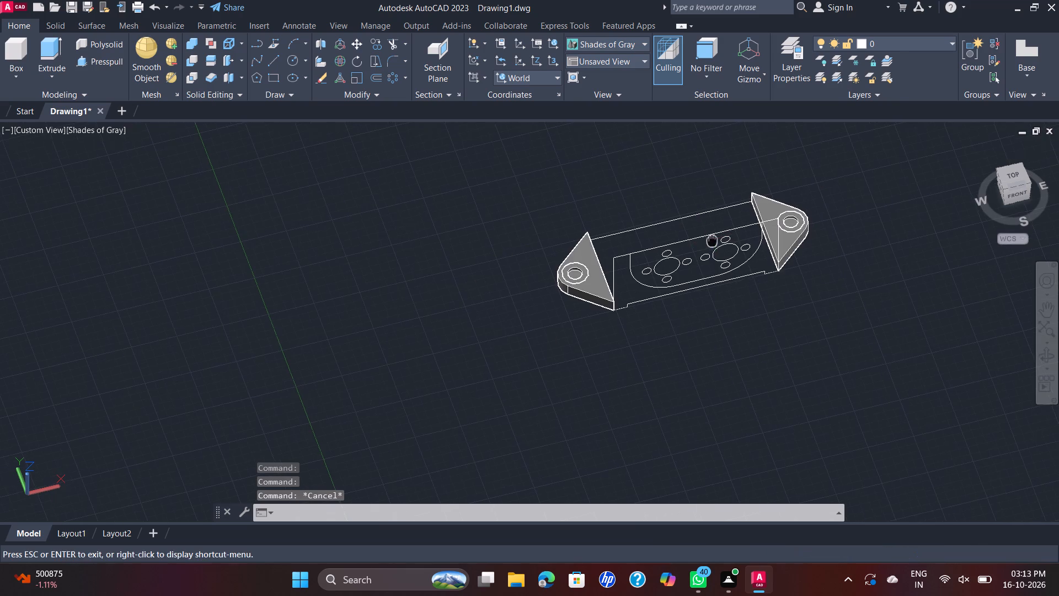
{"action": "middle_click_drag", "start_coordinate": [713, 244], "coordinate": [718, 288]}
{"action": "scroll", "coordinate": [718, 288], "scroll_direction": "up", "scroll_amount": 1}
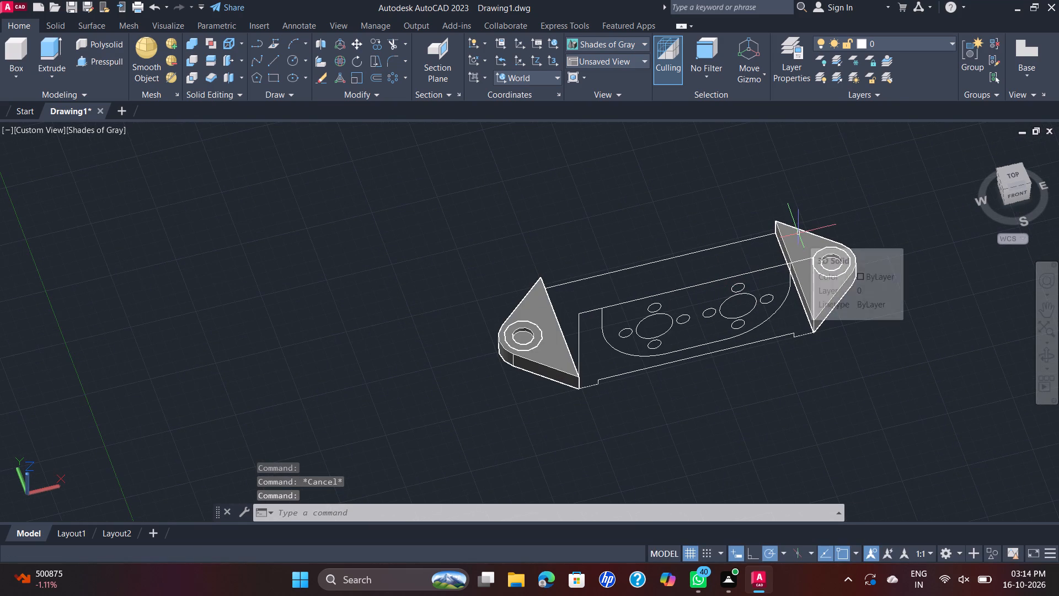
{"action": "left_click", "coordinate": [890, 235]}
{"action": "left_click", "coordinate": [414, 434]}
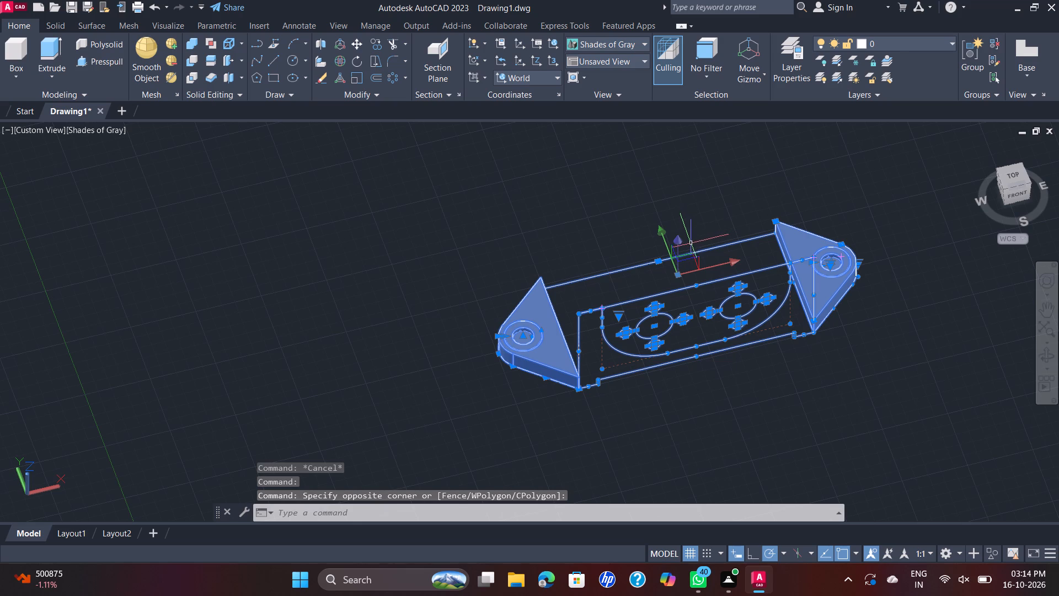
{"action": "key", "text": "l"}
{"action": "key", "text": "BackSpace"}
{"action": "key", "text": "j"}
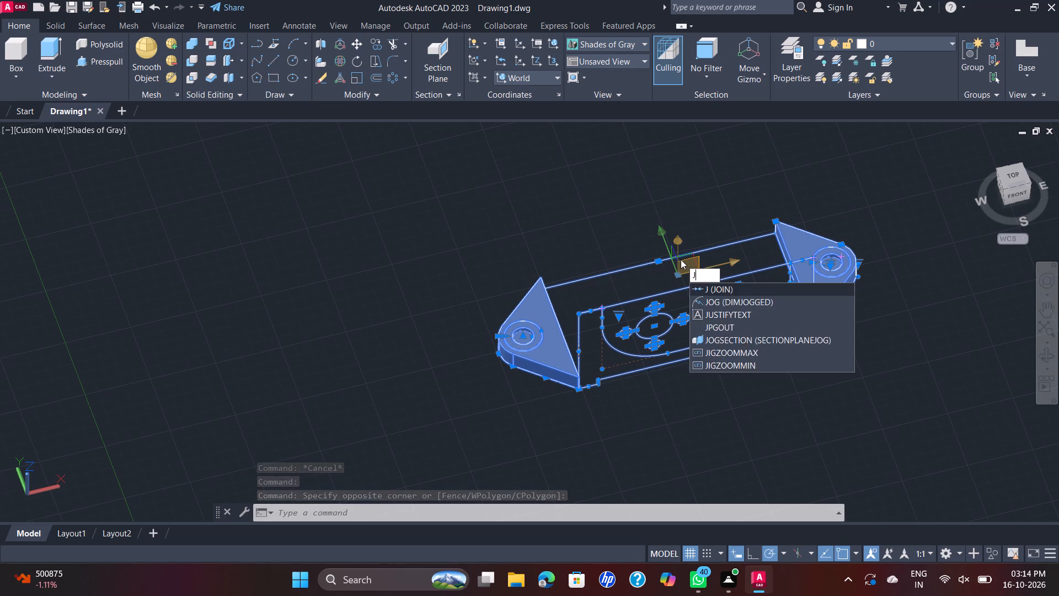
{"action": "key", "text": "Return"}
{"action": "right_click_drag", "start_coordinate": [681, 259], "coordinate": [617, 238]}
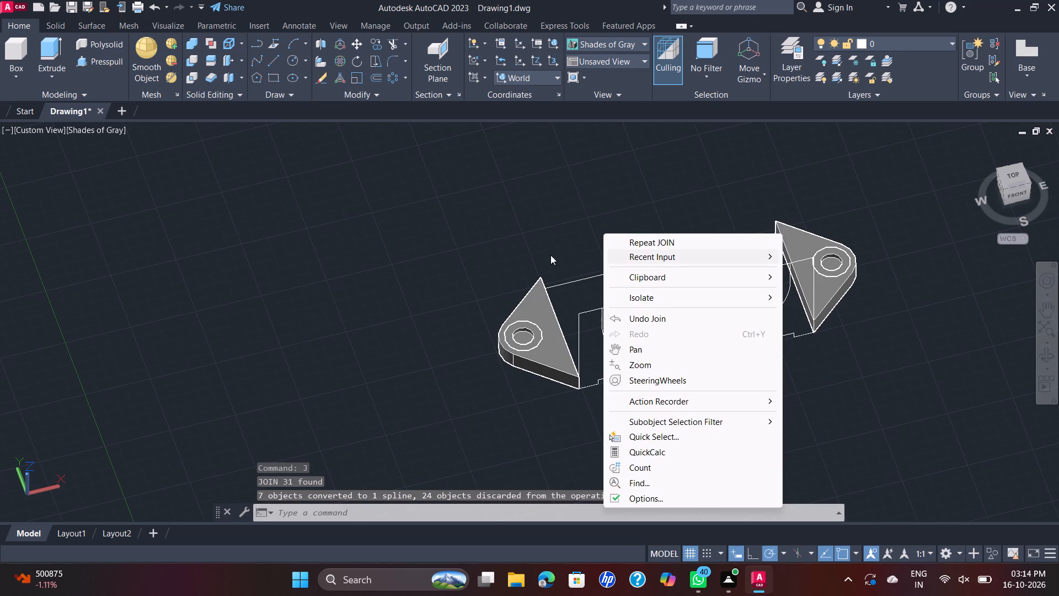
{"action": "left_click", "coordinate": [550, 255]}
{"action": "left_click", "coordinate": [563, 265]}
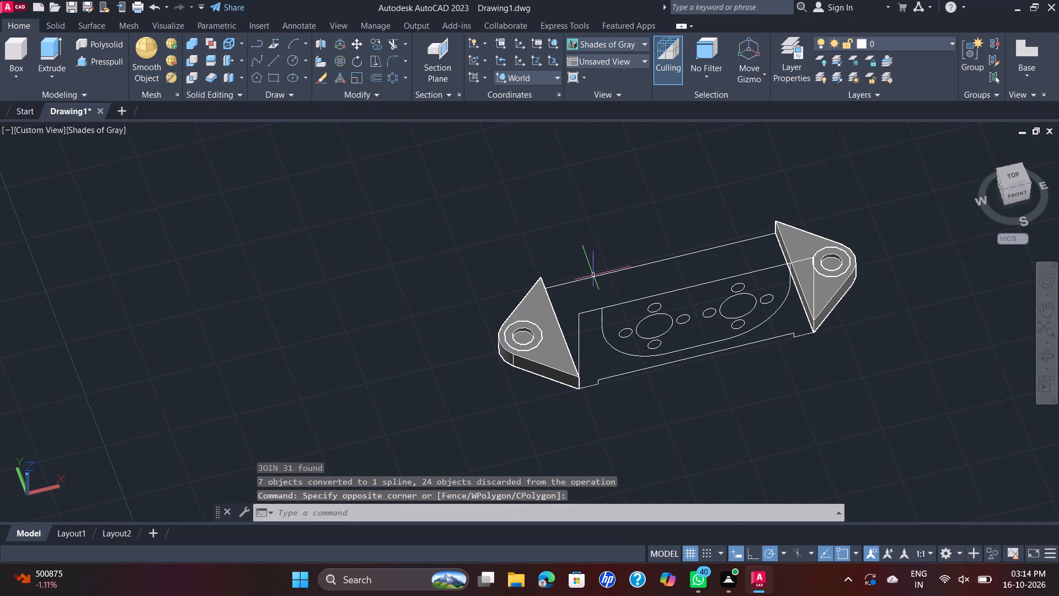
{"action": "left_click", "coordinate": [593, 276]}
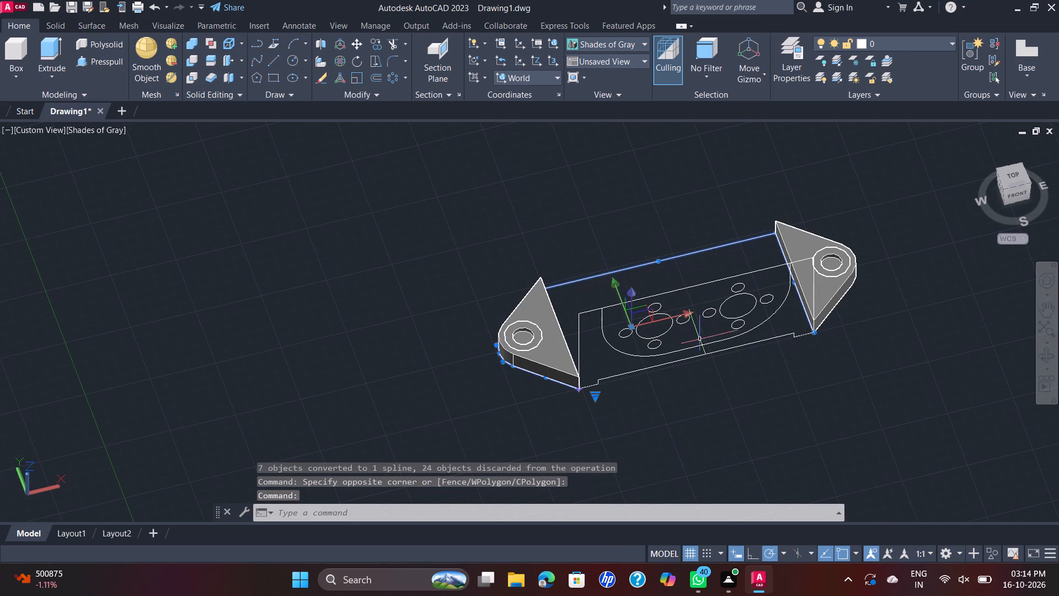
{"action": "scroll", "coordinate": [711, 343], "scroll_direction": "up", "scroll_amount": 1}
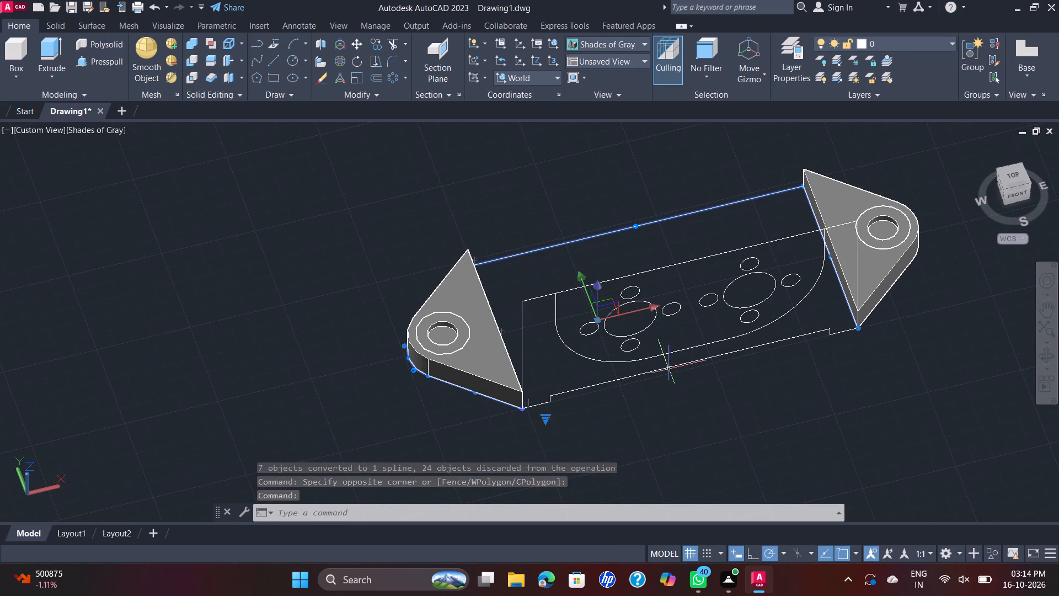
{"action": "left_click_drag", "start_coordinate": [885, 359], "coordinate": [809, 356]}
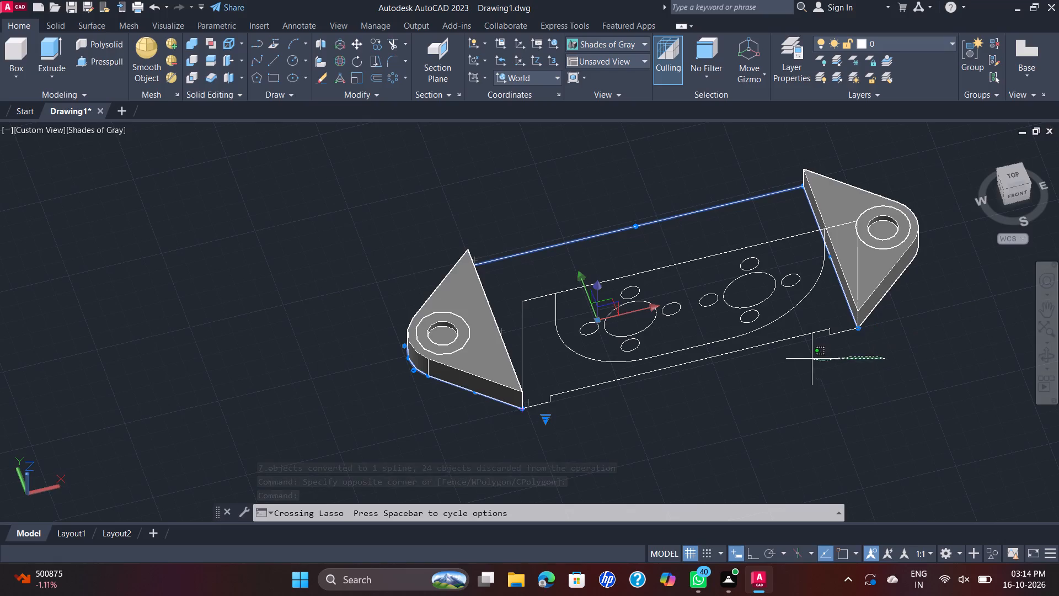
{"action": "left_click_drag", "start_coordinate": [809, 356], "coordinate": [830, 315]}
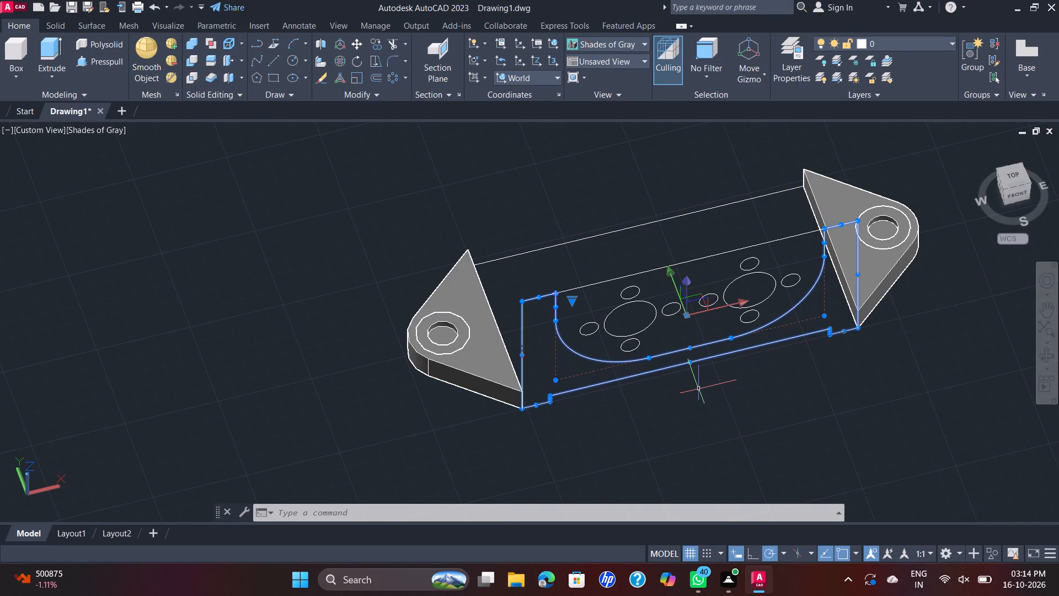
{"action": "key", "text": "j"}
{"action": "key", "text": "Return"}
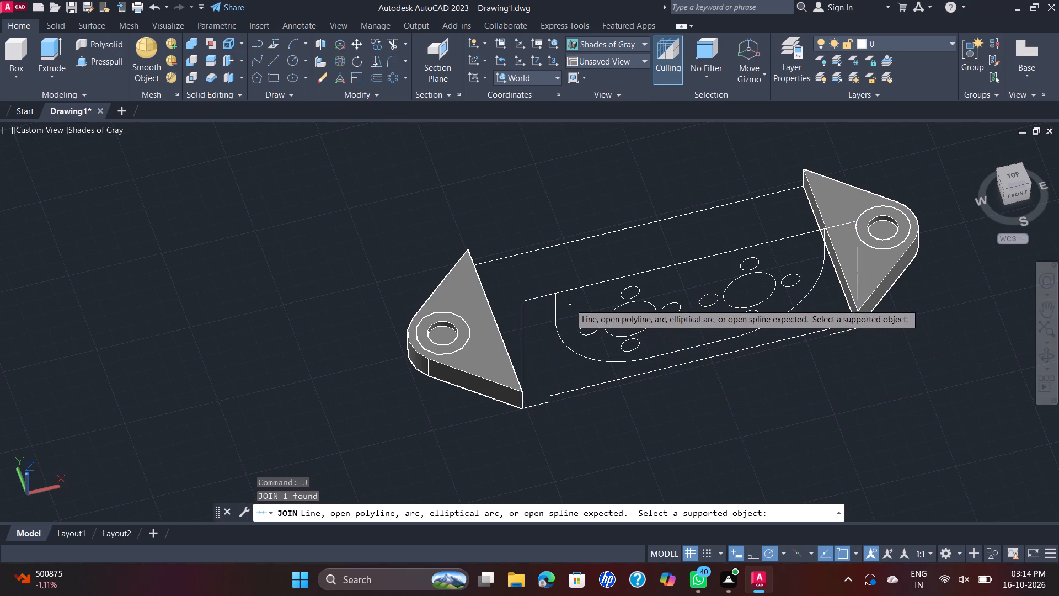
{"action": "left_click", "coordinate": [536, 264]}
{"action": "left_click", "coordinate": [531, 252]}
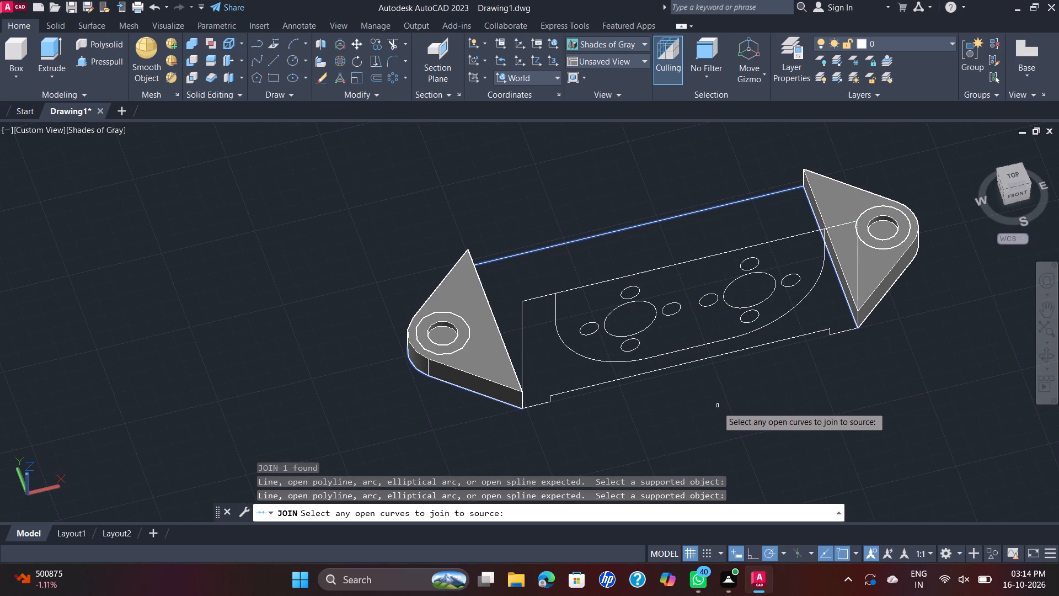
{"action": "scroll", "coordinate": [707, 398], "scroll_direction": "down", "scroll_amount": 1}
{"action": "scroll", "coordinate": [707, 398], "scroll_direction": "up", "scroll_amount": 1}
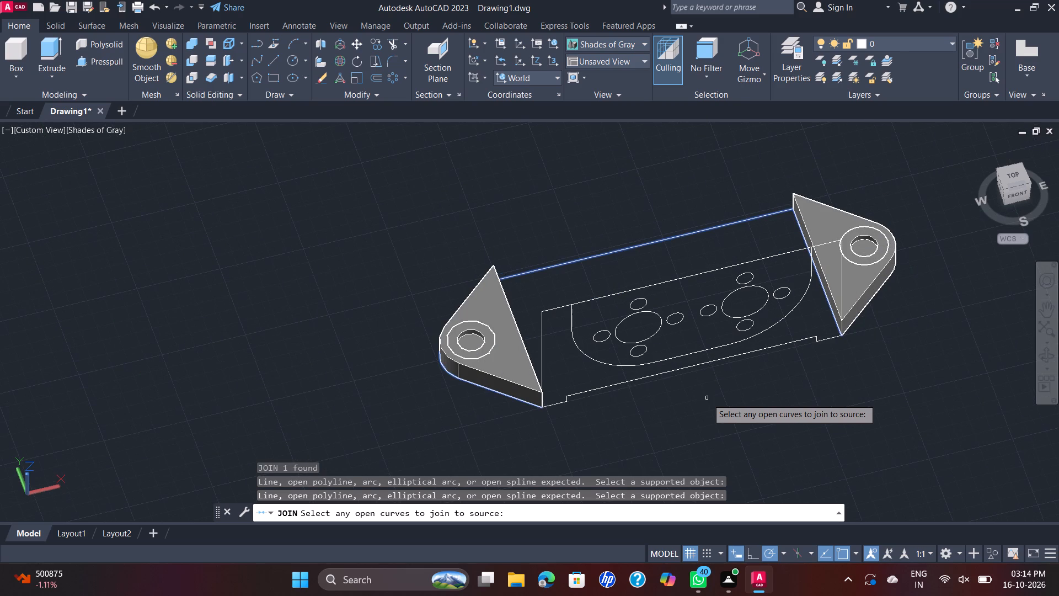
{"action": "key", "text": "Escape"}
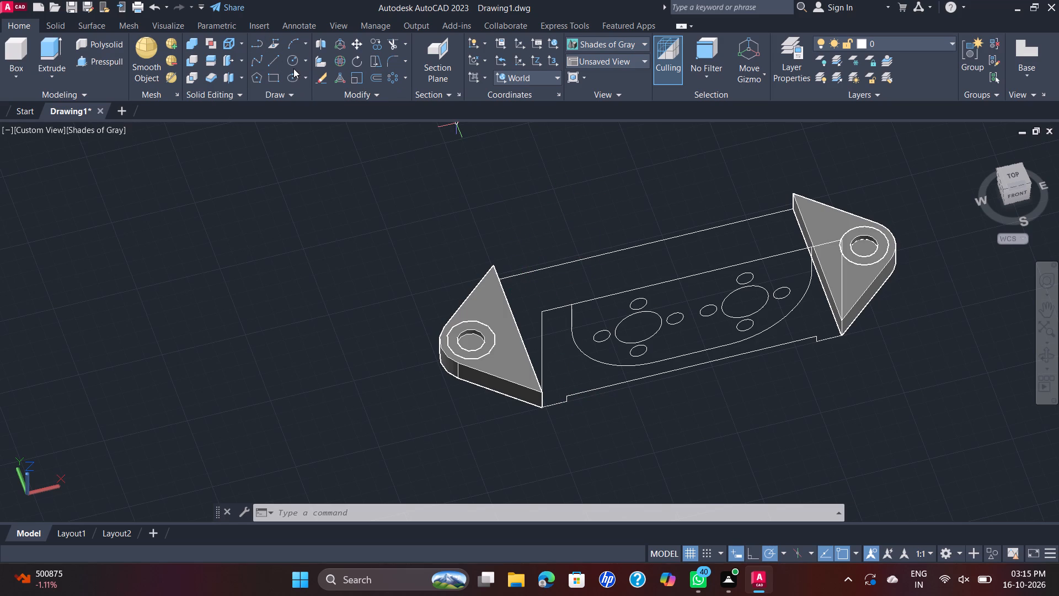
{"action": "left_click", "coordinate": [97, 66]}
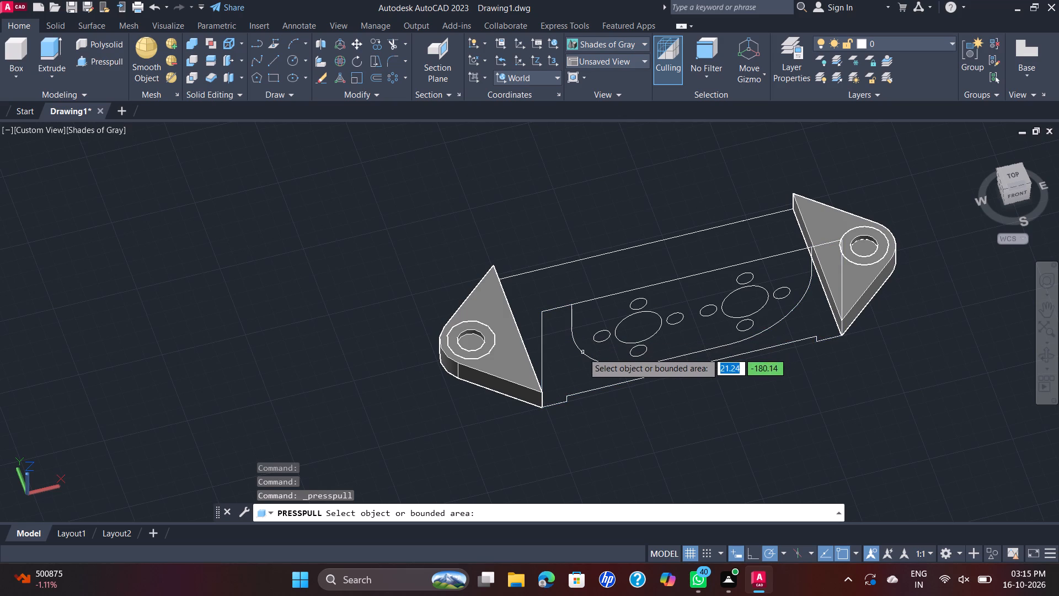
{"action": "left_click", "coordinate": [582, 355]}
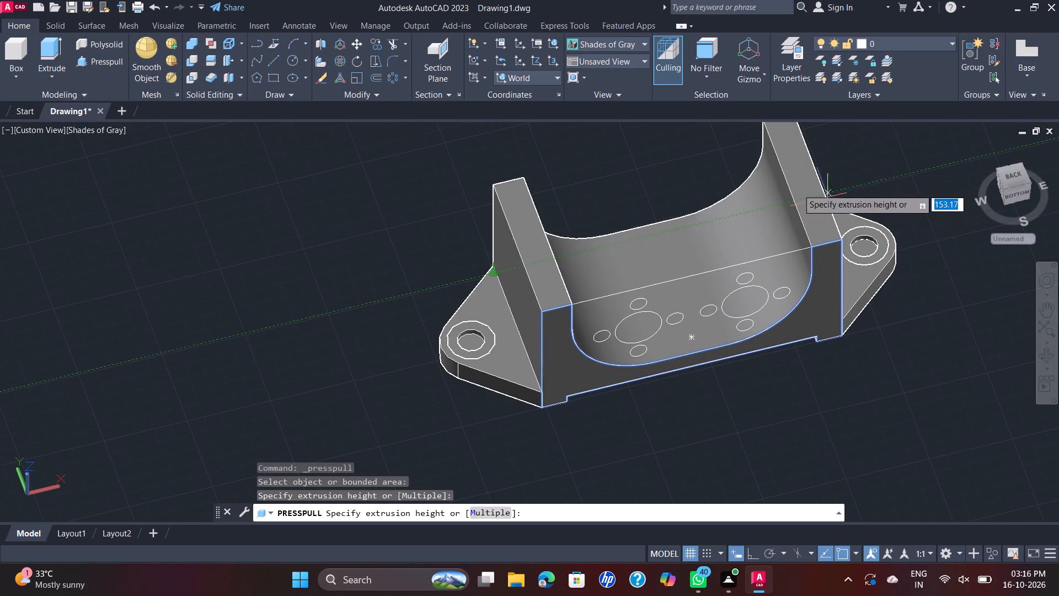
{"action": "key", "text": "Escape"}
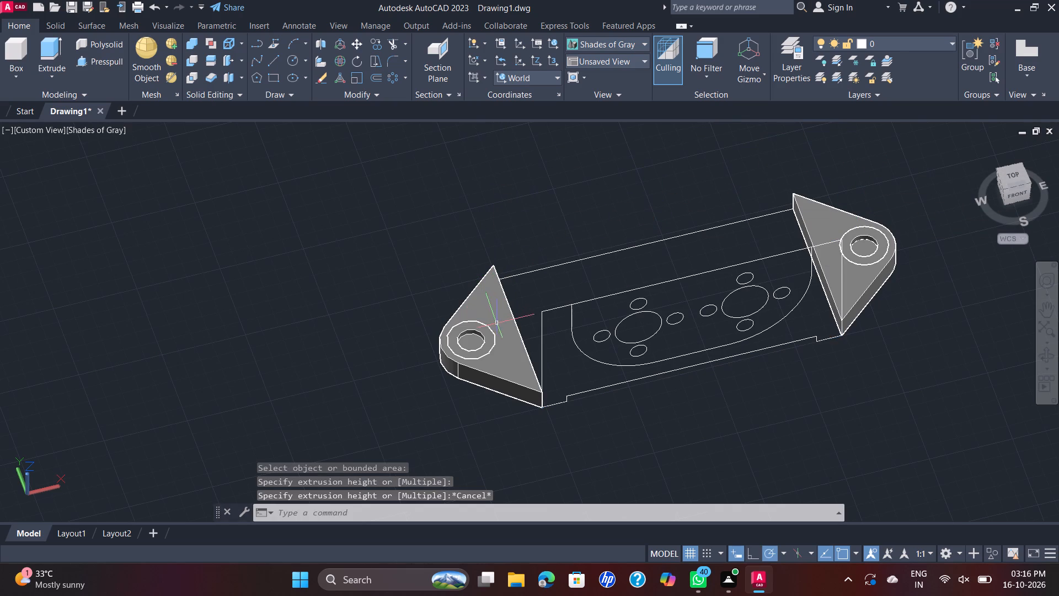
Presspull the upright U-shaped housing profile across the base to the rear corner of the -X end lug.
{"action": "key", "text": "space"}
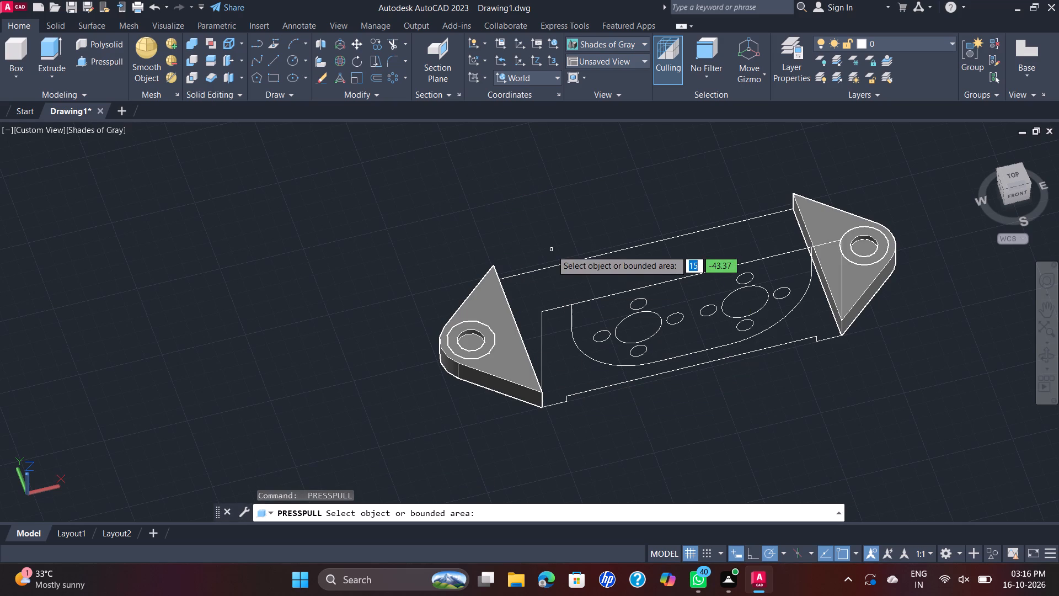
{"action": "left_click", "coordinate": [558, 347]}
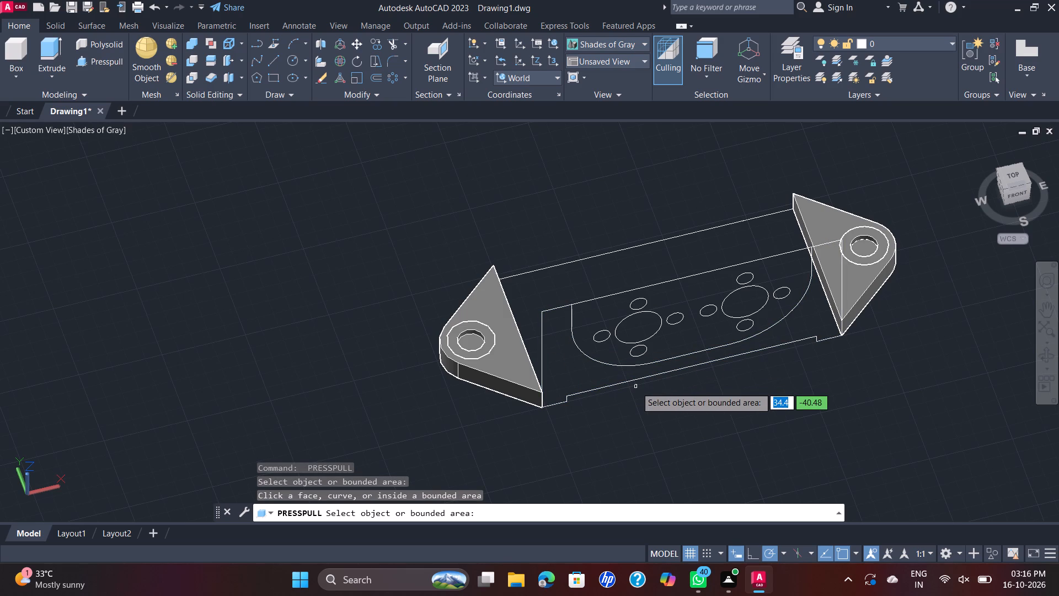
{"action": "left_click", "coordinate": [626, 381]}
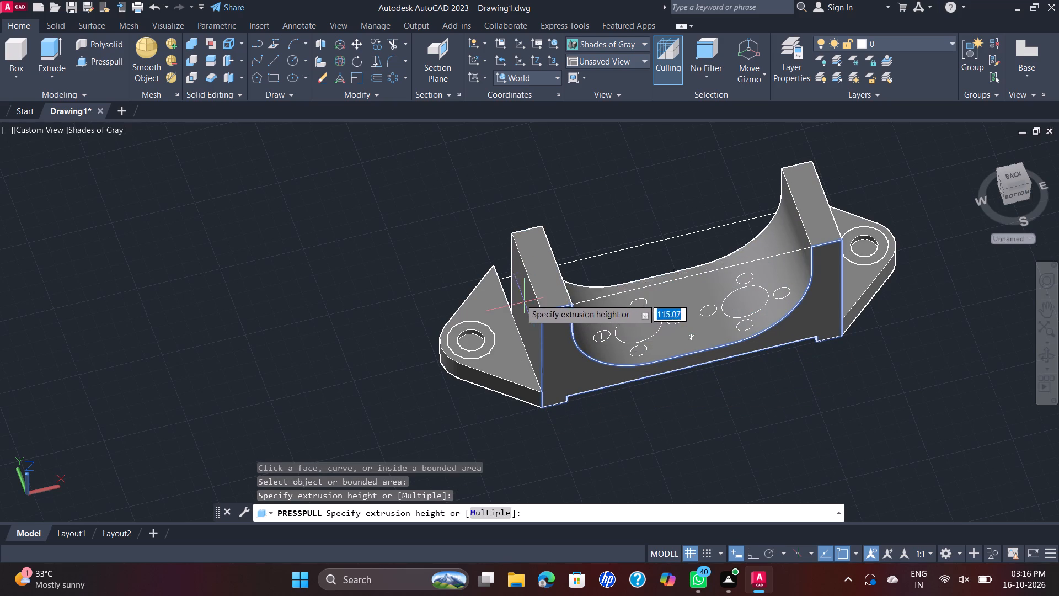
{"action": "left_click", "coordinate": [495, 268]}
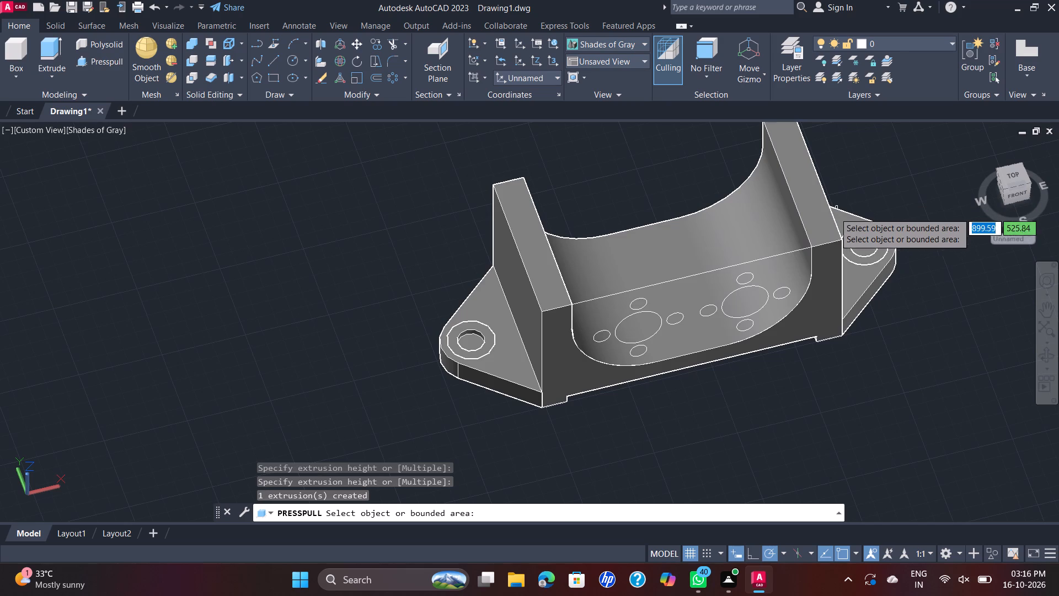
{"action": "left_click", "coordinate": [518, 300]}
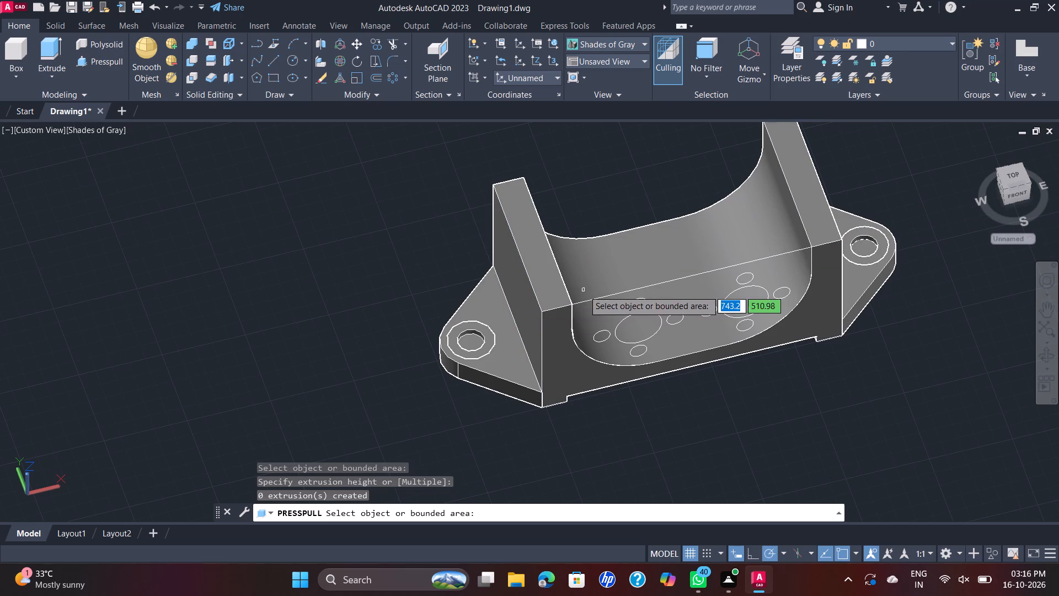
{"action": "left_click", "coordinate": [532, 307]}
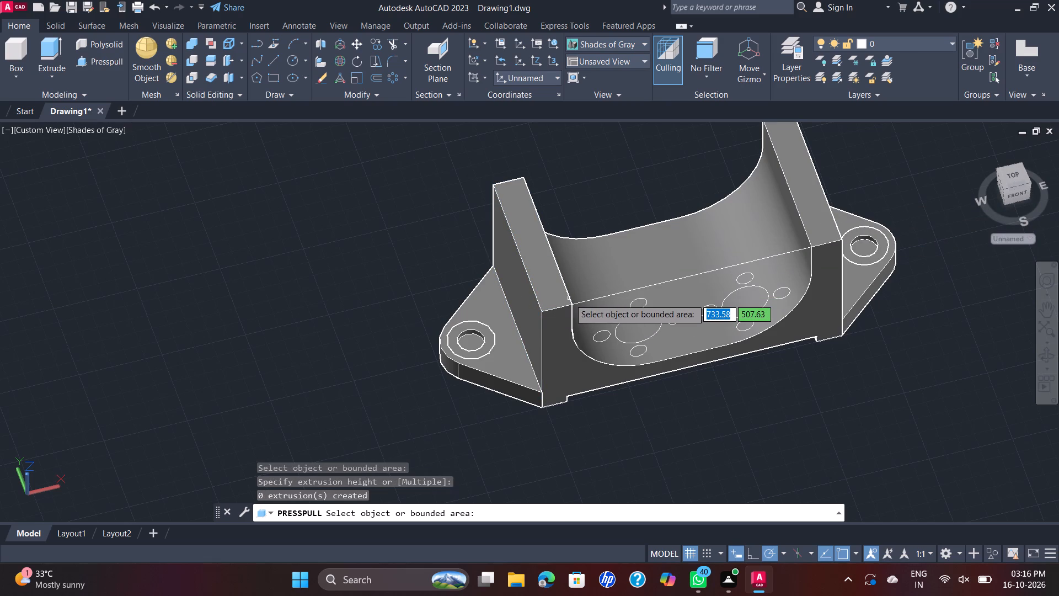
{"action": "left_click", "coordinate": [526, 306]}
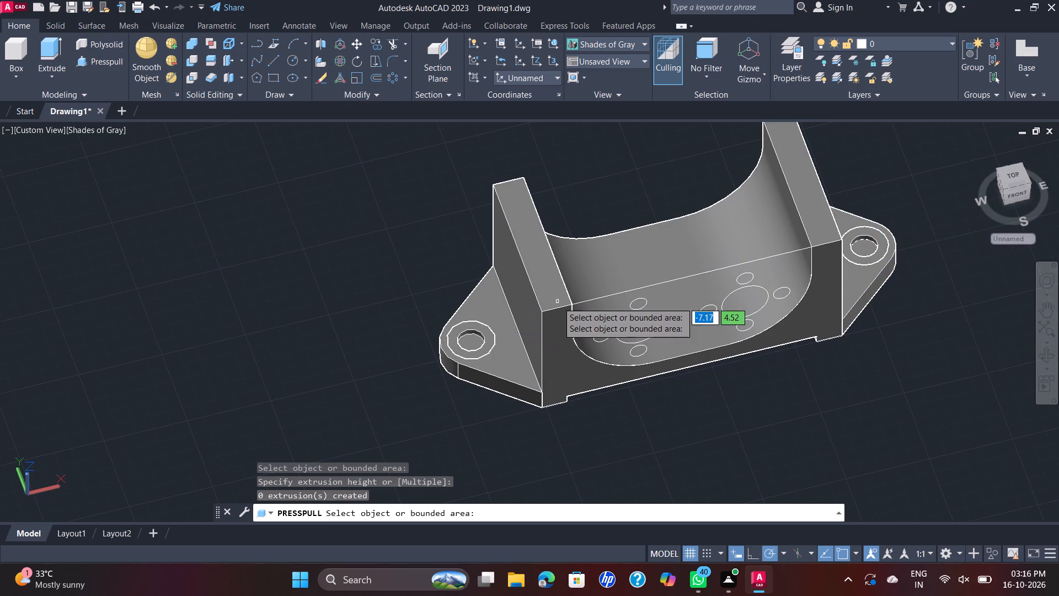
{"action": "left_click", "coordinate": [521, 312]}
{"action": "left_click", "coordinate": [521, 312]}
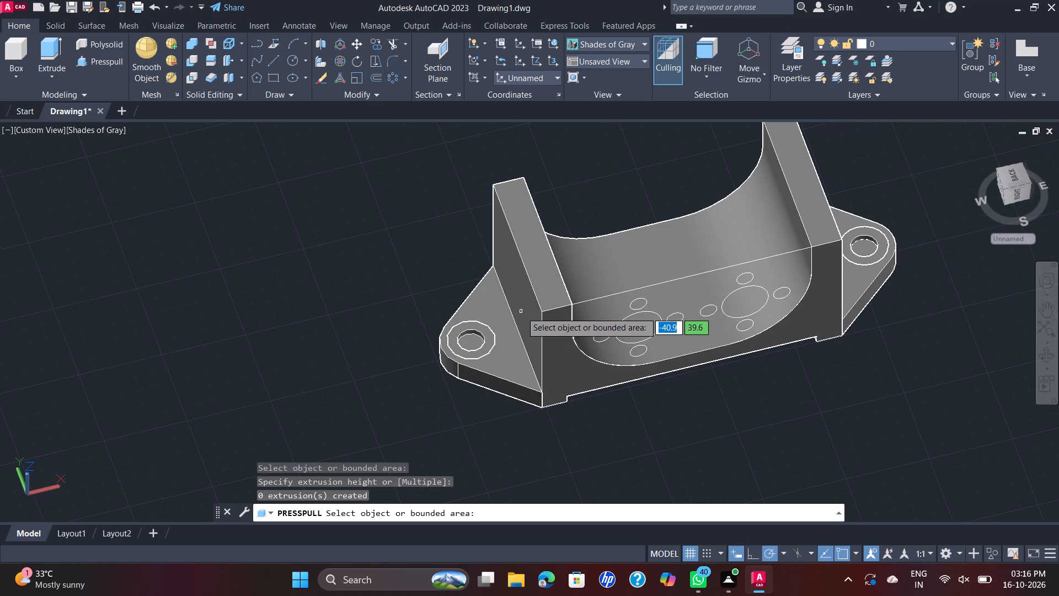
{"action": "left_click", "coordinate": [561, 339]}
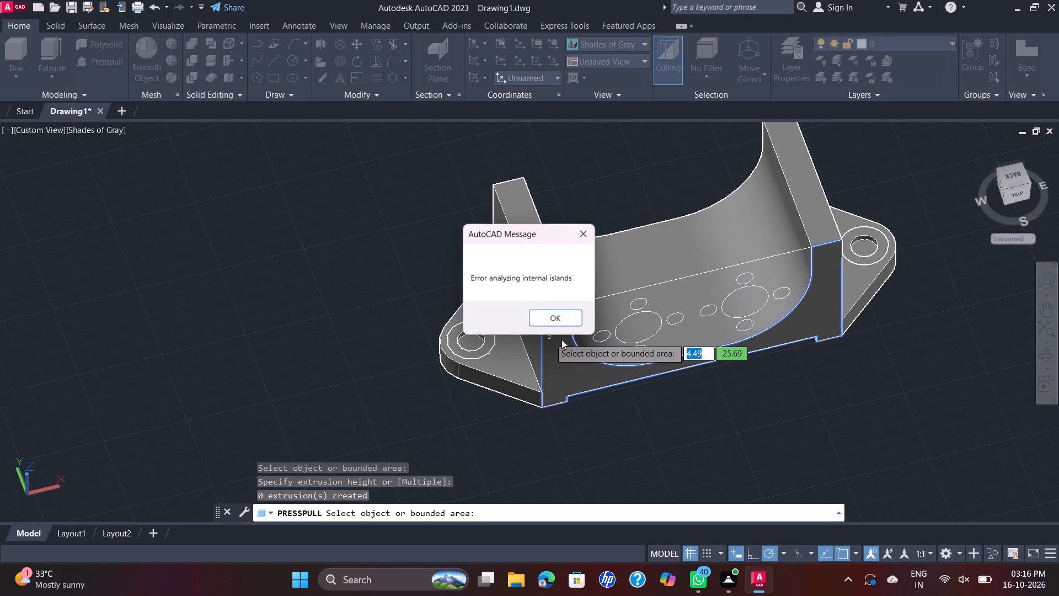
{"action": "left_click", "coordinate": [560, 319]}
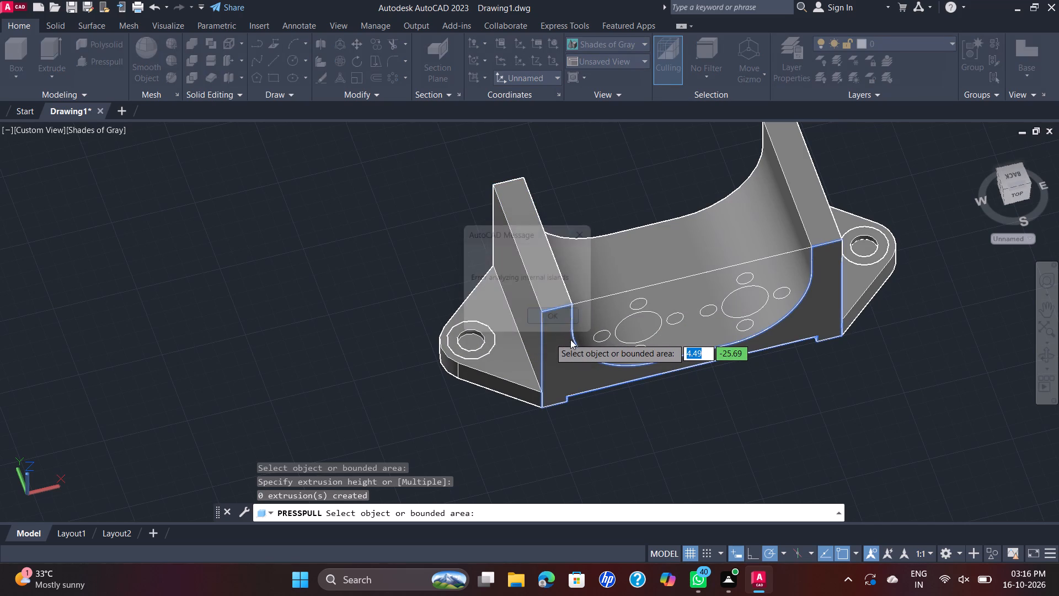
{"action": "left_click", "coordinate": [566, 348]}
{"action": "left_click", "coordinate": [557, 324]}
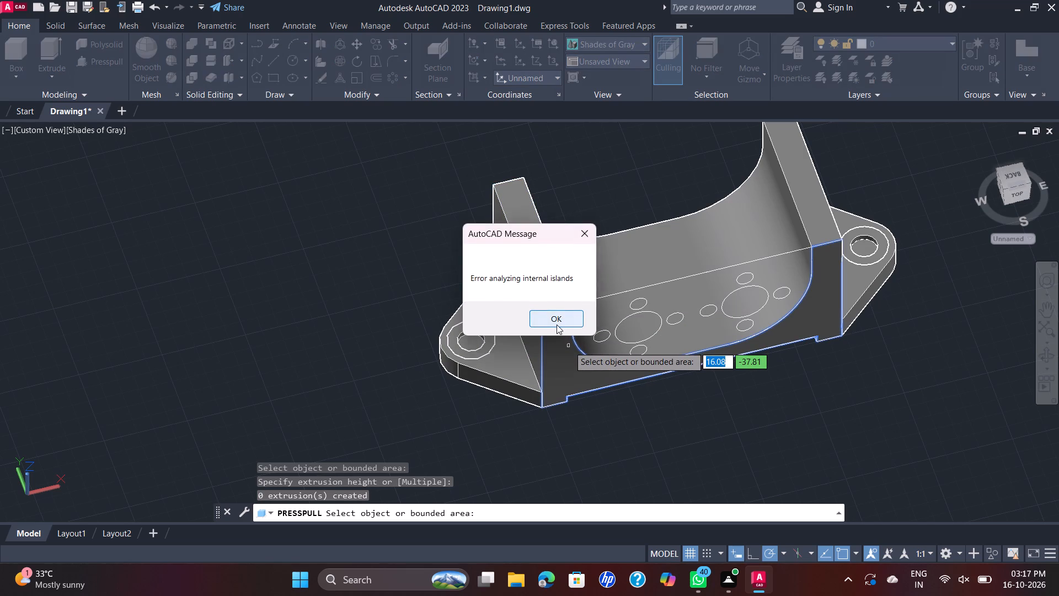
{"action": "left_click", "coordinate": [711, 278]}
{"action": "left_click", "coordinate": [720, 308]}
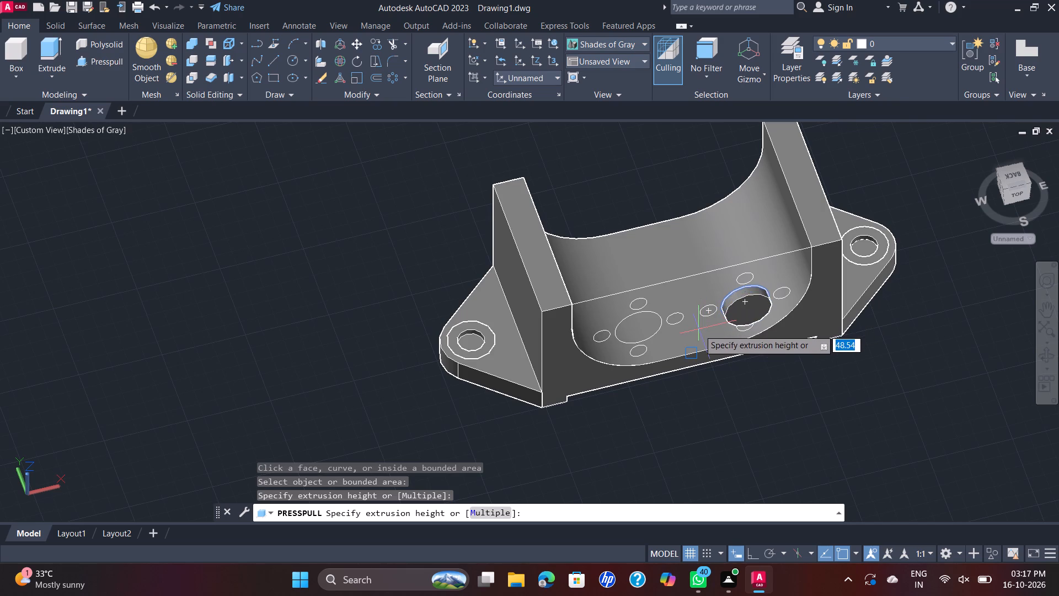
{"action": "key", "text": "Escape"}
Switch to the SE Isometric view and examine which parts of the housing are still separate objects.
{"action": "scroll", "coordinate": [719, 282], "scroll_direction": "down", "scroll_amount": 1}
{"action": "scroll", "coordinate": [719, 282], "scroll_direction": "up", "scroll_amount": 1}
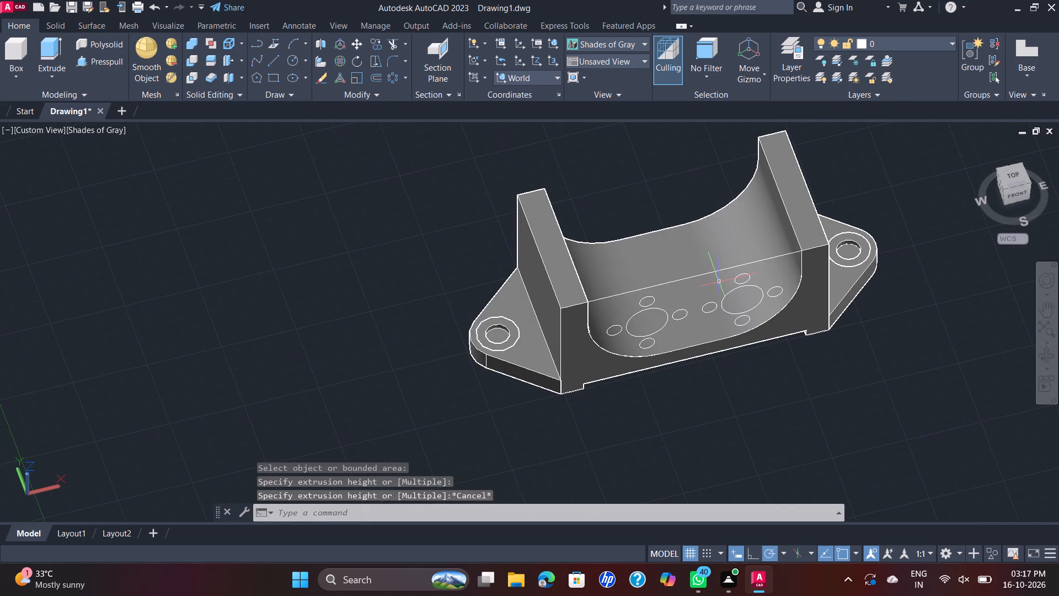
{"action": "scroll", "coordinate": [637, 336], "scroll_direction": "up", "scroll_amount": 1}
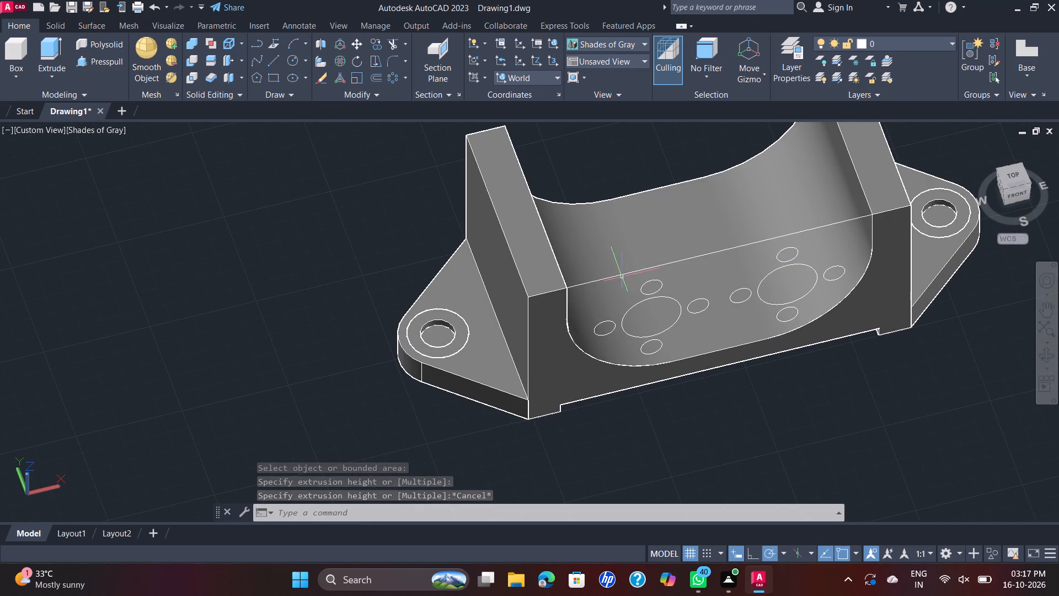
{"action": "scroll", "coordinate": [618, 278], "scroll_direction": "down", "scroll_amount": 1}
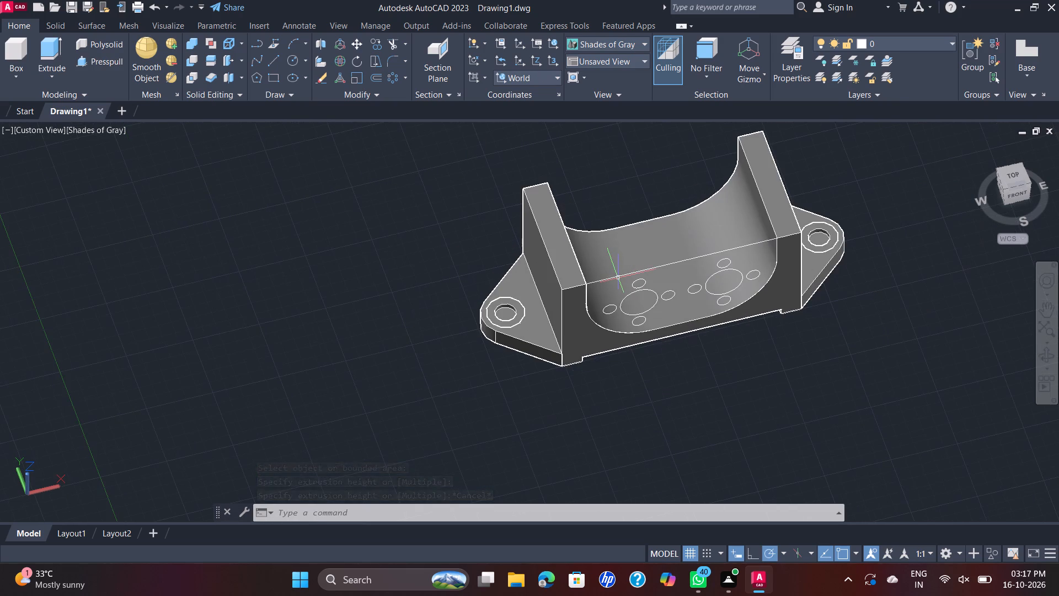
{"action": "scroll", "coordinate": [618, 278], "scroll_direction": "down", "scroll_amount": 2}
{"action": "left_click", "coordinate": [29, 134]}
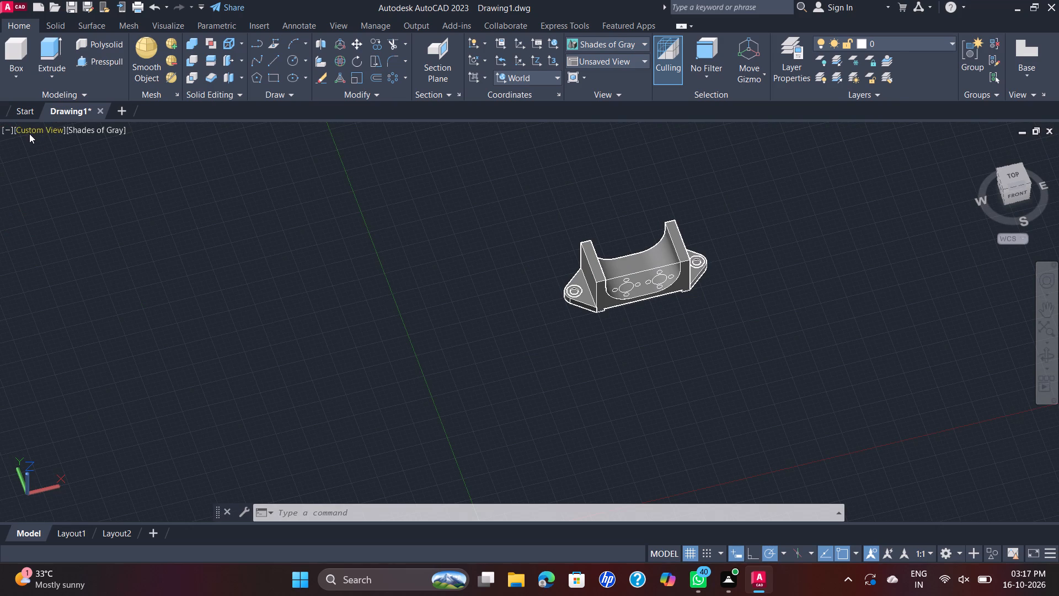
{"action": "left_click", "coordinate": [83, 268]}
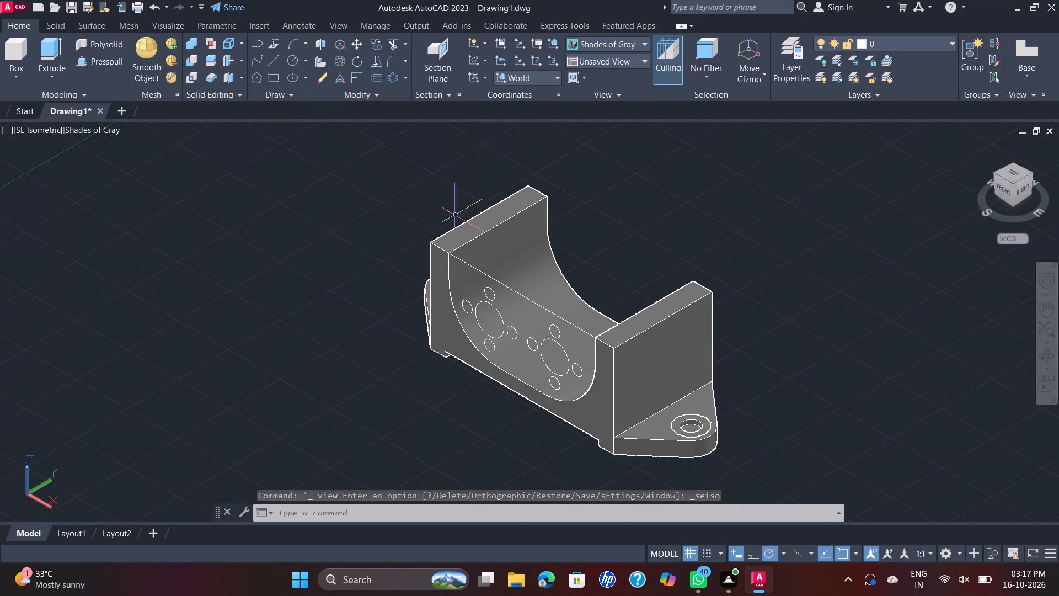
{"action": "left_click", "coordinate": [483, 228]}
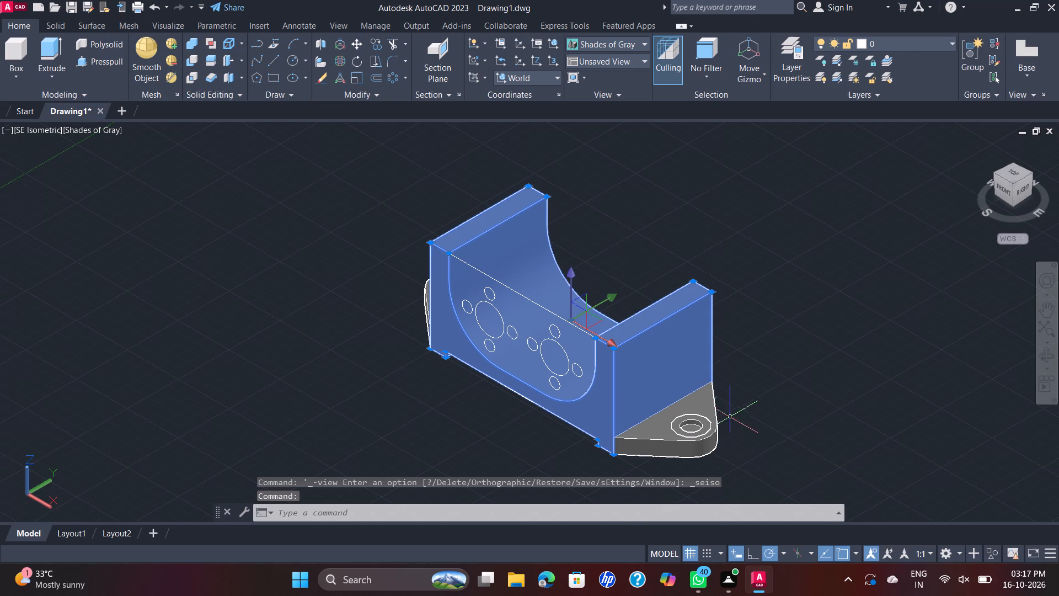
{"action": "left_click", "coordinate": [676, 424]}
{"action": "left_click", "coordinate": [641, 435]}
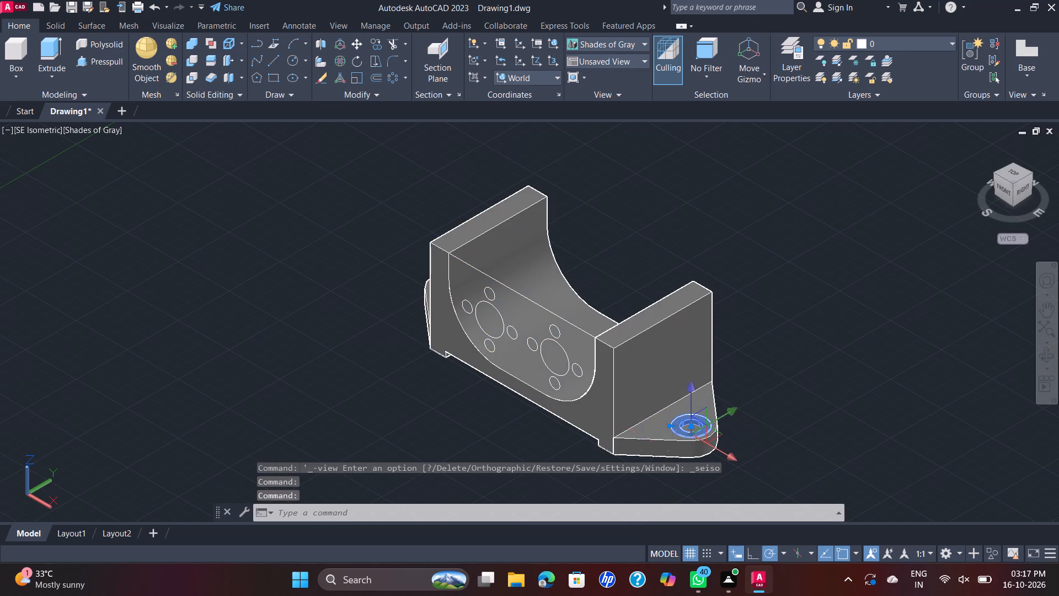
{"action": "left_click", "coordinate": [632, 372]}
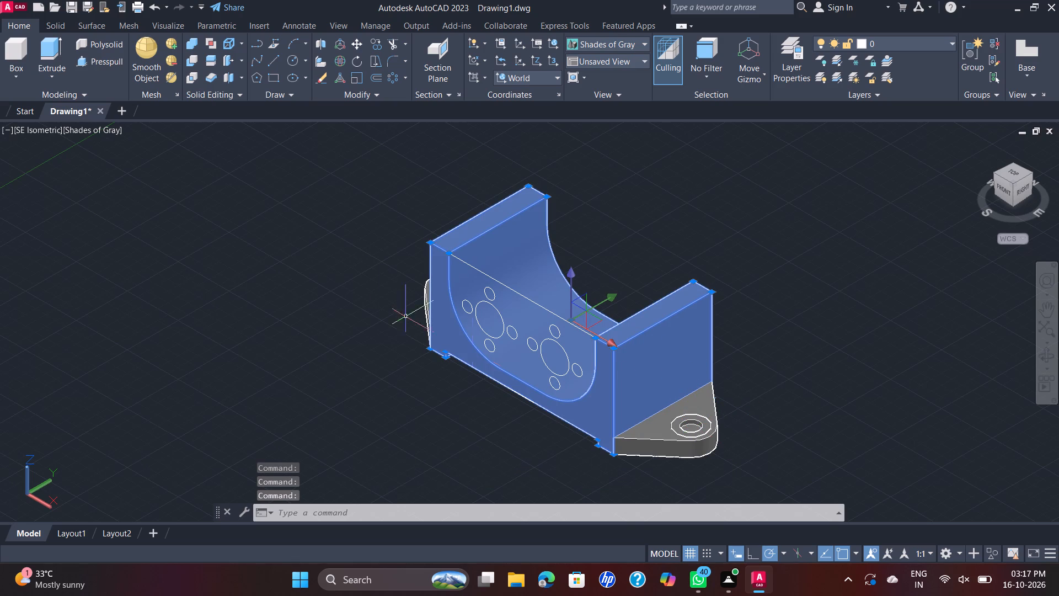
{"action": "key", "text": "Escape"}
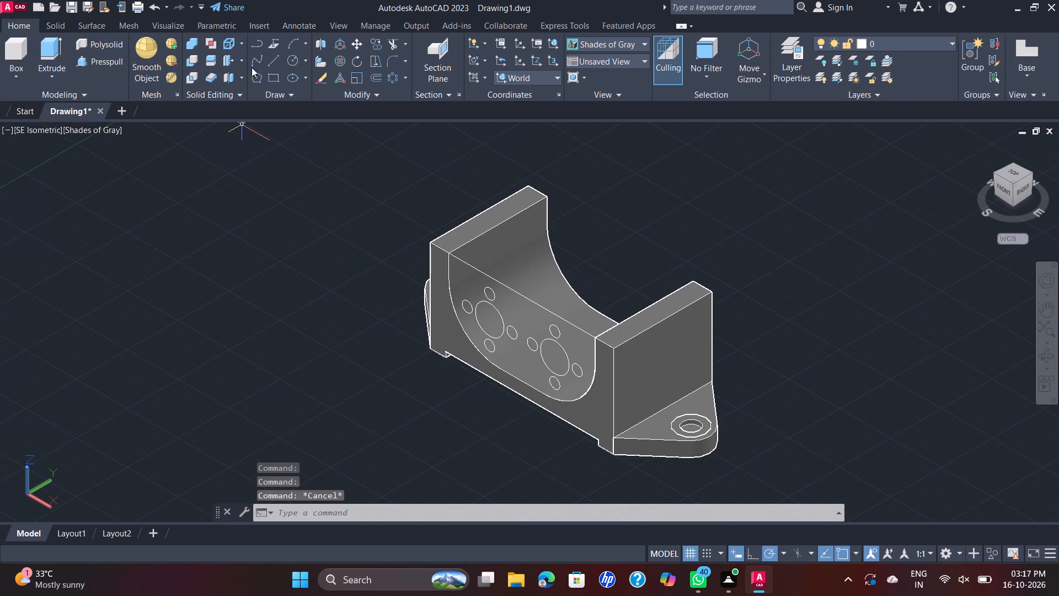
Union the U-shaped main body and both end mounting lugs into one solid, selecting the whole model.
{"action": "left_click", "coordinate": [188, 42]}
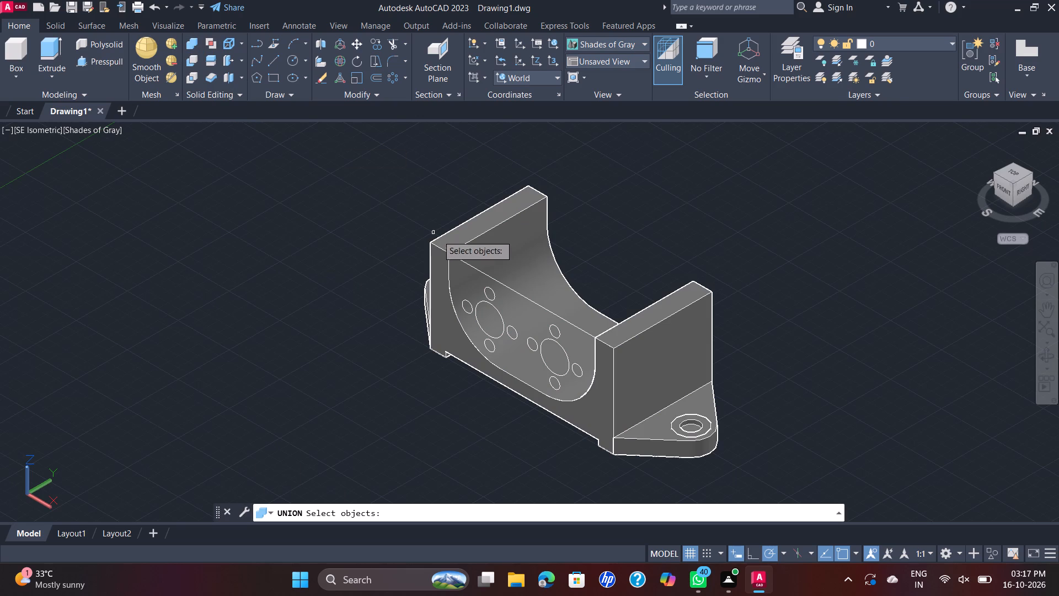
{"action": "left_click", "coordinate": [327, 146]}
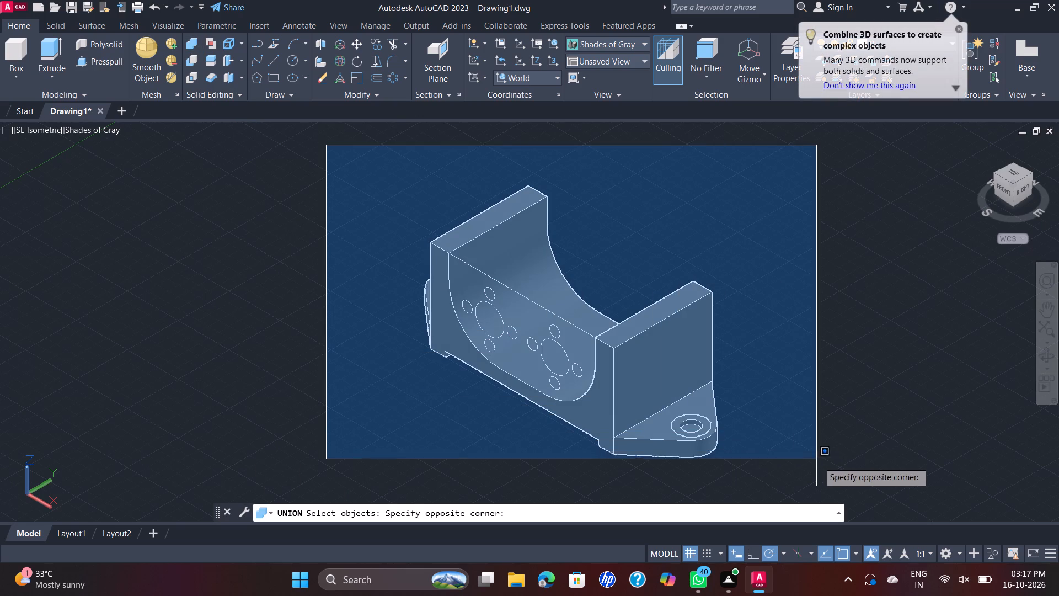
{"action": "left_click", "coordinate": [814, 472]}
{"action": "right_click", "coordinate": [793, 381]}
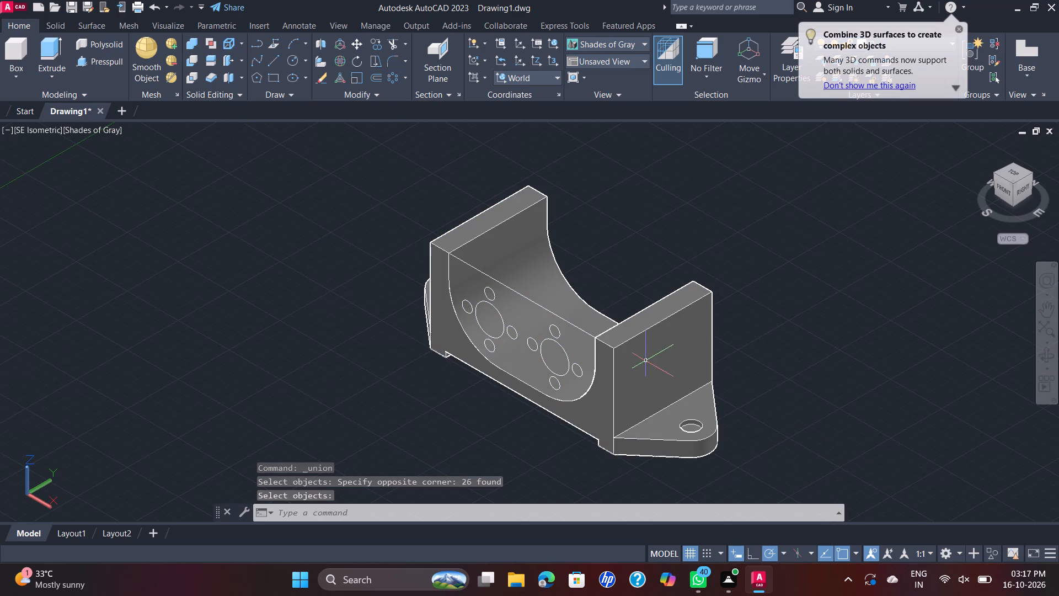
Move the combined housing solid along the +Y direction, clear of its construction sketch lines.
{"action": "left_click", "coordinate": [628, 334]}
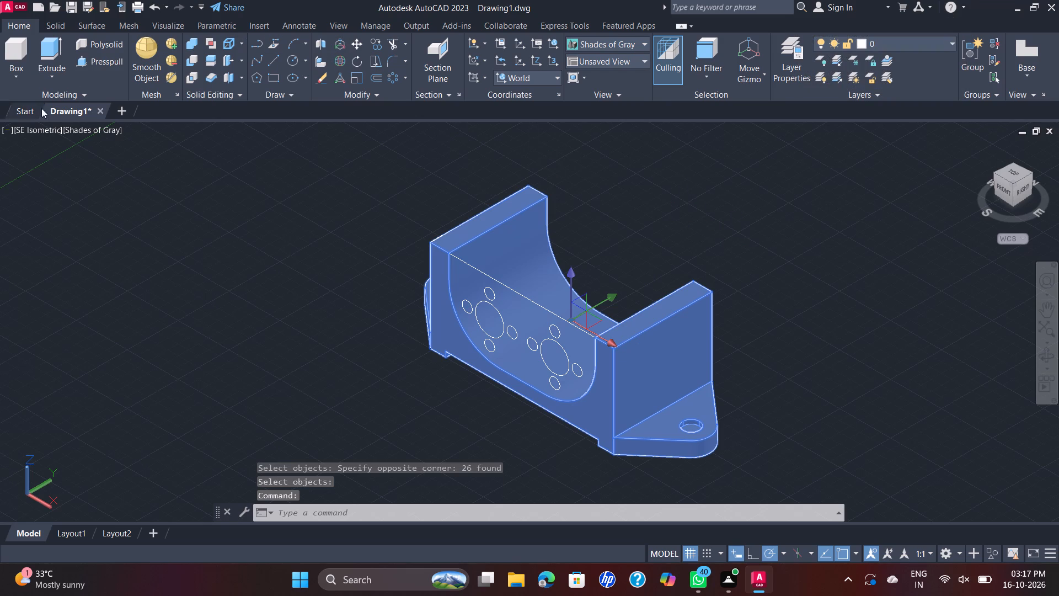
{"action": "left_click", "coordinate": [358, 39]}
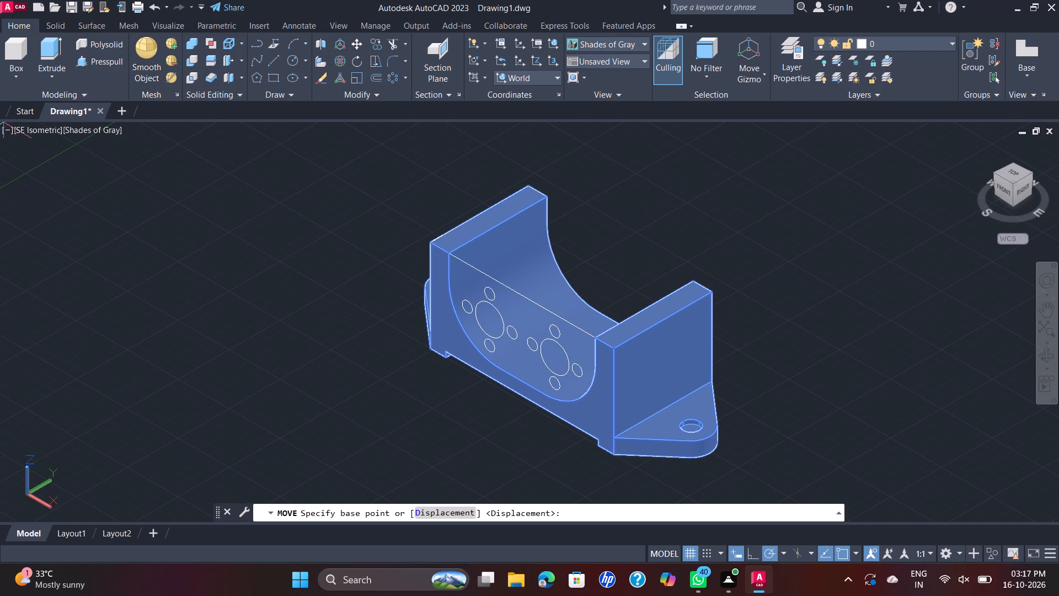
{"action": "left_click", "coordinate": [659, 318]}
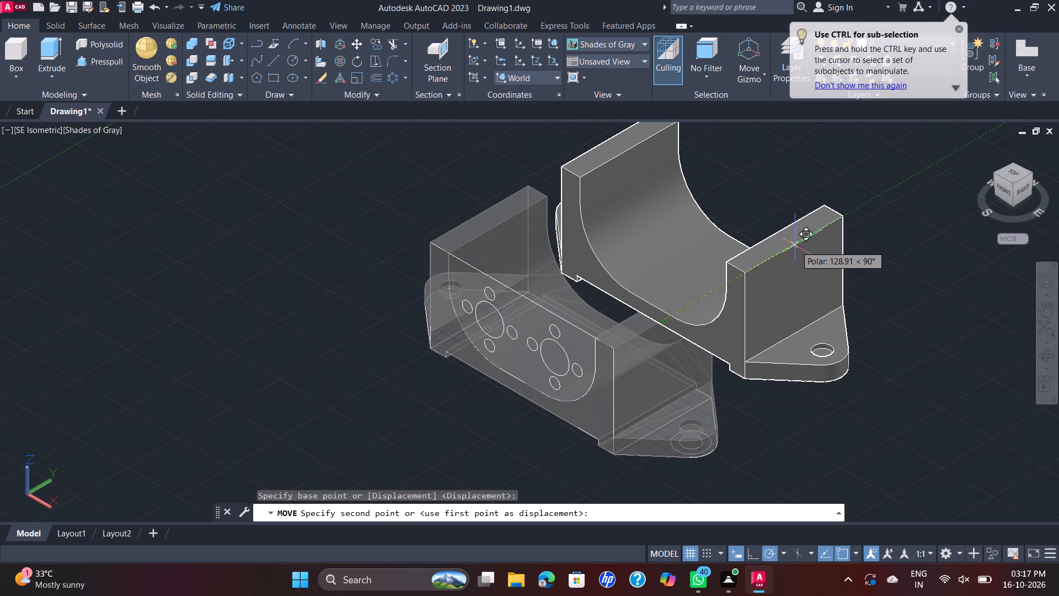
{"action": "left_click", "coordinate": [811, 235]}
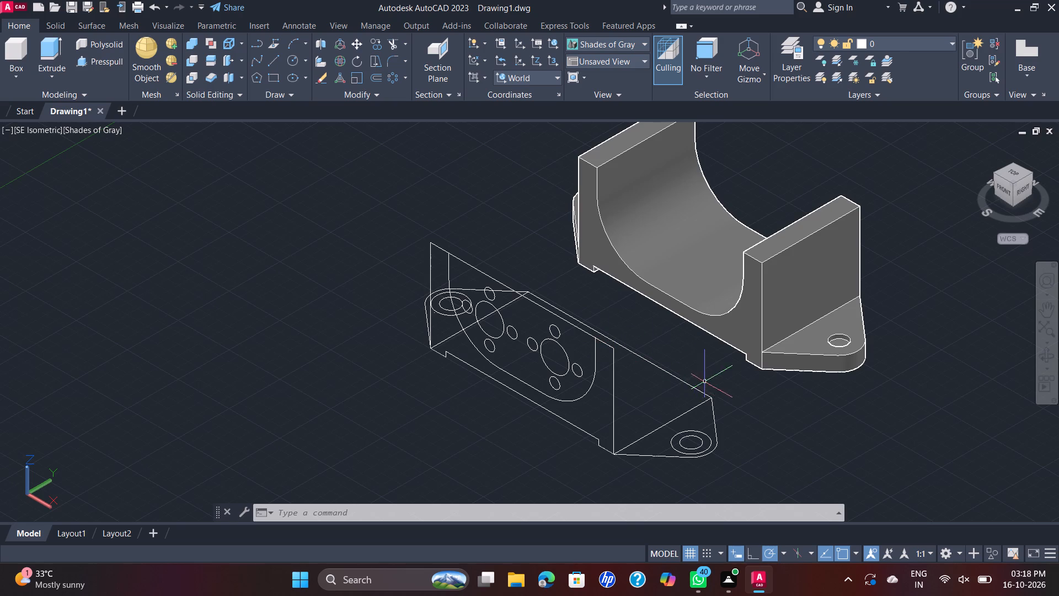
Explode the leftover base and upright U-profile outlines of the construction sketch into separate segments.
{"action": "left_click_drag", "start_coordinate": [707, 380], "coordinate": [689, 382]}
{"action": "left_click", "coordinate": [612, 467]}
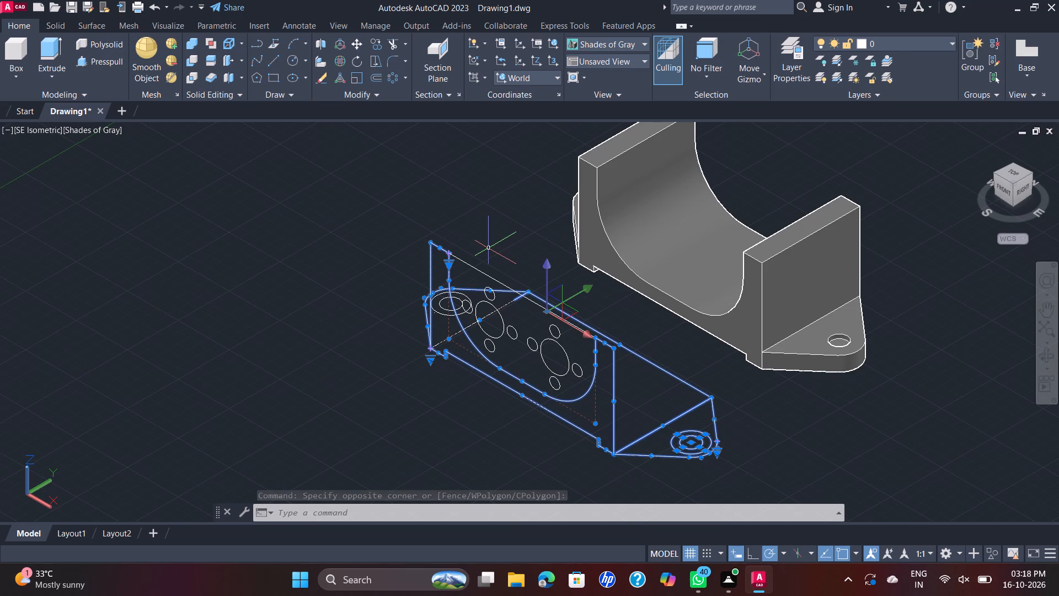
{"action": "key", "text": "e"}
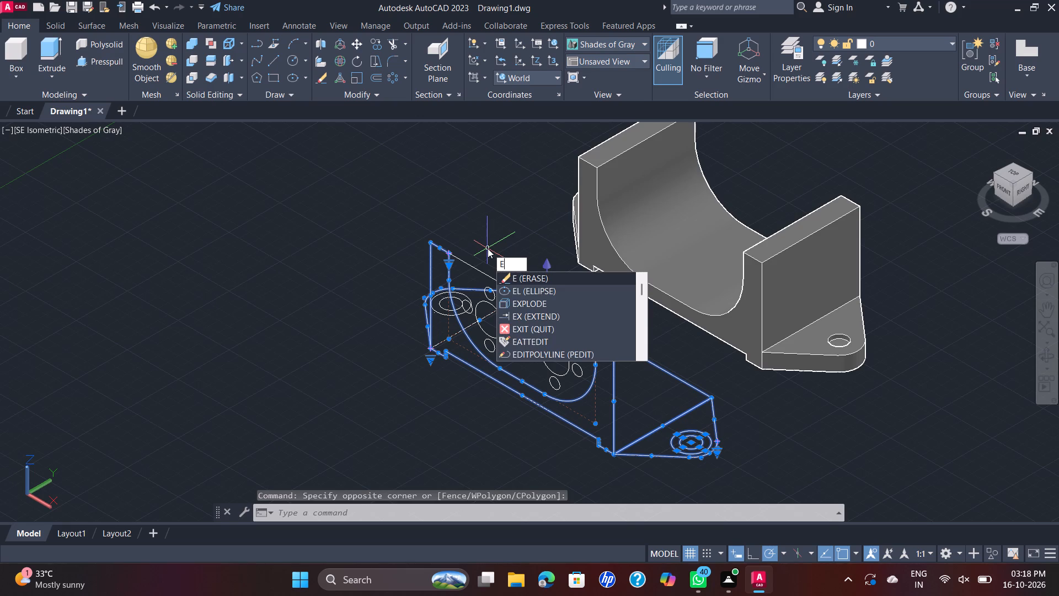
{"action": "key", "text": "x"}
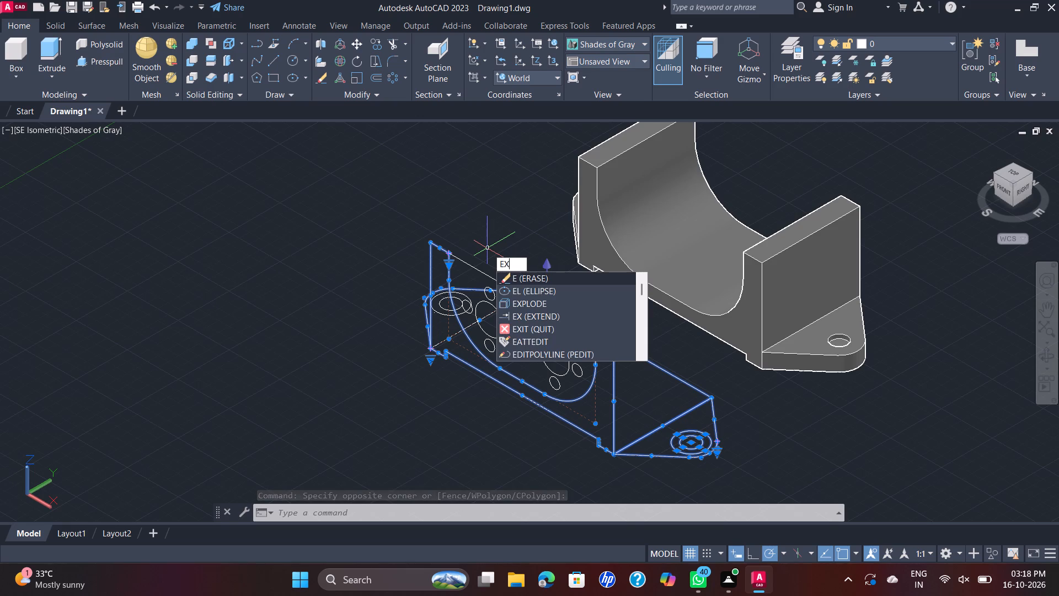
{"action": "left_click", "coordinate": [549, 290]}
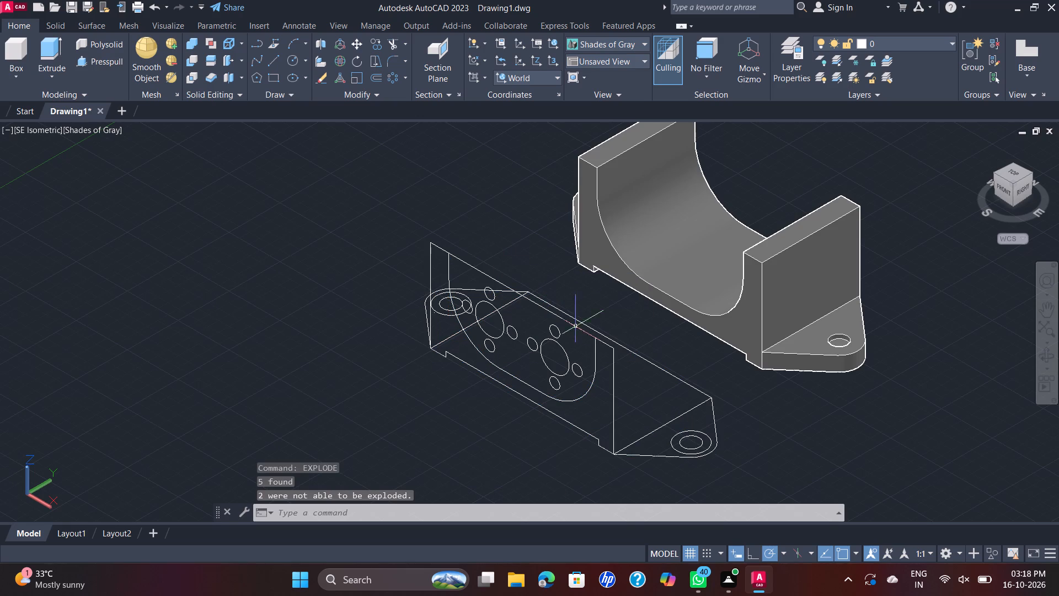
{"action": "left_click", "coordinate": [614, 419]}
{"action": "key", "text": "Escape"}
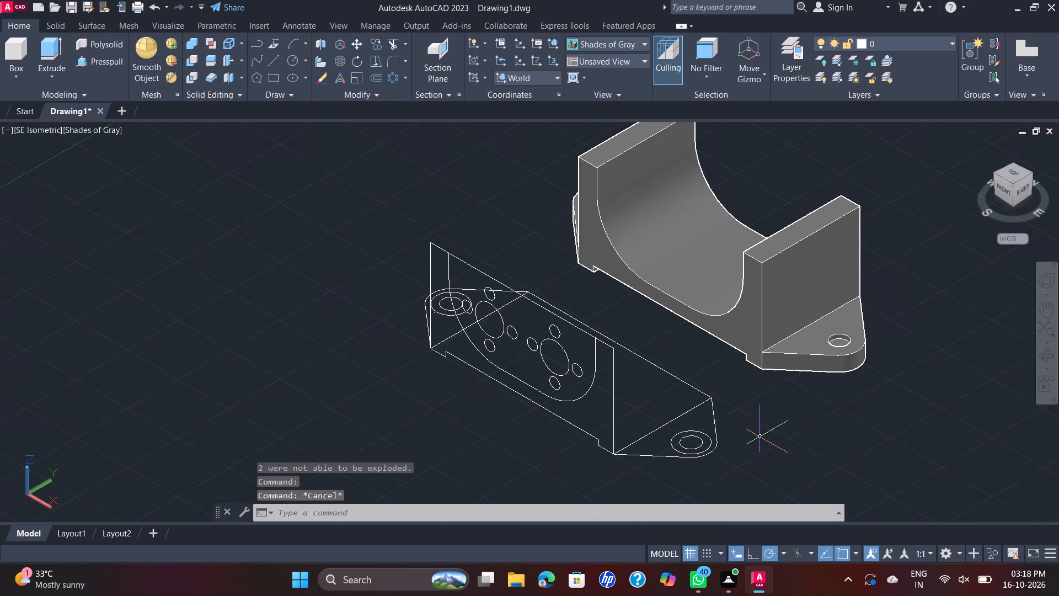
Erase the leftover +X end lug outline with its circles and the long rear edge line of the base.
{"action": "left_click_drag", "start_coordinate": [788, 452], "coordinate": [758, 443]}
{"action": "left_click", "coordinate": [655, 358]}
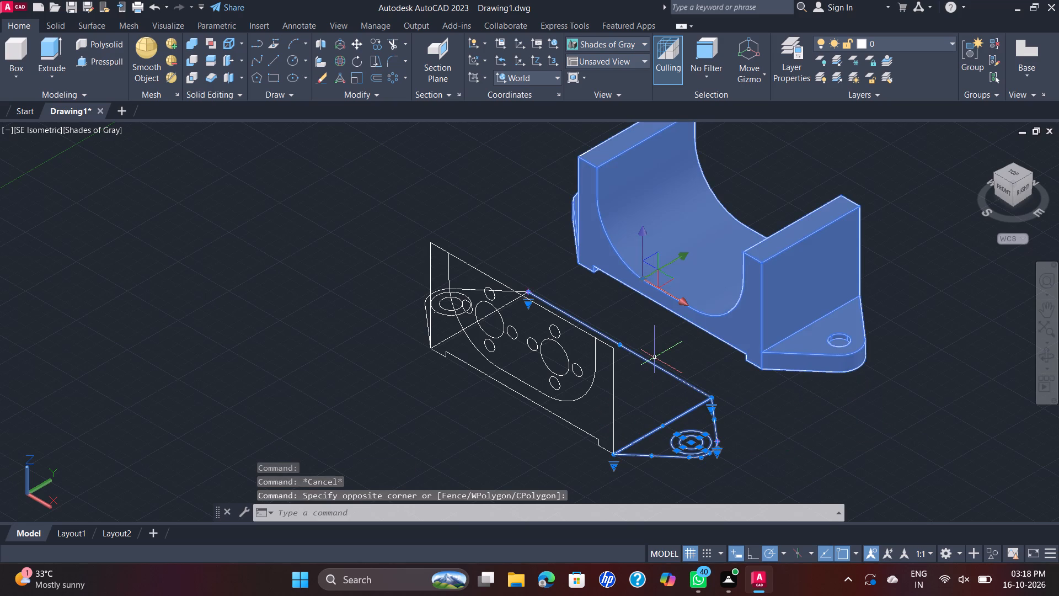
{"action": "key", "text": "Escape"}
{"action": "left_click", "coordinate": [740, 442]}
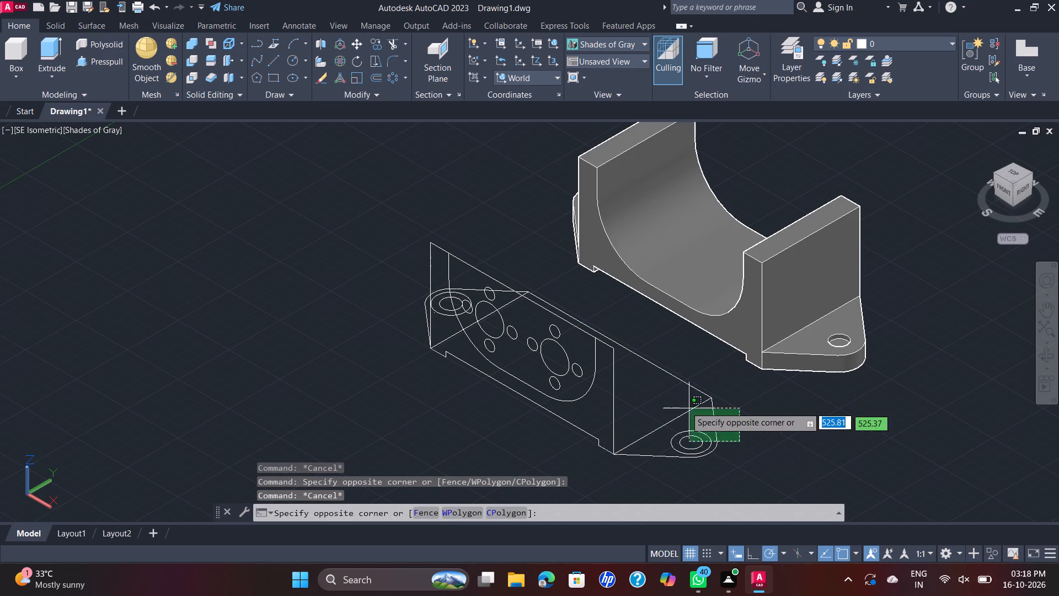
{"action": "left_click", "coordinate": [661, 376]}
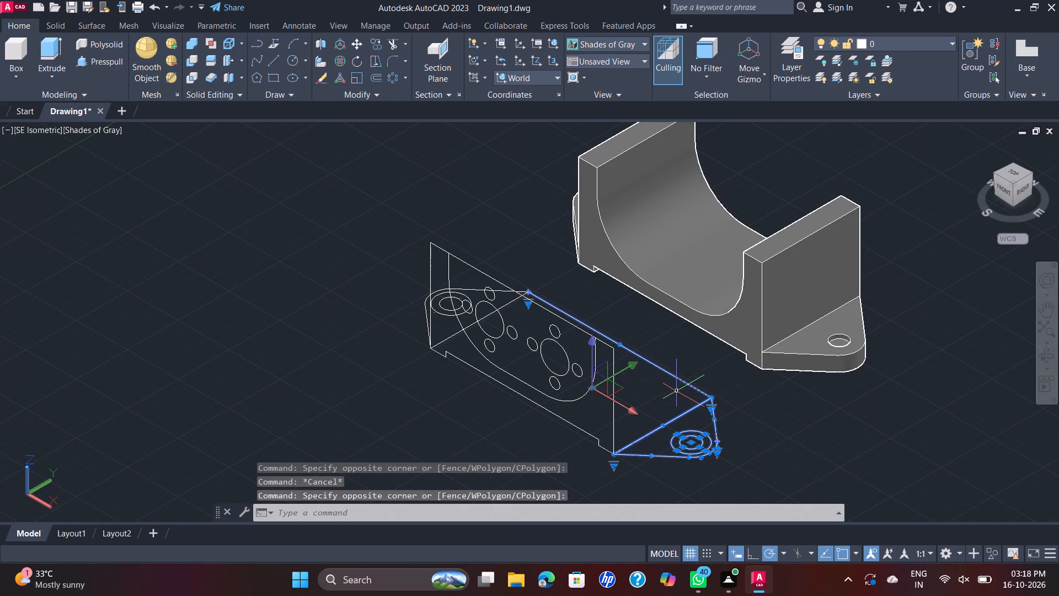
{"action": "key", "text": "Delete"}
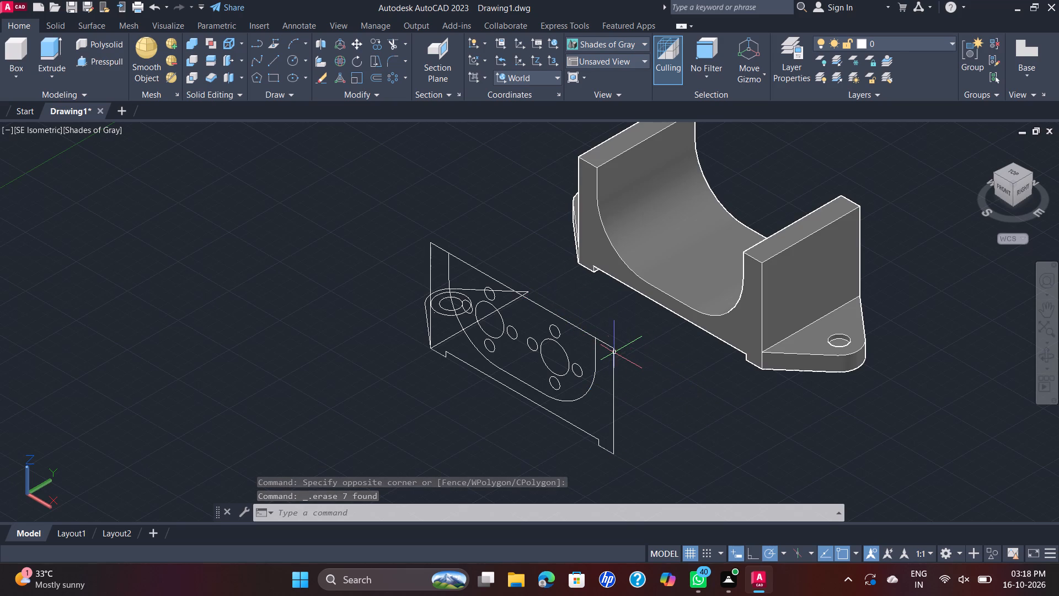
Erase the remaining outer outline segments and the -X end lug outline, keeping the inner U-curve and its bolt-hole circles.
{"action": "left_click", "coordinate": [660, 424]}
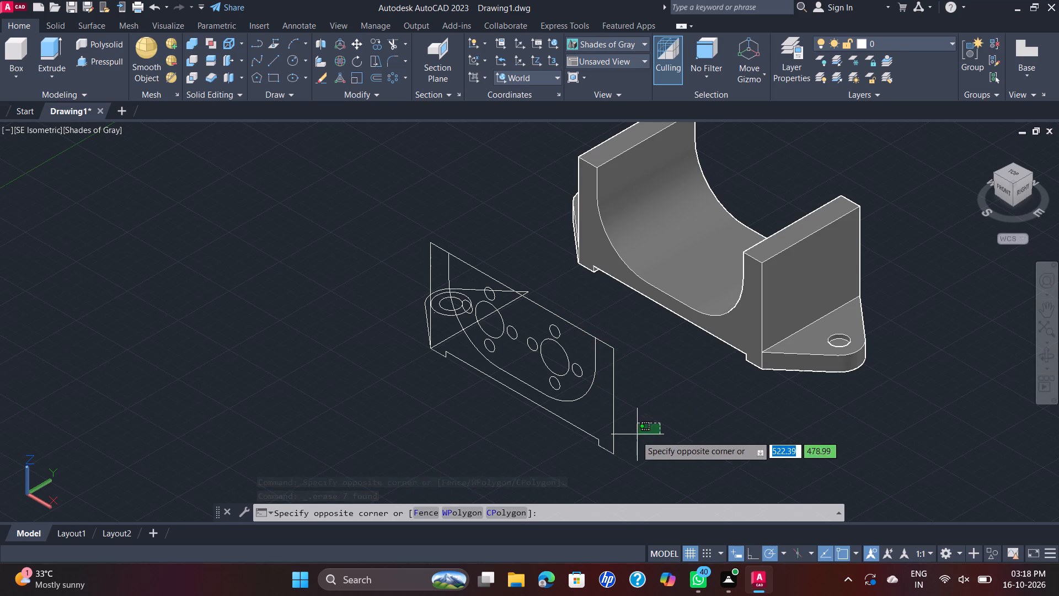
{"action": "left_click", "coordinate": [532, 454]}
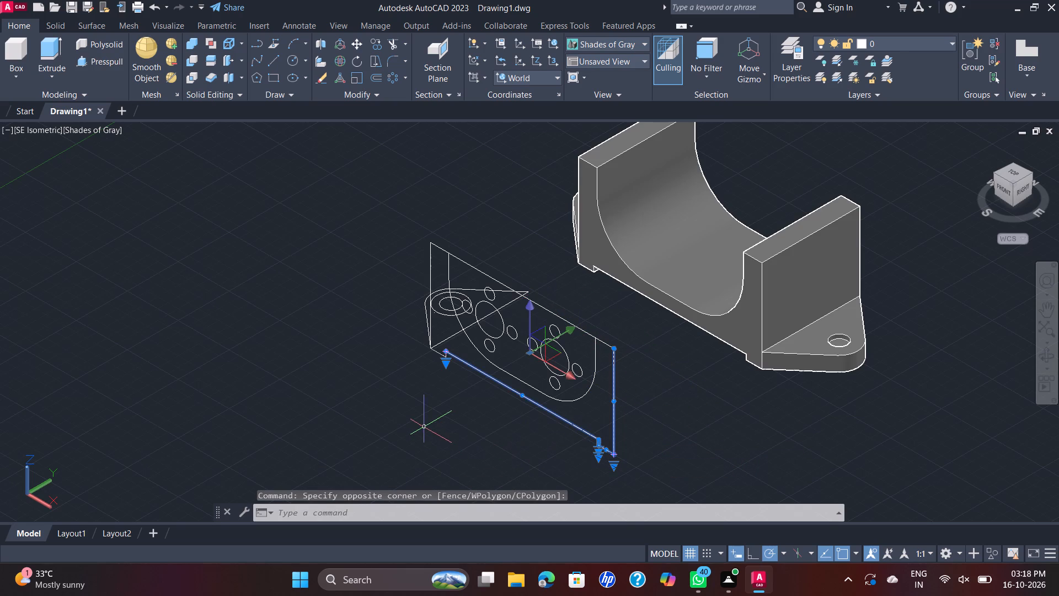
{"action": "key", "text": "Delete"}
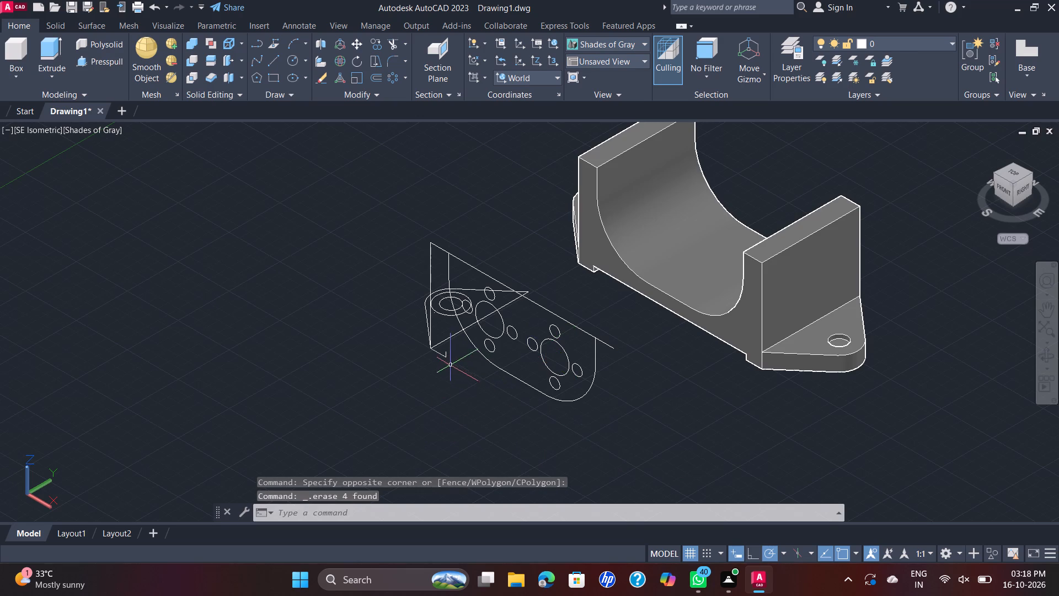
{"action": "left_click", "coordinate": [447, 362]}
{"action": "left_click", "coordinate": [379, 242]}
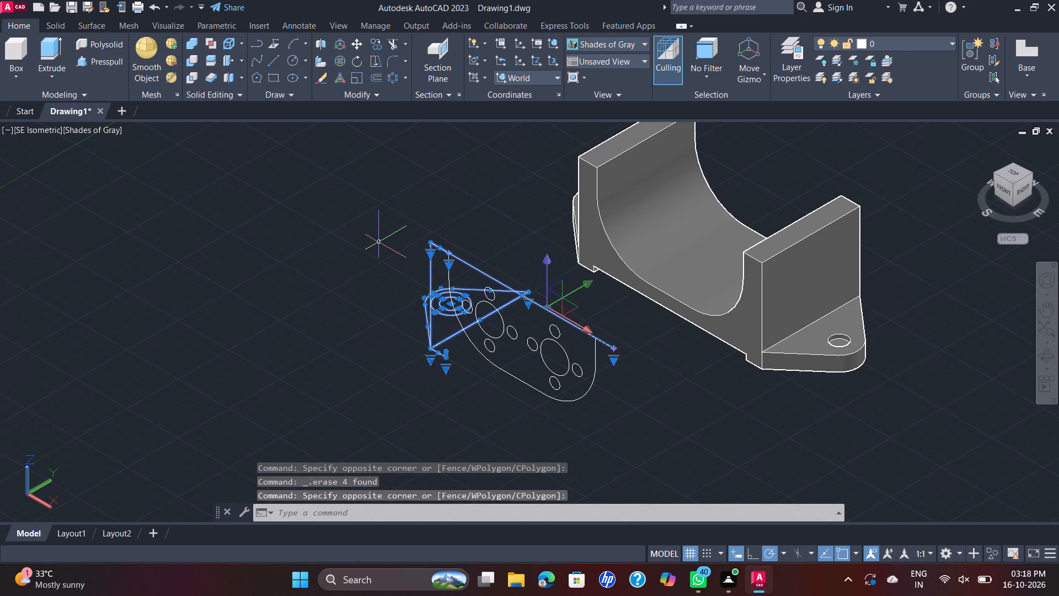
{"action": "key", "text": "Delete"}
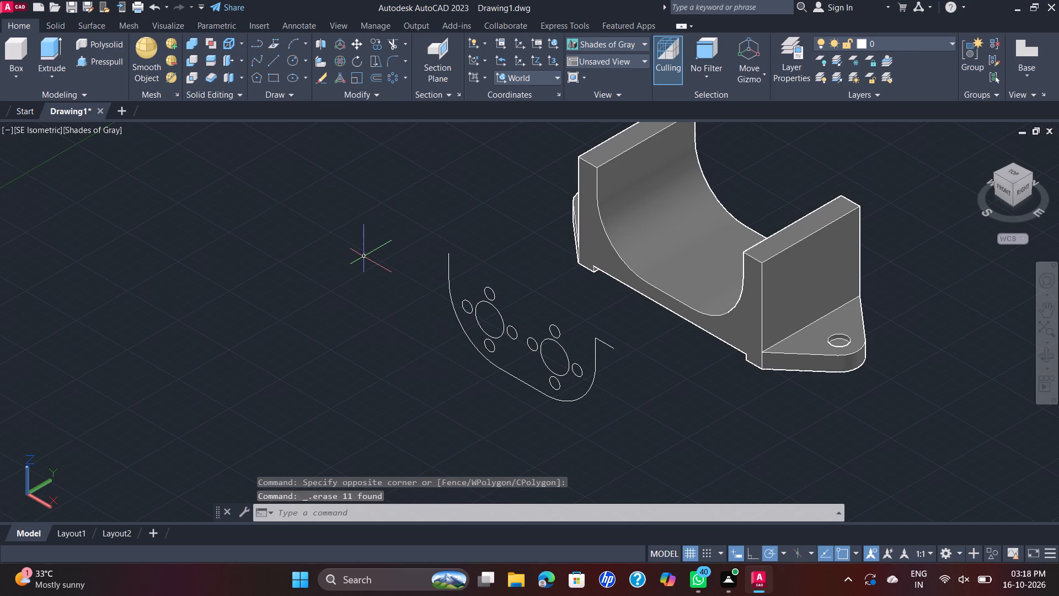
{"action": "left_click", "coordinate": [613, 347]}
{"action": "key", "text": "Delete"}
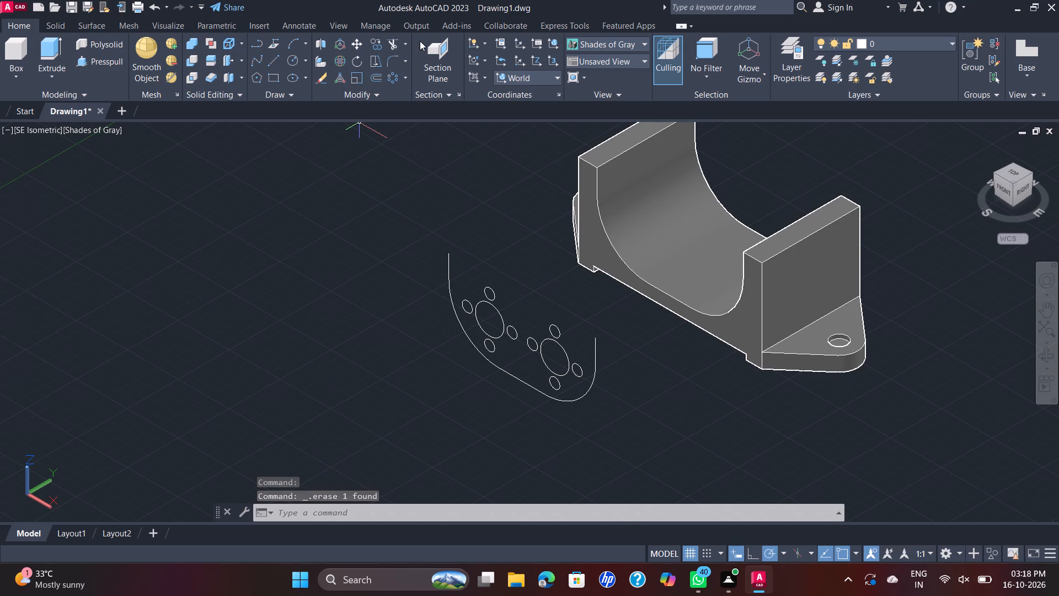
Draw a 144 mm line between the two upper ends of the inner U-curve to close the profile.
{"action": "left_click", "coordinate": [276, 60]}
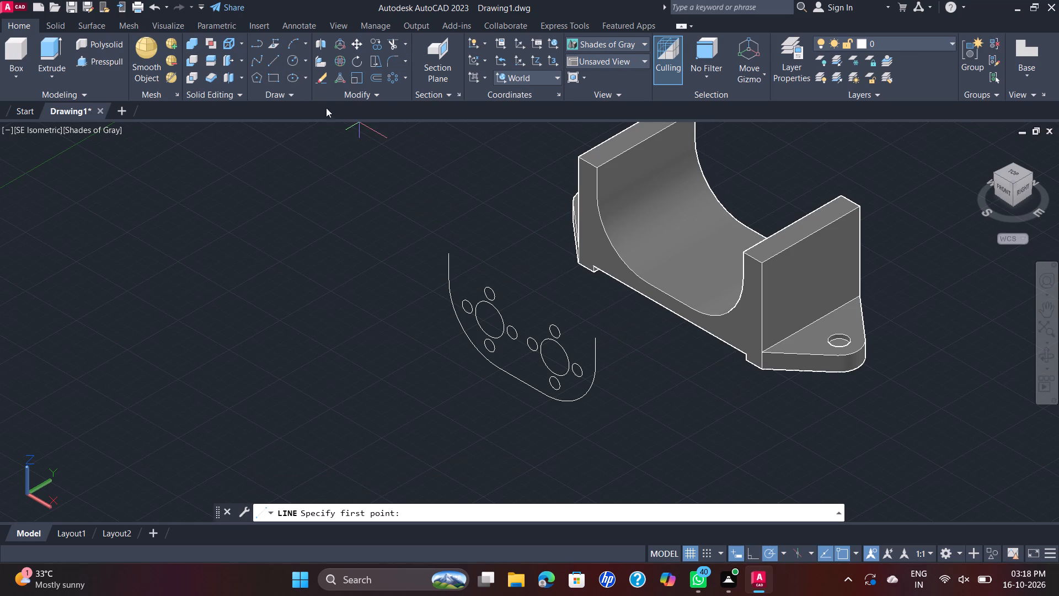
{"action": "scroll", "coordinate": [446, 253], "scroll_direction": "up", "scroll_amount": 2}
{"action": "left_click", "coordinate": [446, 255]}
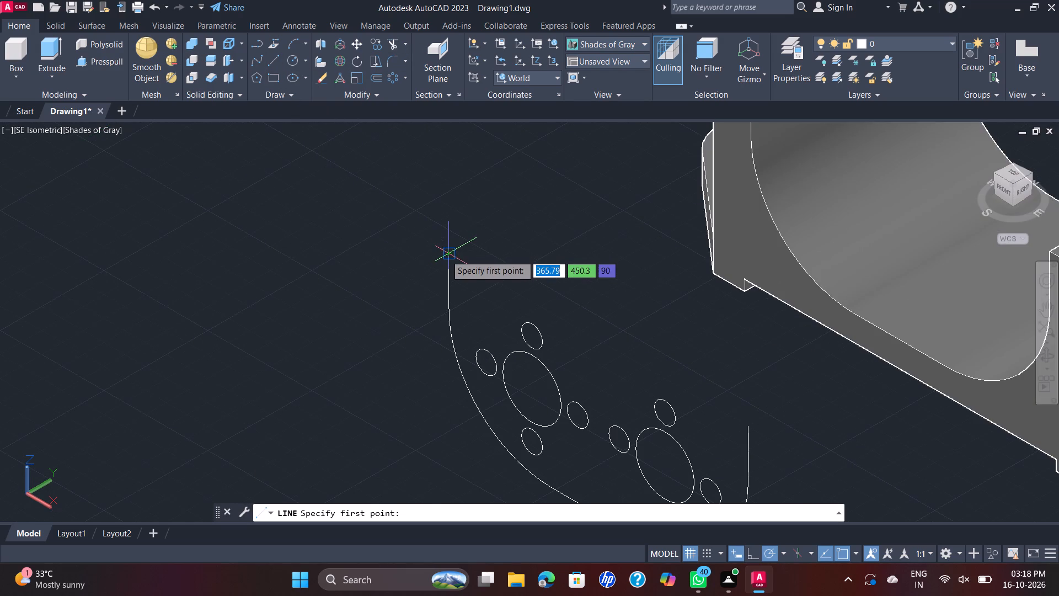
{"action": "left_click", "coordinate": [748, 429]}
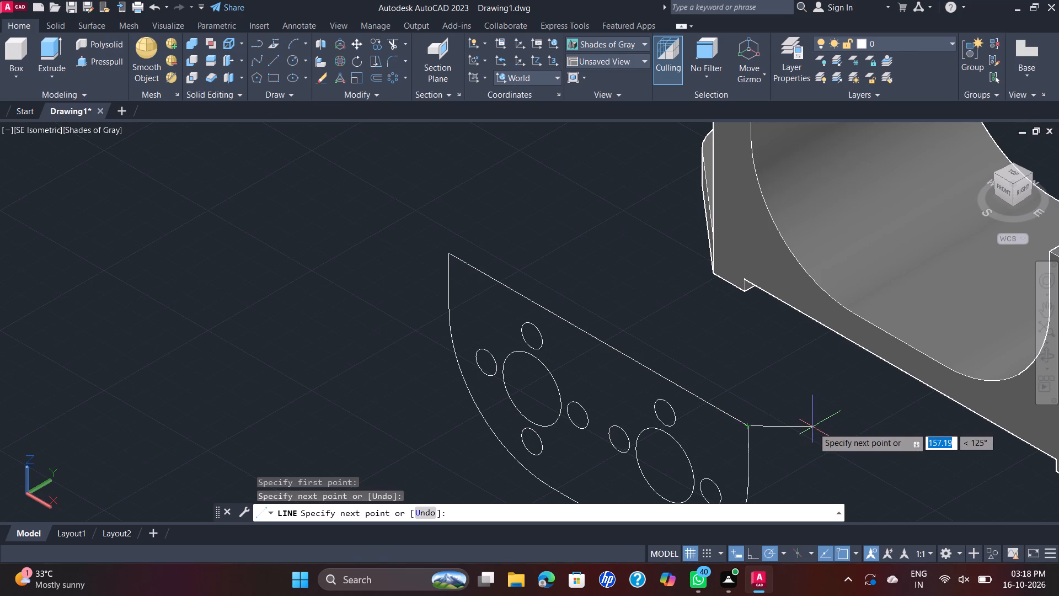
{"action": "key", "text": "Escape"}
Join the U-curve and its closing top line into one closed profile, selecting the whole leftover sketch.
{"action": "scroll", "coordinate": [812, 427], "scroll_direction": "down", "scroll_amount": 1}
{"action": "left_click", "coordinate": [461, 235]}
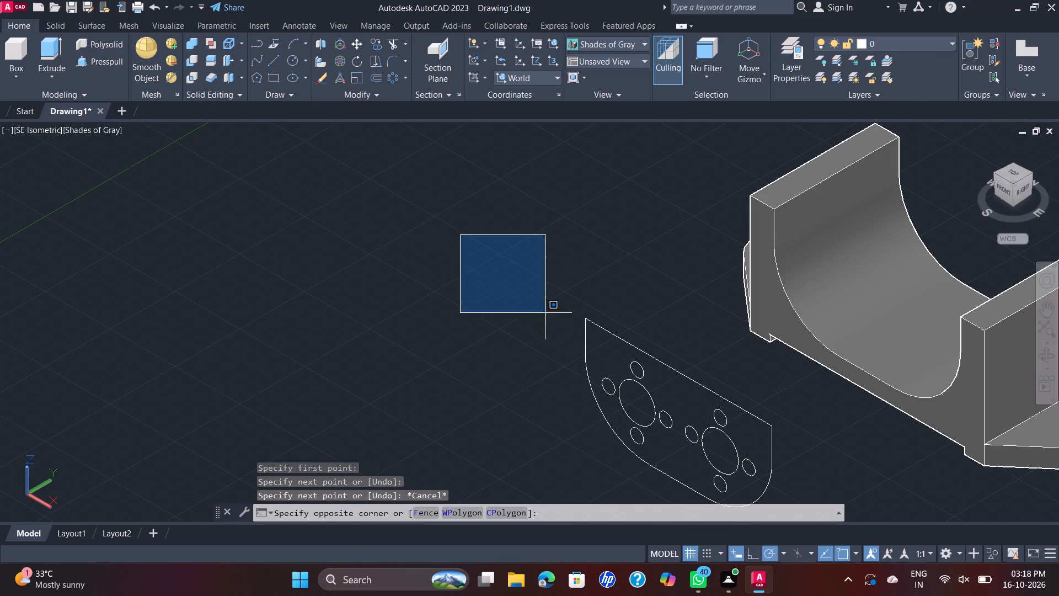
{"action": "scroll", "coordinate": [717, 431], "scroll_direction": "down", "scroll_amount": 1}
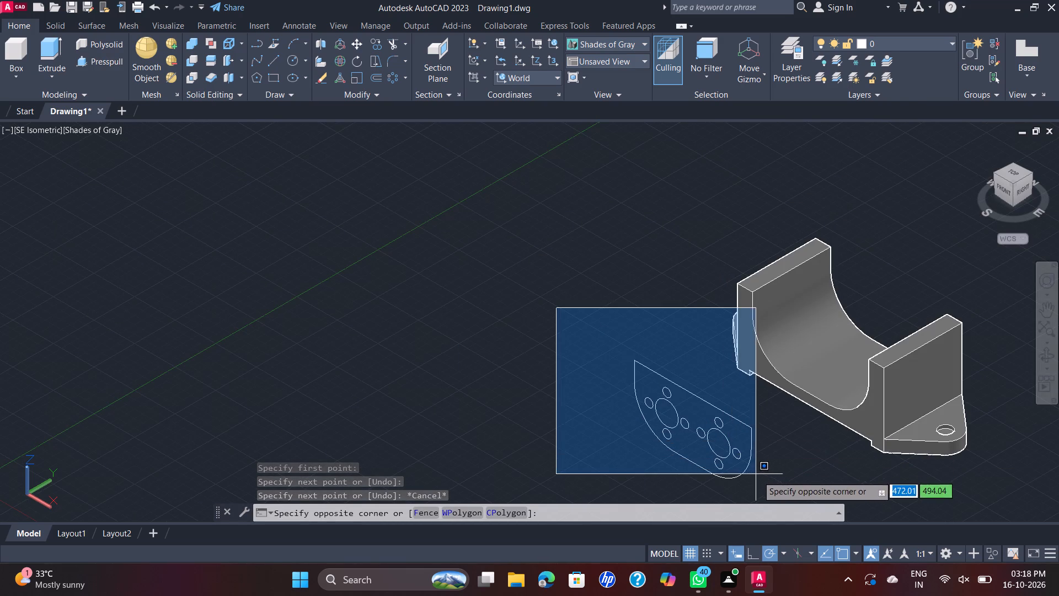
{"action": "left_click", "coordinate": [754, 489]}
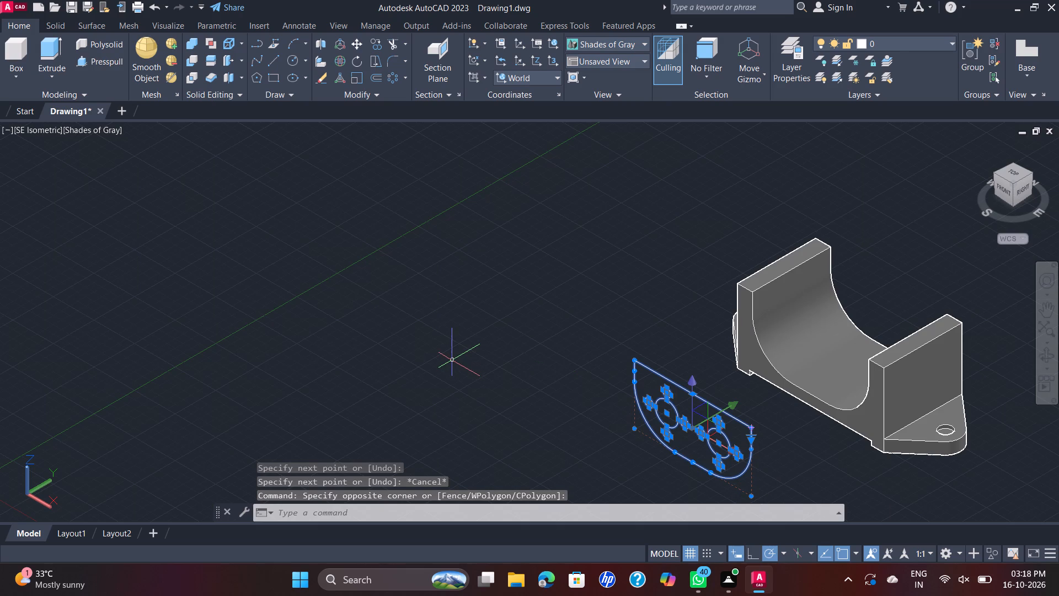
{"action": "key", "text": "j"}
{"action": "key", "text": "Return"}
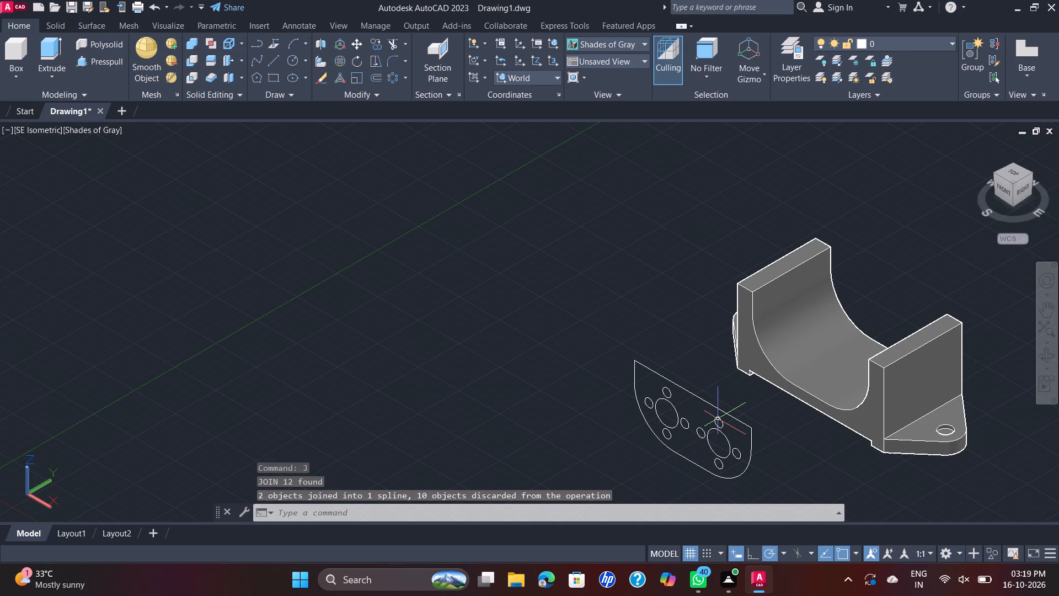
{"action": "left_click", "coordinate": [722, 413]}
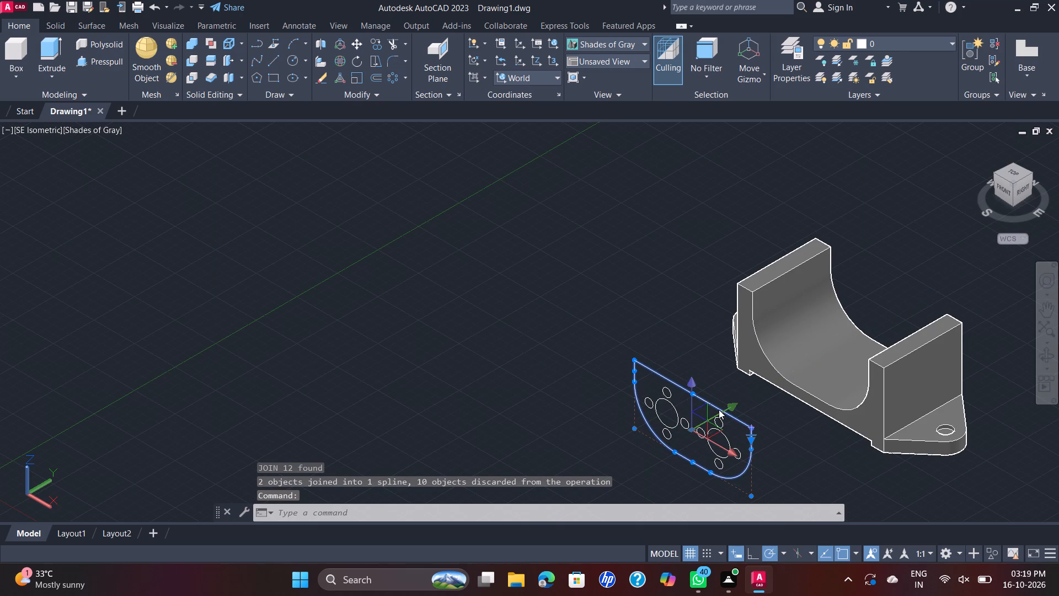
{"action": "key", "text": "Escape"}
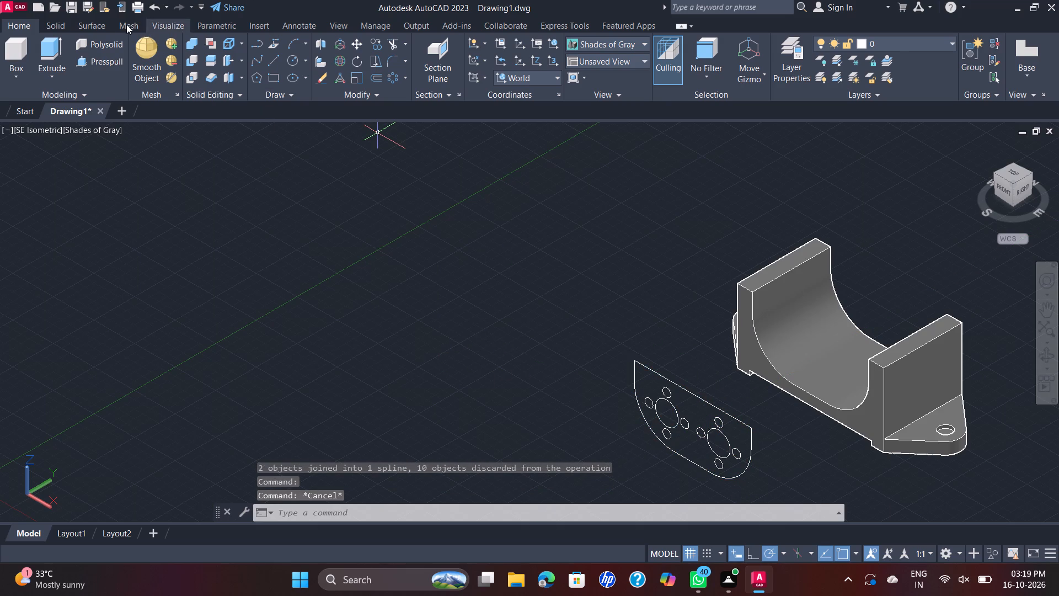
Presspull the closed U-shaped profile area around the hole circles to a height of 15 mm.
{"action": "left_click", "coordinate": [79, 57]}
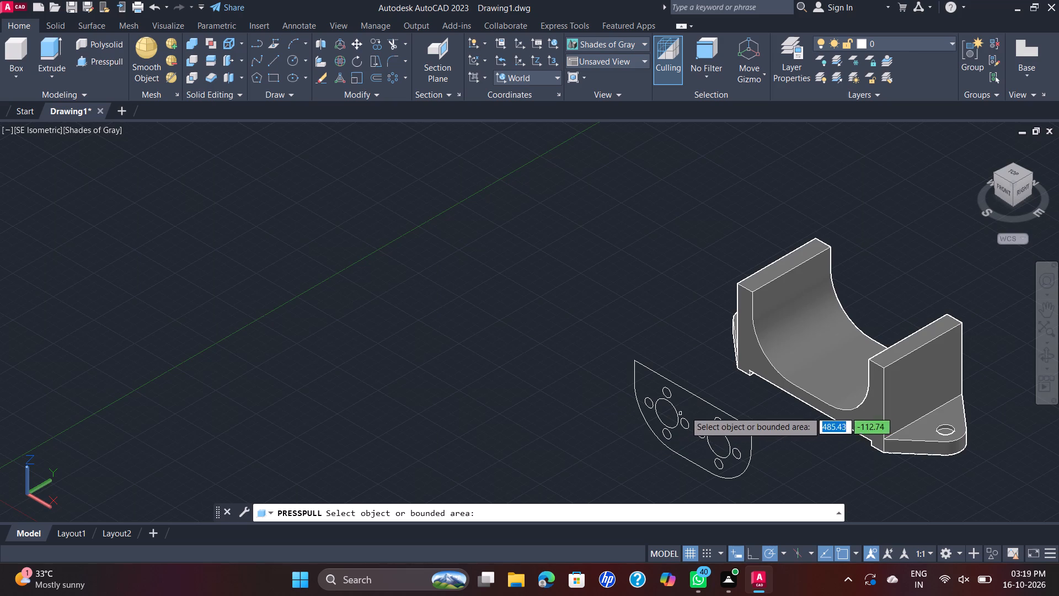
{"action": "left_click", "coordinate": [702, 400]}
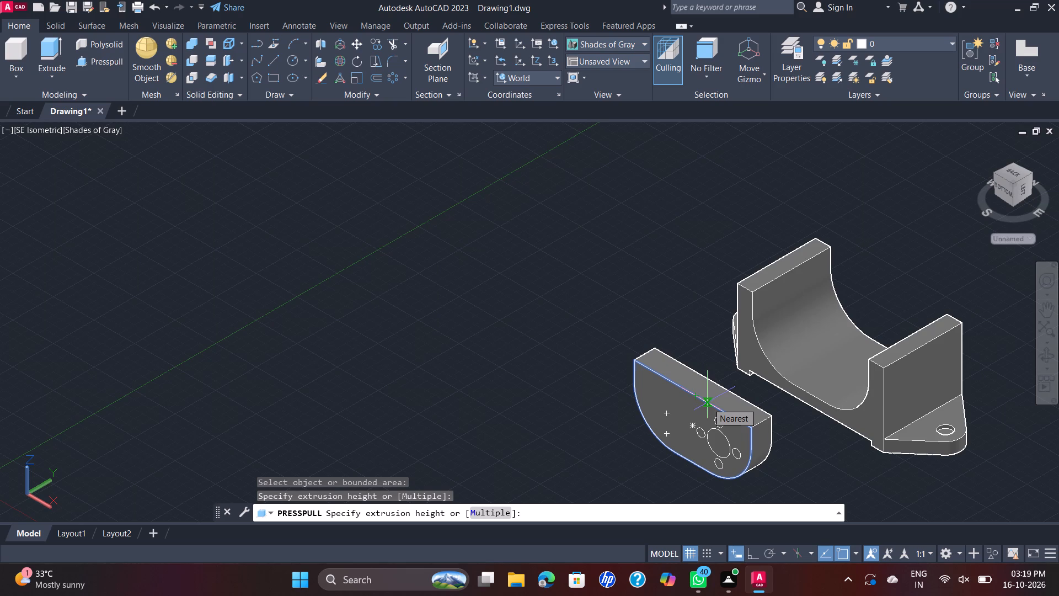
{"action": "type", "text": "15"}
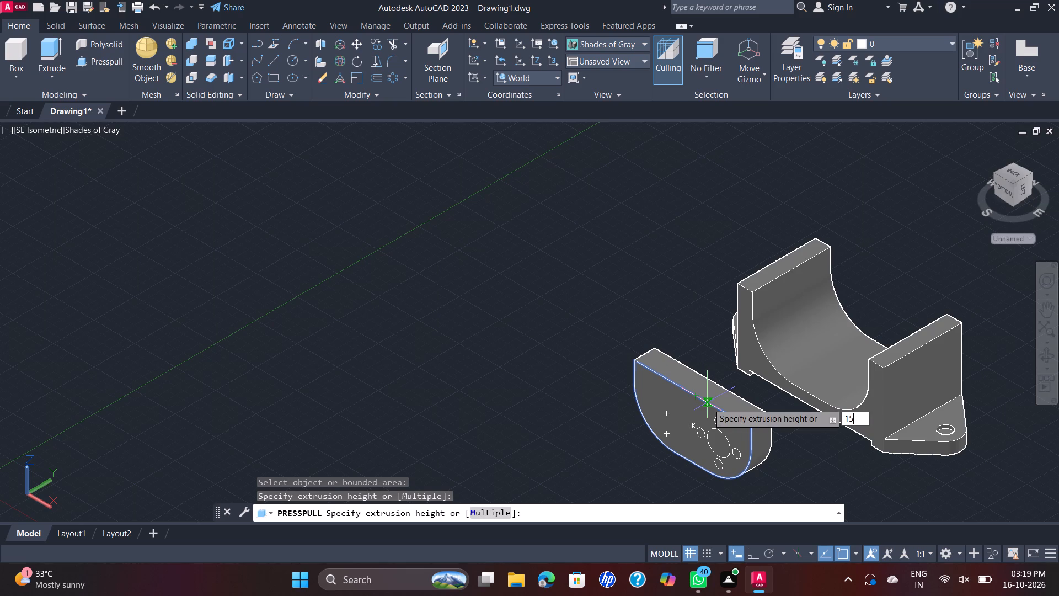
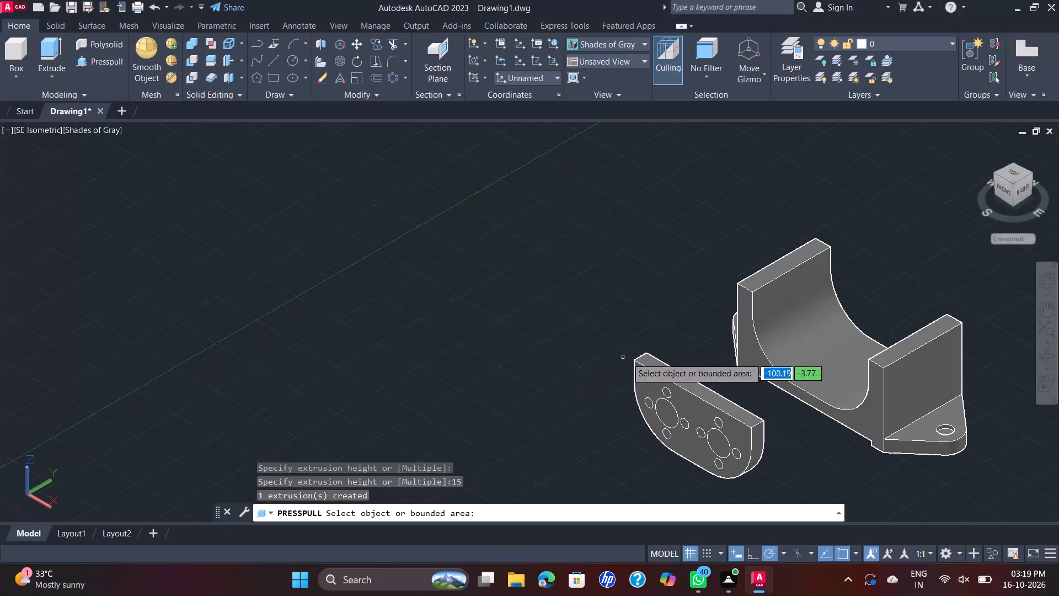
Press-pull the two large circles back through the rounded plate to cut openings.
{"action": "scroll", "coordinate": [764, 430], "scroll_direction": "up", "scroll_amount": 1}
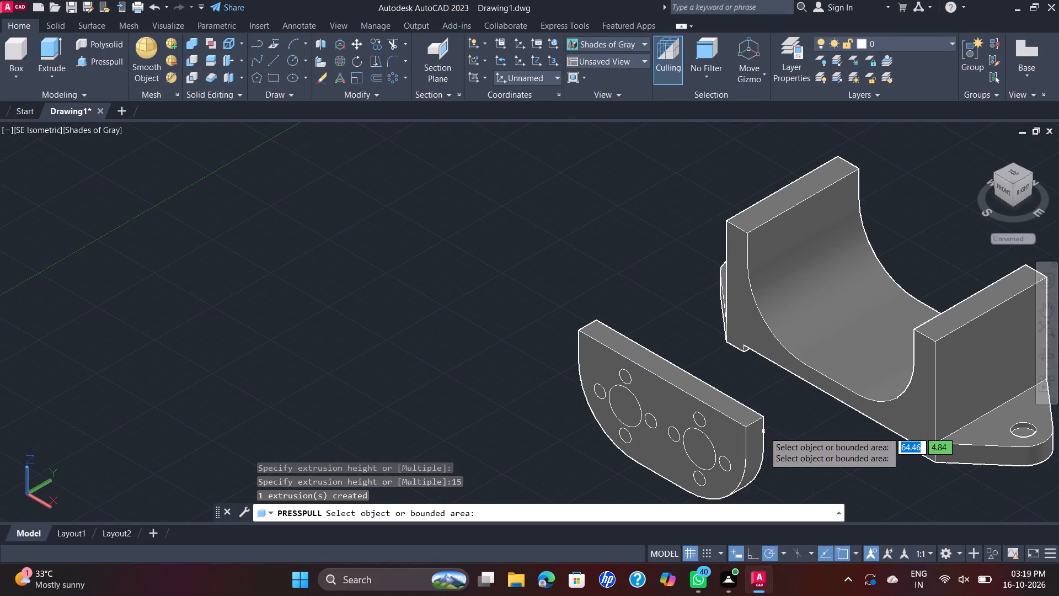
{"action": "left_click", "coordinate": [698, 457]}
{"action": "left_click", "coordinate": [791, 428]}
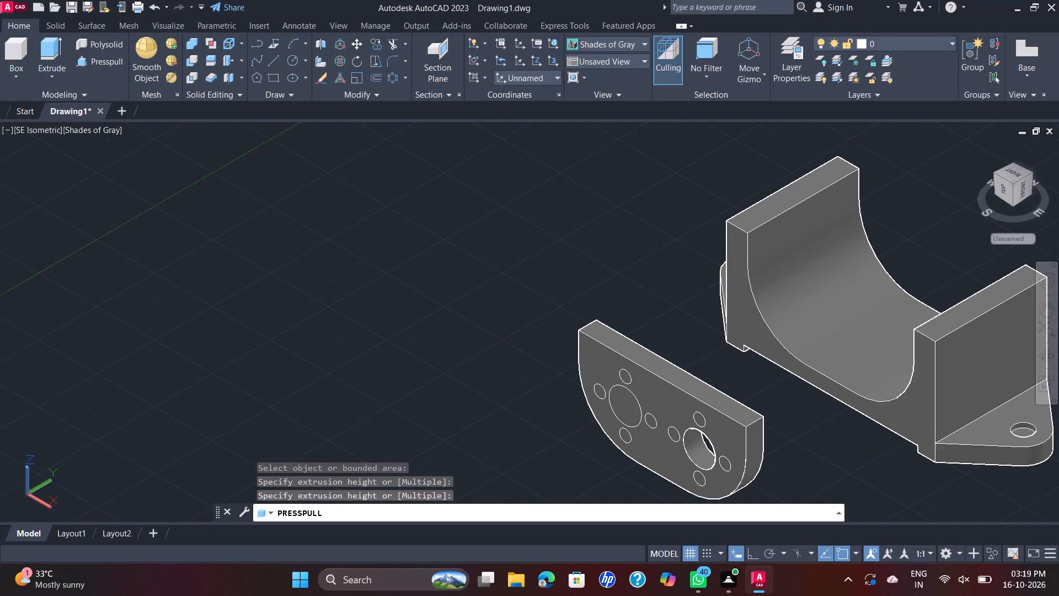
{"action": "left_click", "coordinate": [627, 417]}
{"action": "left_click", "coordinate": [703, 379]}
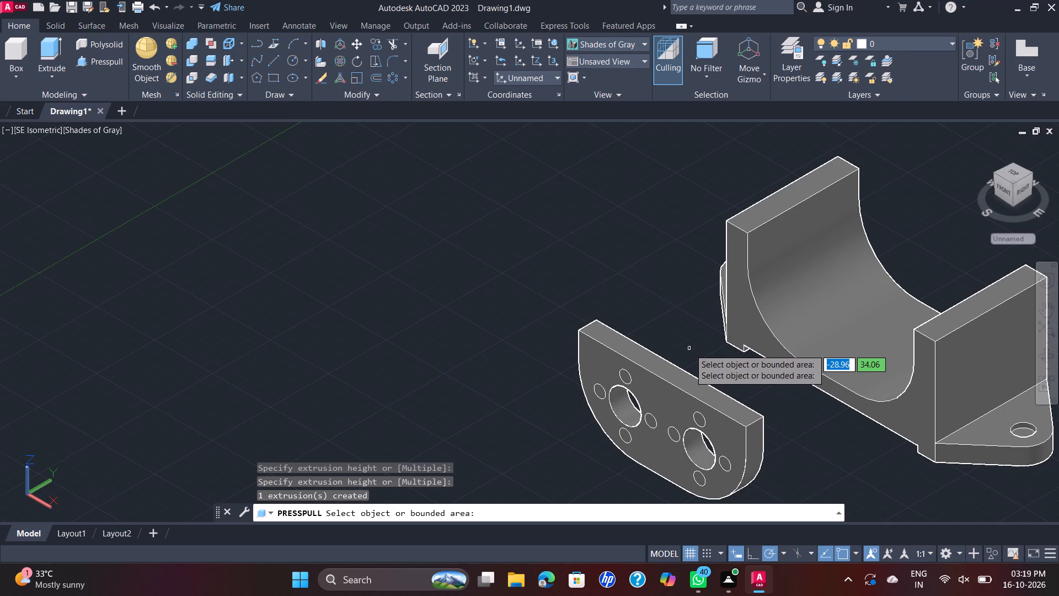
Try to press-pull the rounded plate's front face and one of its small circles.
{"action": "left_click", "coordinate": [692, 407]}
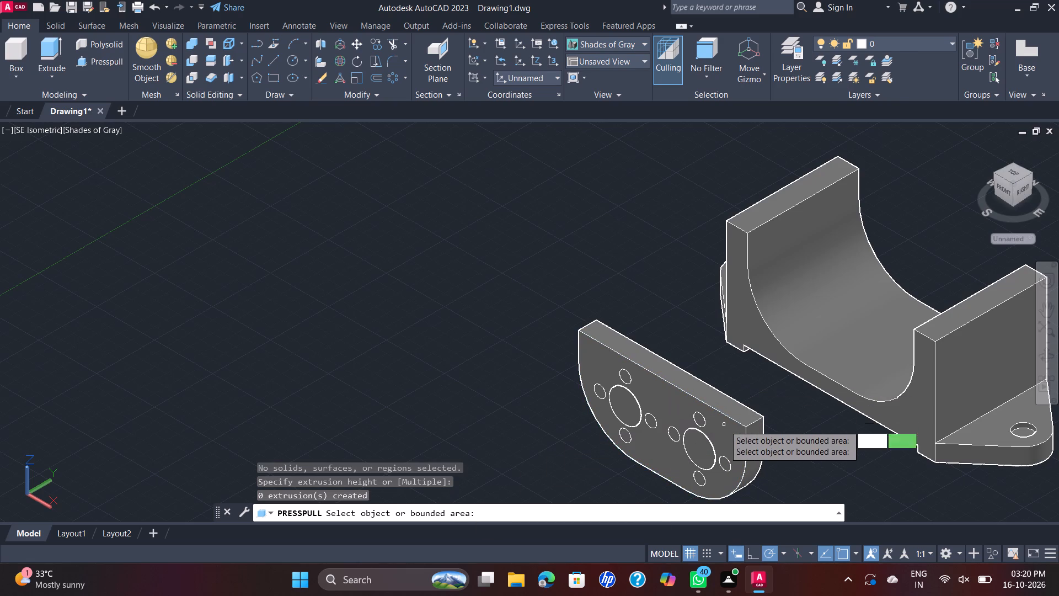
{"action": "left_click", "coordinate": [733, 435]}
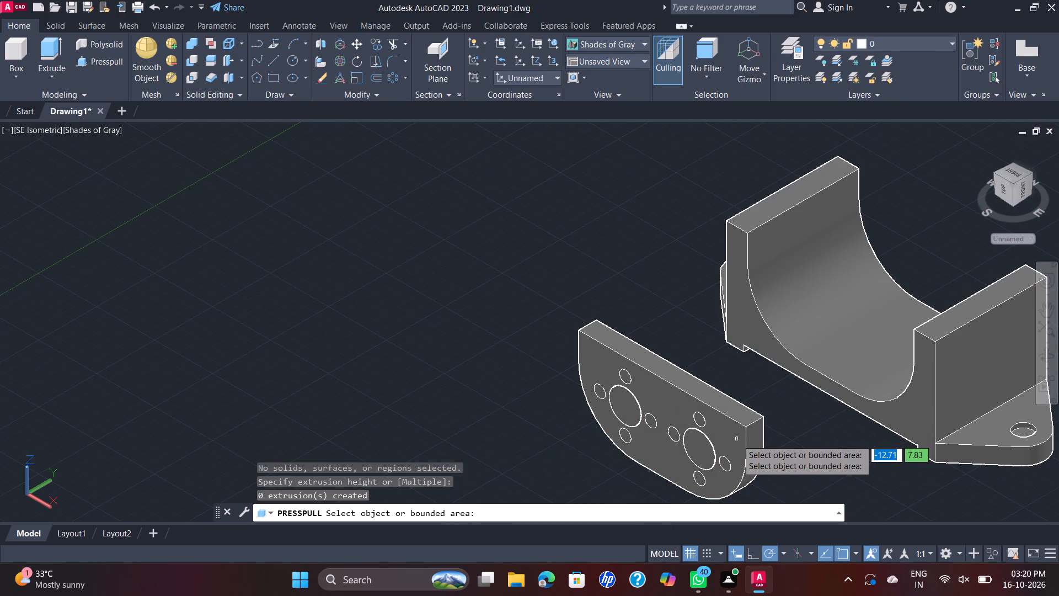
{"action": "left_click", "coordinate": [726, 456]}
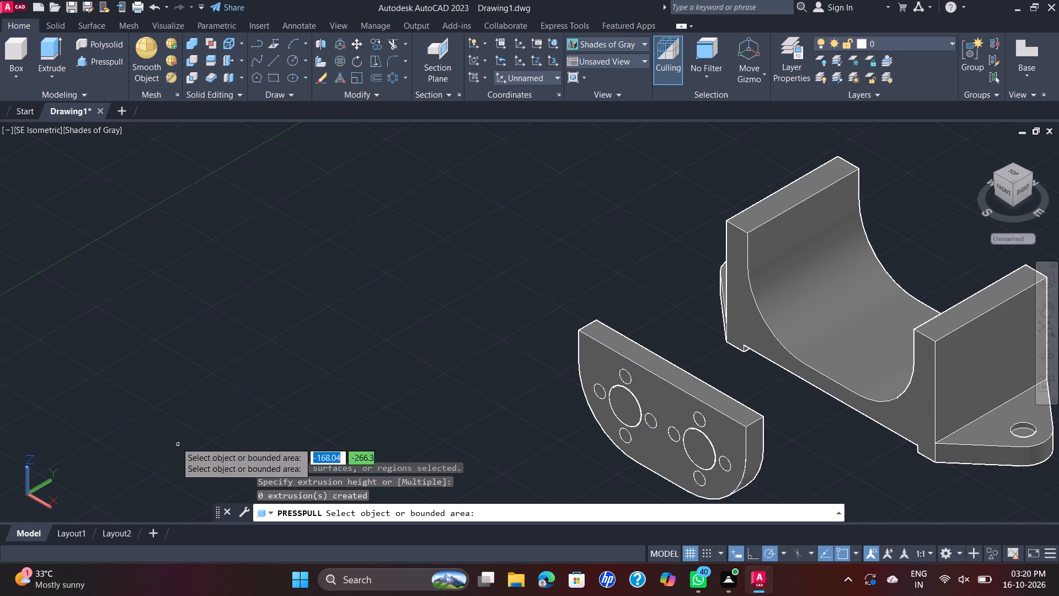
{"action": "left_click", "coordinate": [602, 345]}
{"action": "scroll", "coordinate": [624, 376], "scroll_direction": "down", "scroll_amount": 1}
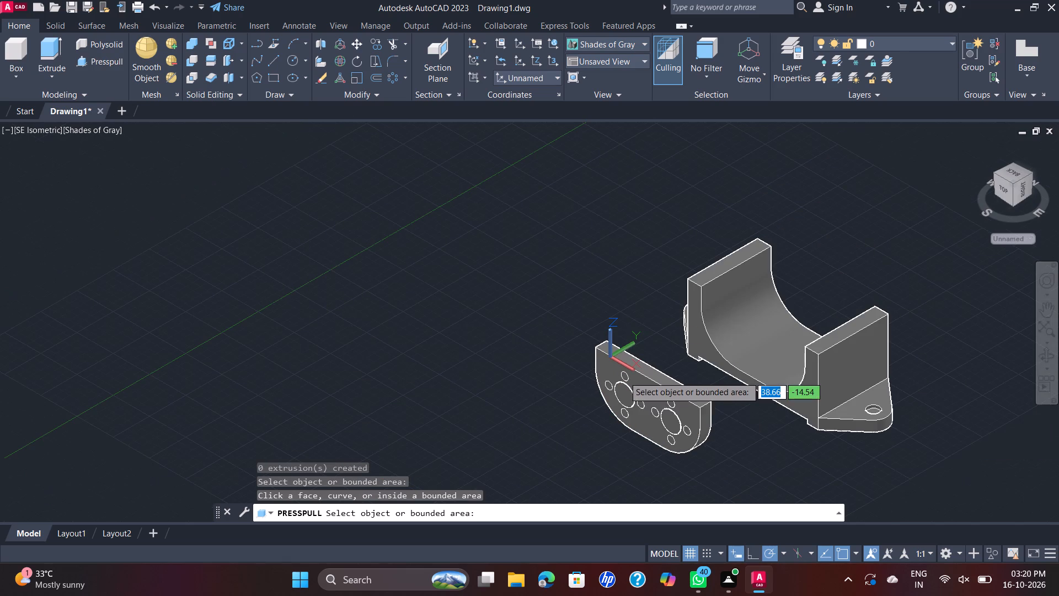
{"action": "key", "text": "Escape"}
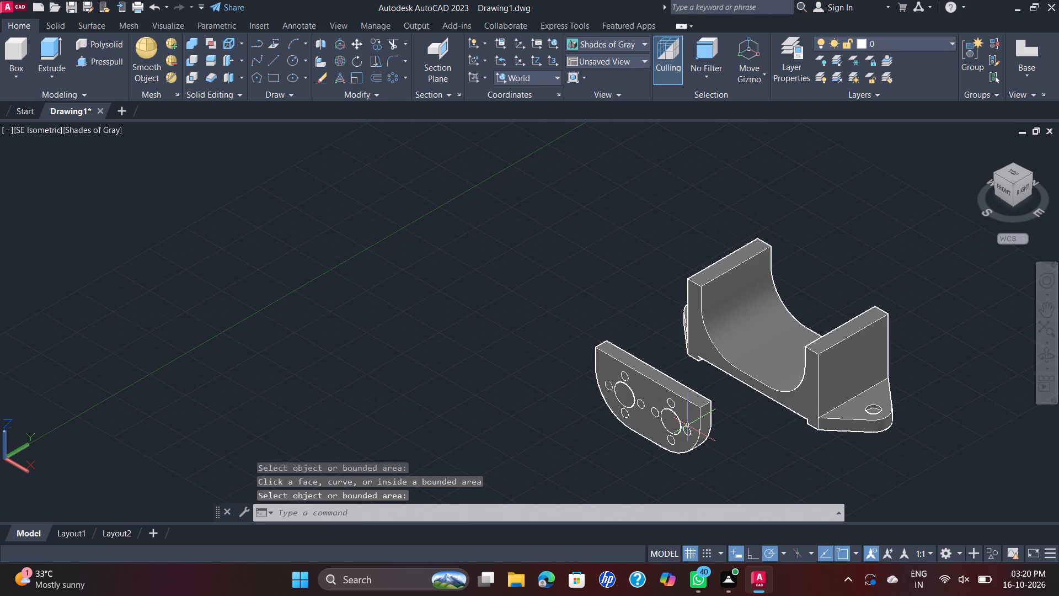
Undo the last Presspull operation on the rounded plate, including its 15-unit extrusion.
{"action": "key", "text": "ctrl+z"}
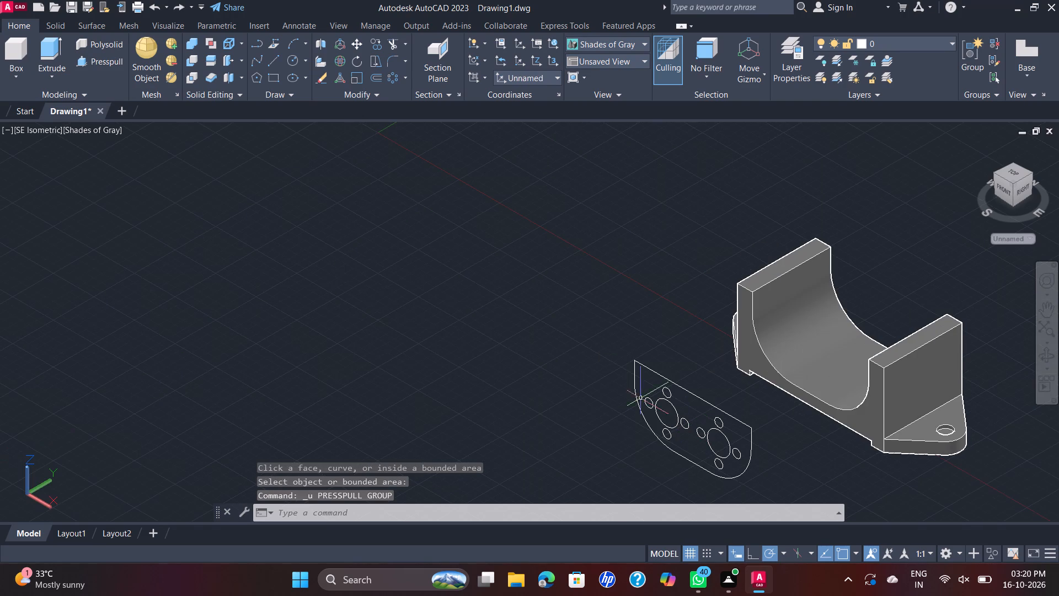
Press-pull the rounded plate profile with the circle pattern to a thickness of 18.
{"action": "middle_click_drag", "start_coordinate": [779, 430], "coordinate": [698, 375]}
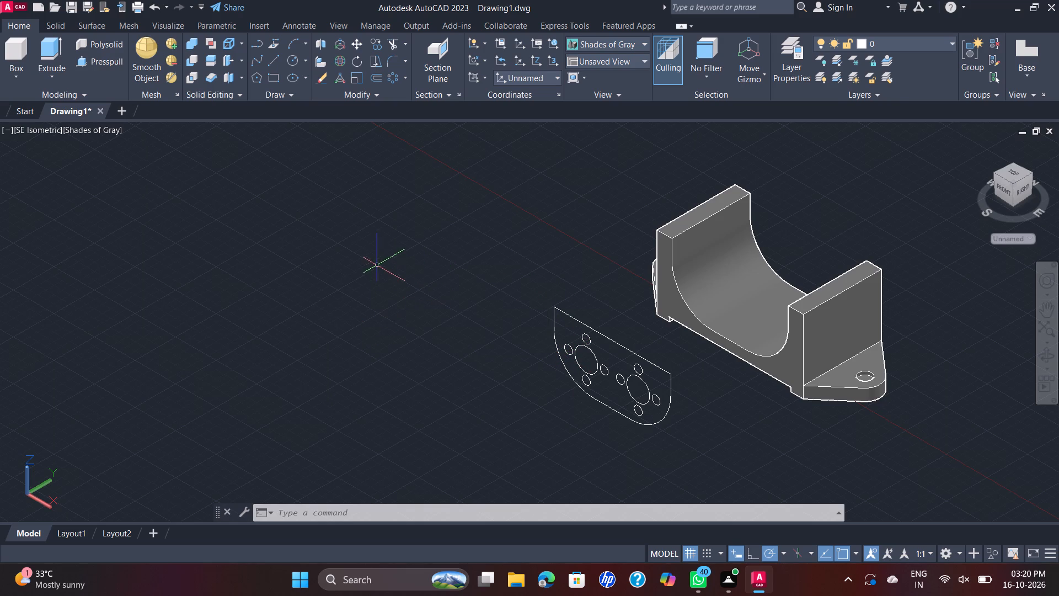
{"action": "left_click", "coordinate": [82, 65]}
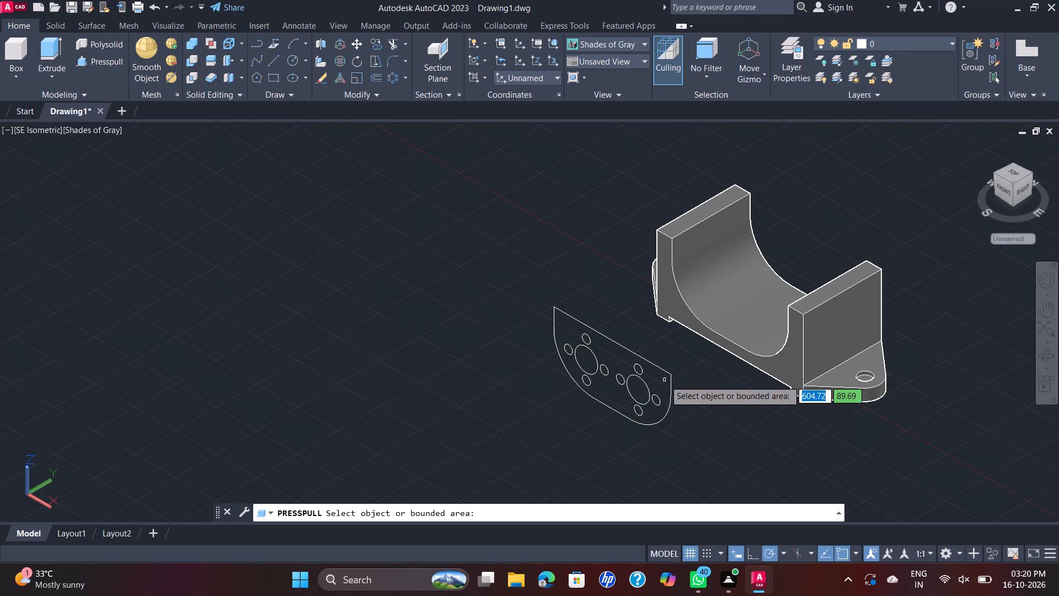
{"action": "left_click", "coordinate": [670, 376]}
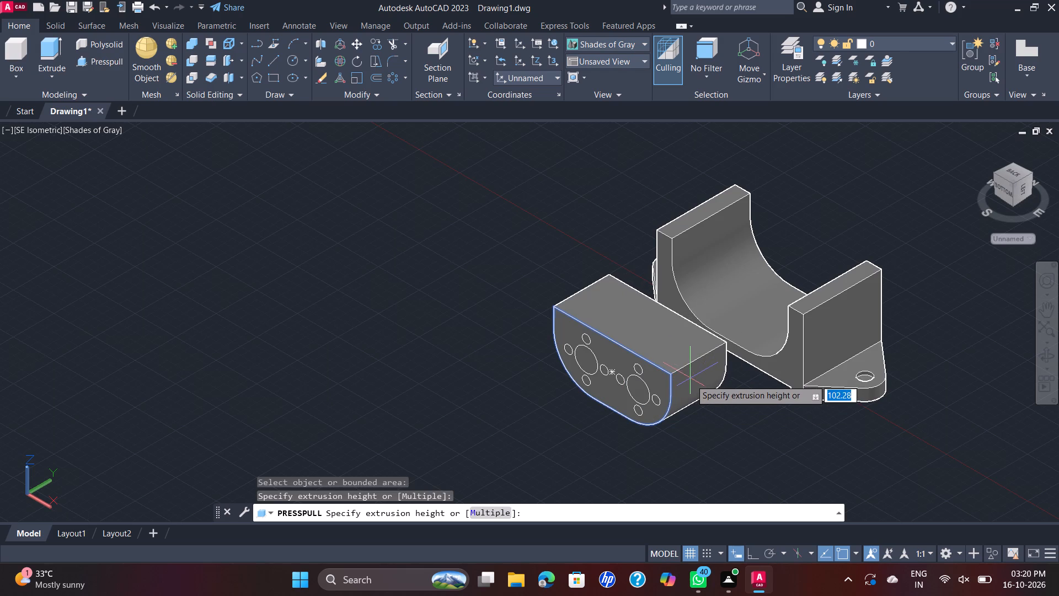
{"action": "type", "text": "18"}
{"action": "key", "text": "Return"}
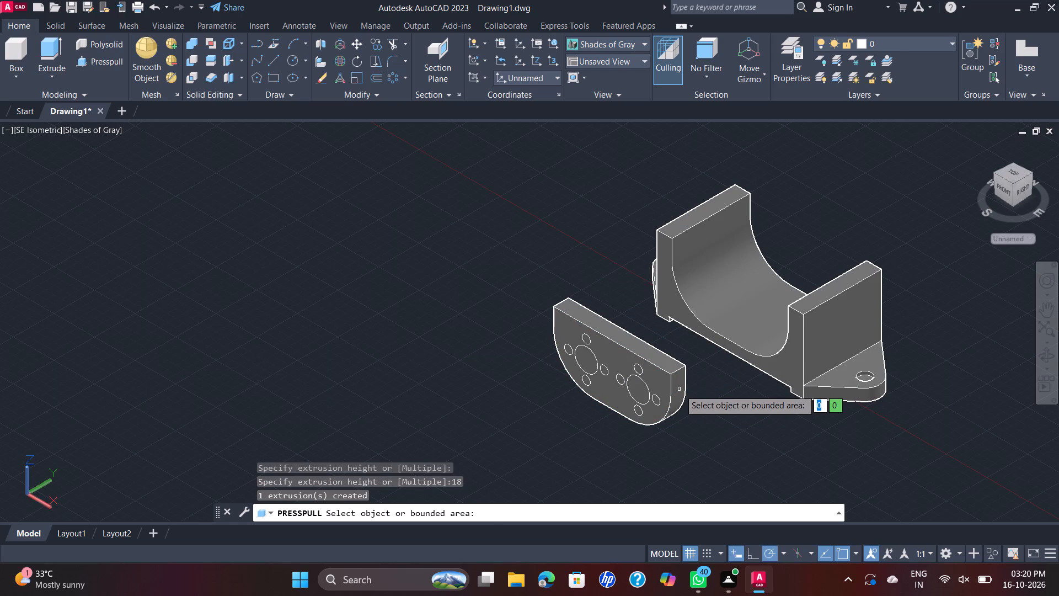
Press-pull the plate's left large circle back through its thickness, repeating the pull on the same circle.
{"action": "left_click", "coordinate": [590, 350]}
{"action": "left_click", "coordinate": [638, 326]}
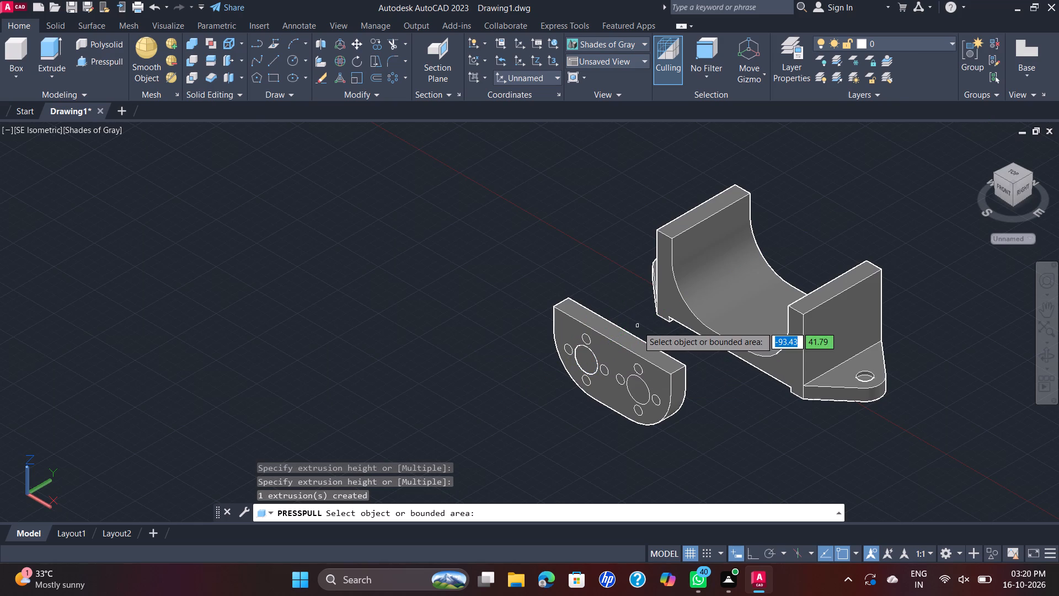
{"action": "left_click", "coordinate": [590, 362]}
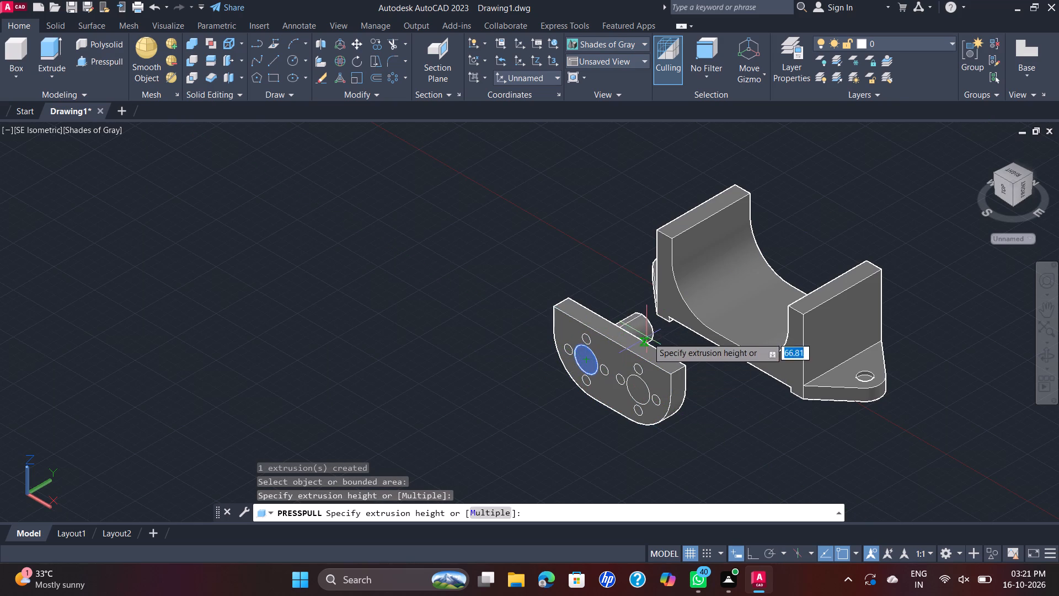
{"action": "left_click", "coordinate": [648, 337]}
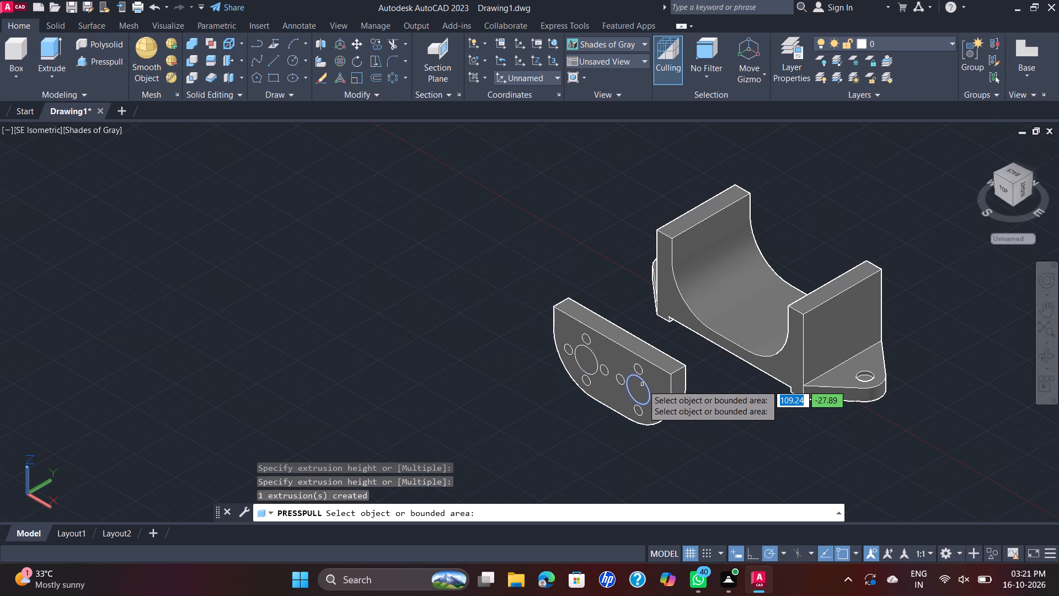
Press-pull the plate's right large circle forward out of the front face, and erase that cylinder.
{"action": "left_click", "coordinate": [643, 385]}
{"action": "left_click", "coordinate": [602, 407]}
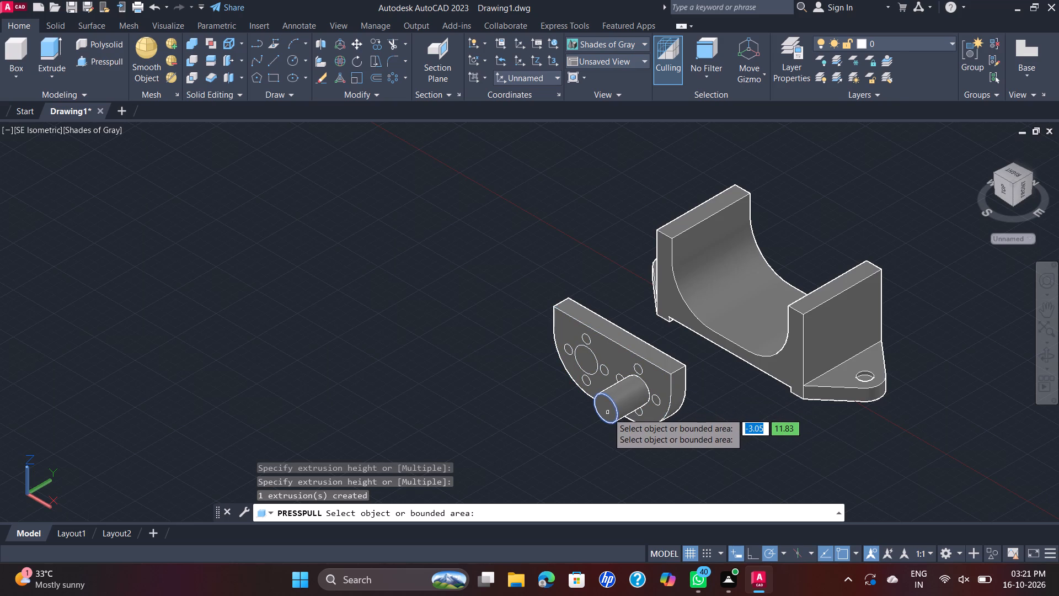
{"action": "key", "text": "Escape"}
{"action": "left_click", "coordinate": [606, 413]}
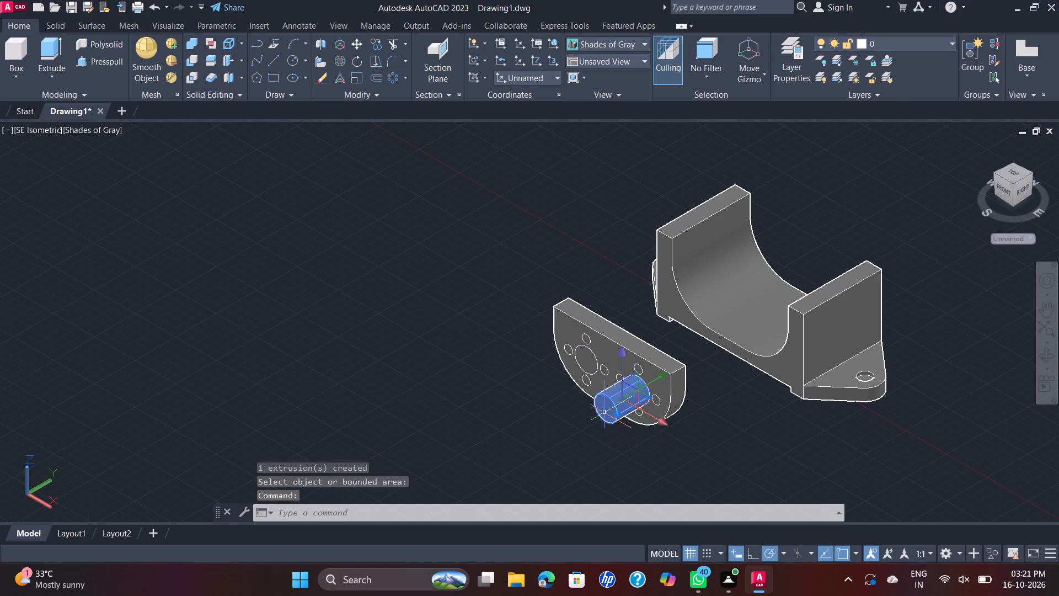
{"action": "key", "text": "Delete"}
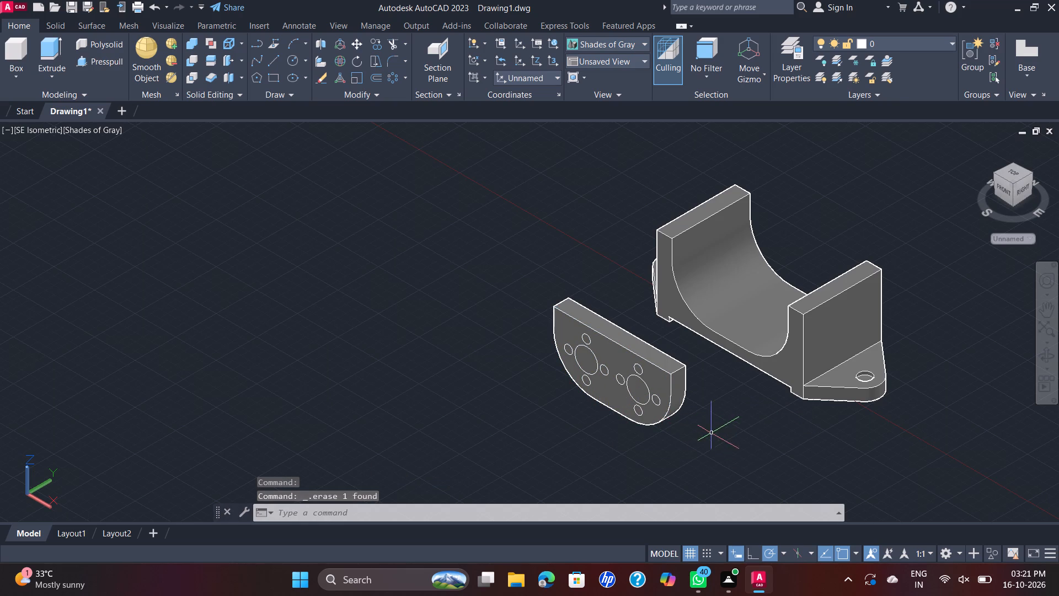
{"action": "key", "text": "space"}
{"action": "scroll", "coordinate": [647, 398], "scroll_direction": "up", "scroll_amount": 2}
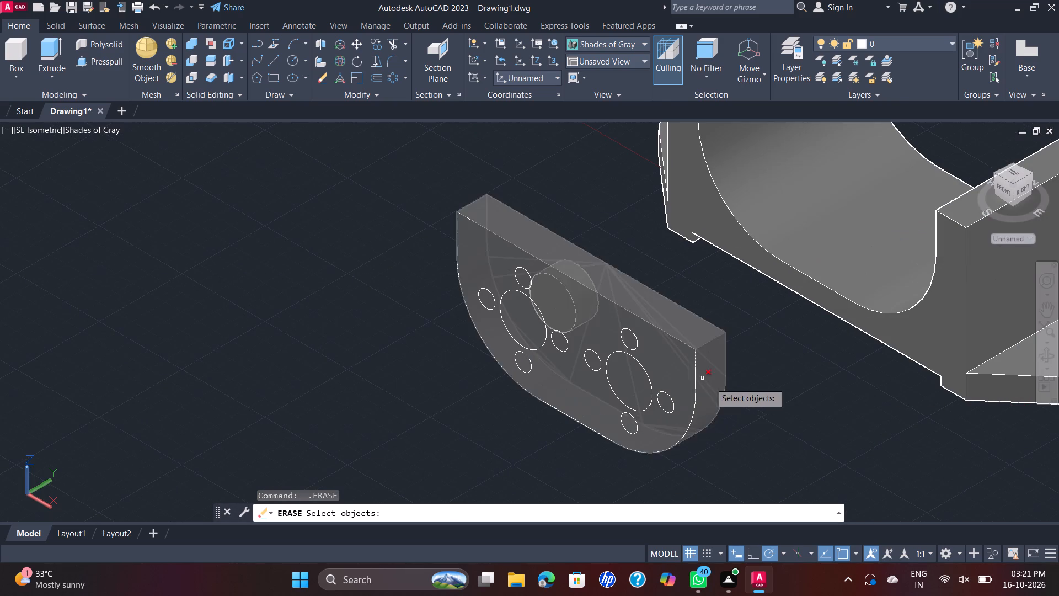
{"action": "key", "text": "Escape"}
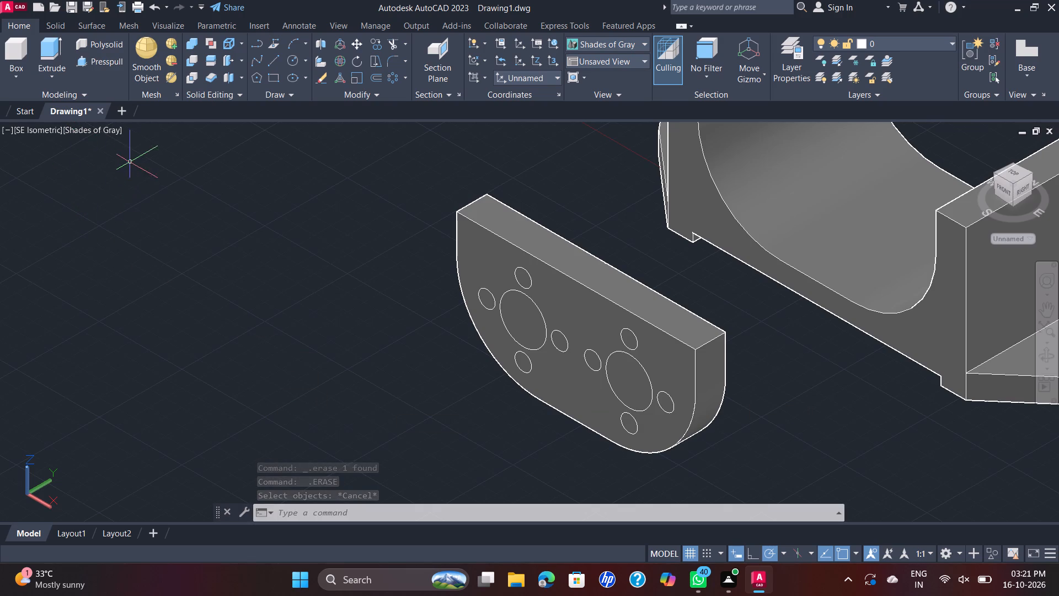
Press-pull the four small circles around the plate's left large circle back through the plate.
{"action": "left_click", "coordinate": [104, 57]}
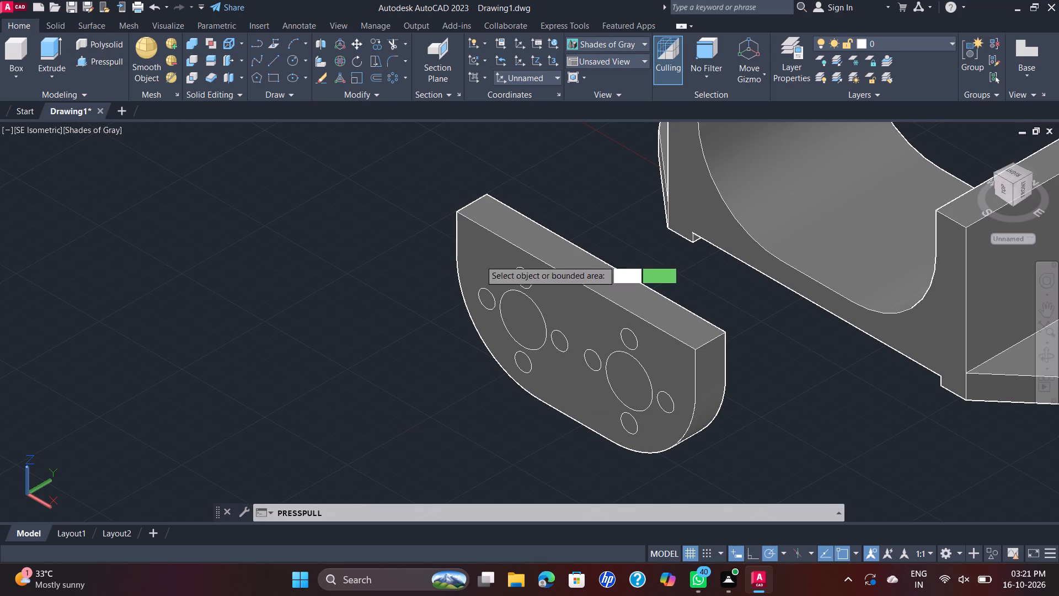
{"action": "left_click", "coordinate": [483, 306]}
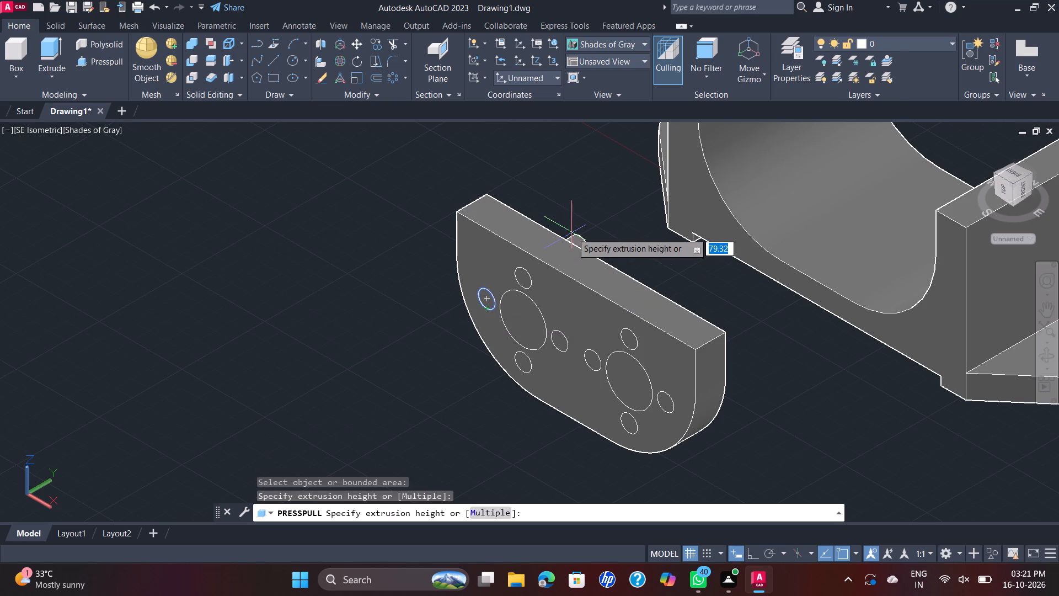
{"action": "left_click", "coordinate": [572, 233]}
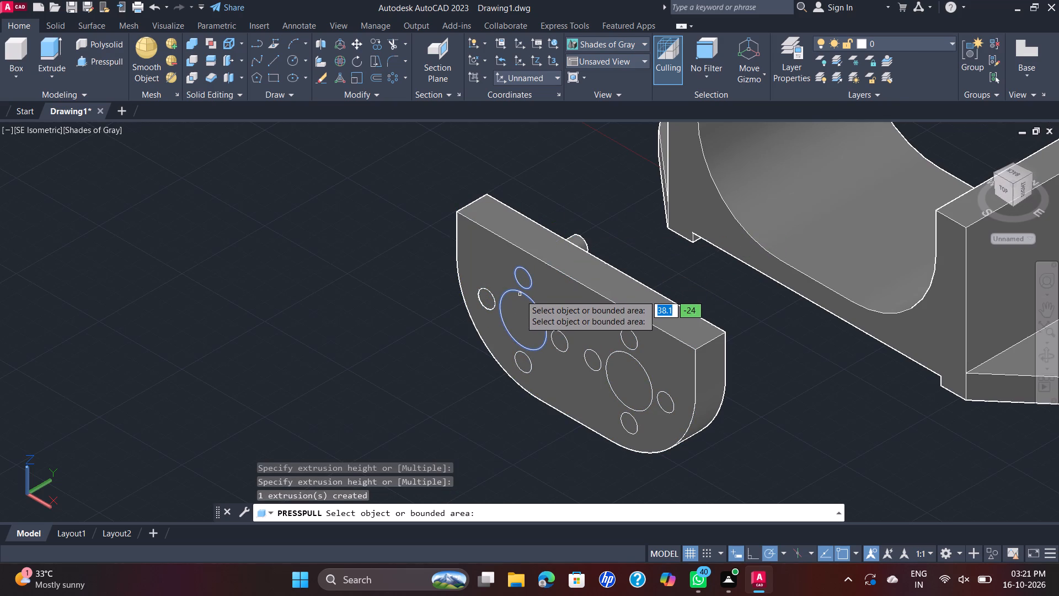
{"action": "left_click", "coordinate": [522, 365]}
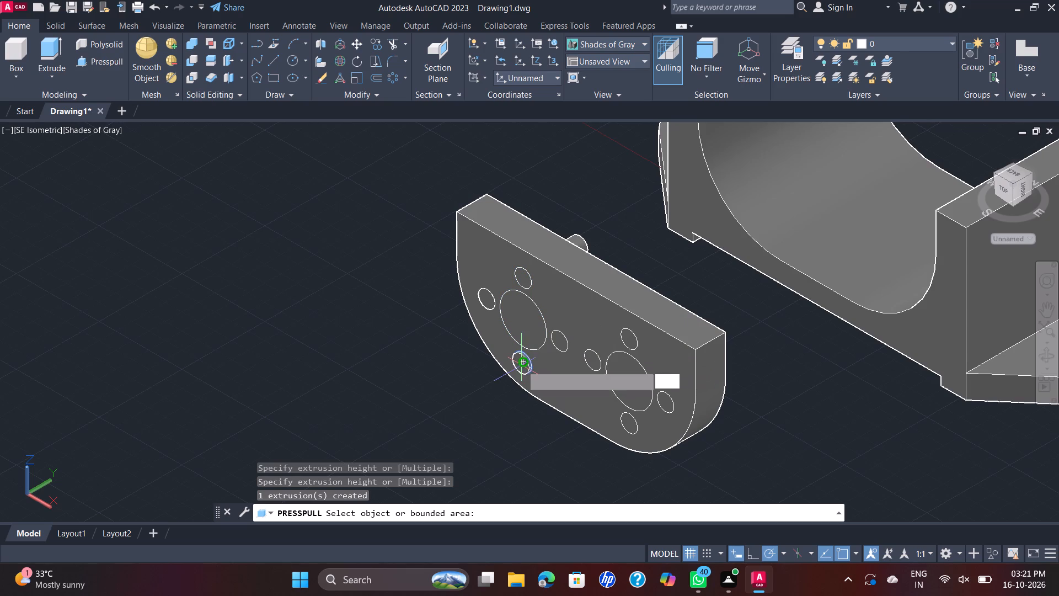
{"action": "left_click", "coordinate": [673, 279]}
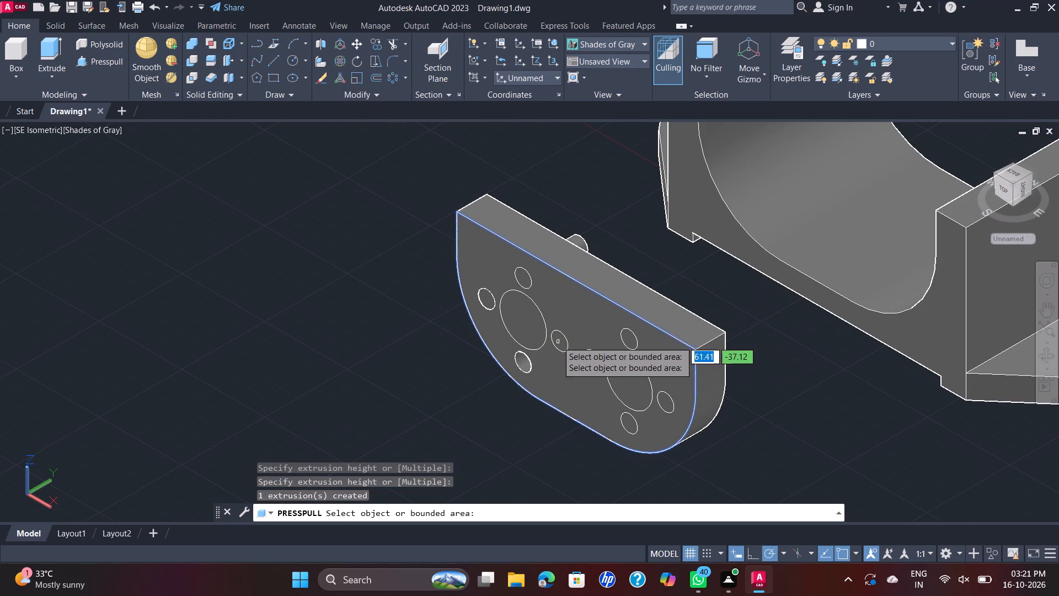
{"action": "left_click", "coordinate": [558, 343]}
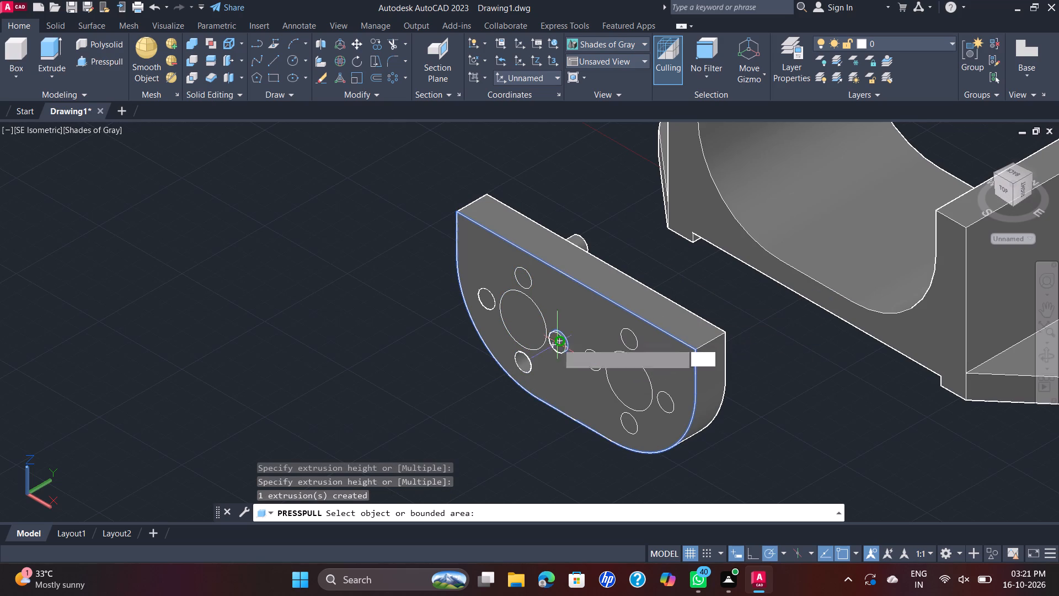
{"action": "left_click", "coordinate": [663, 281]}
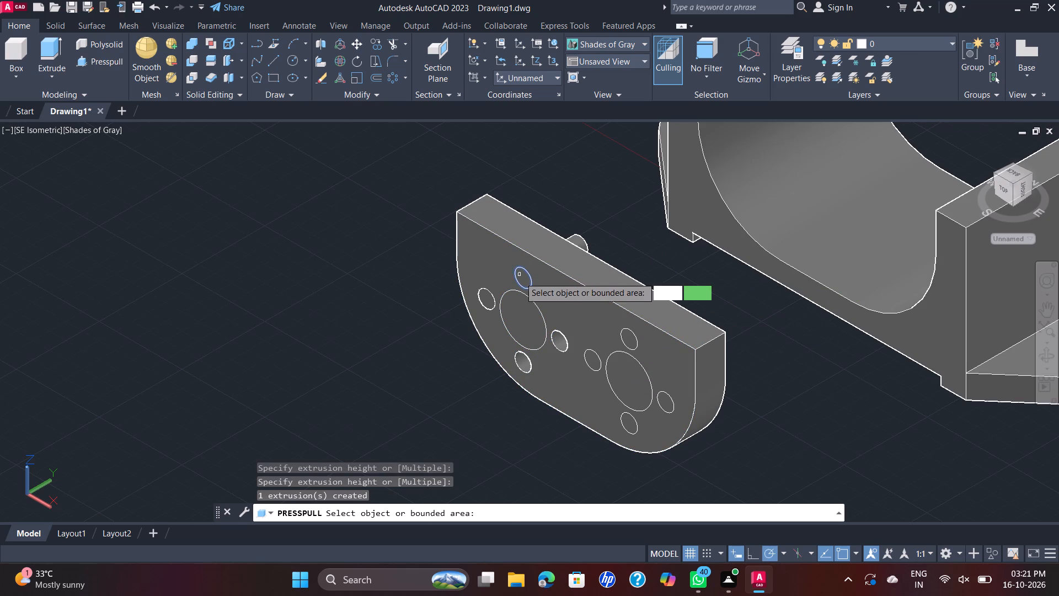
{"action": "left_click", "coordinate": [518, 281]}
{"action": "left_click", "coordinate": [609, 258]}
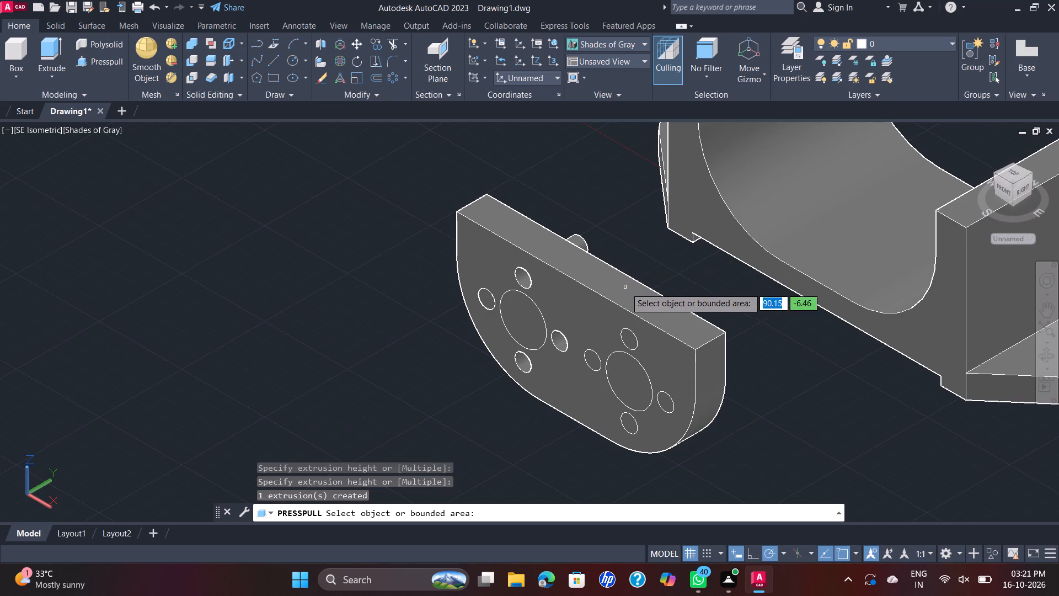
Press-pull the four small circles around the plate's right large circle back through the plate.
{"action": "left_click", "coordinate": [597, 362]}
{"action": "left_click", "coordinate": [694, 295]}
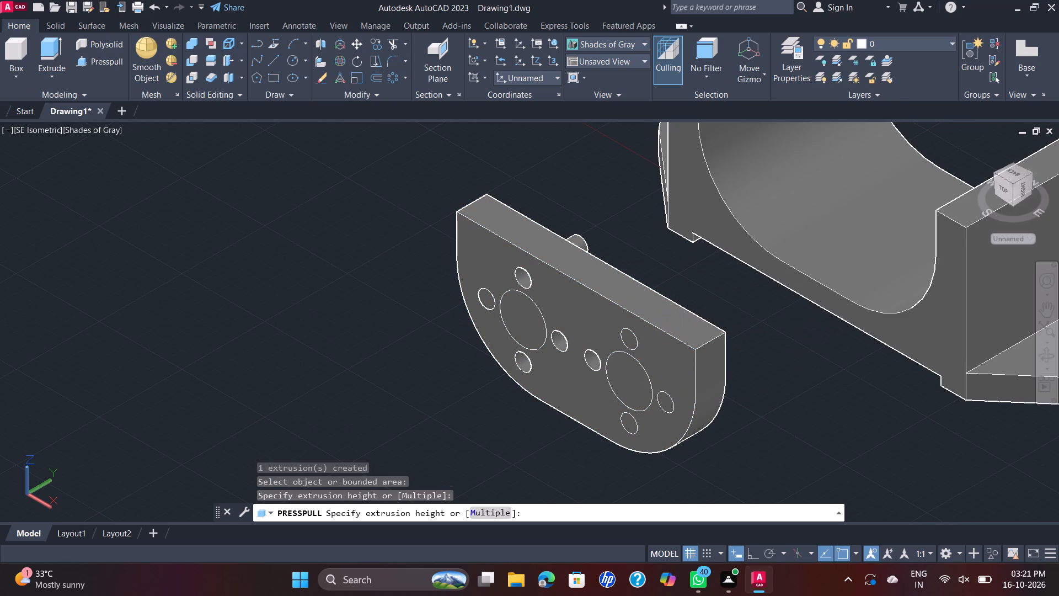
{"action": "left_click", "coordinate": [670, 397]}
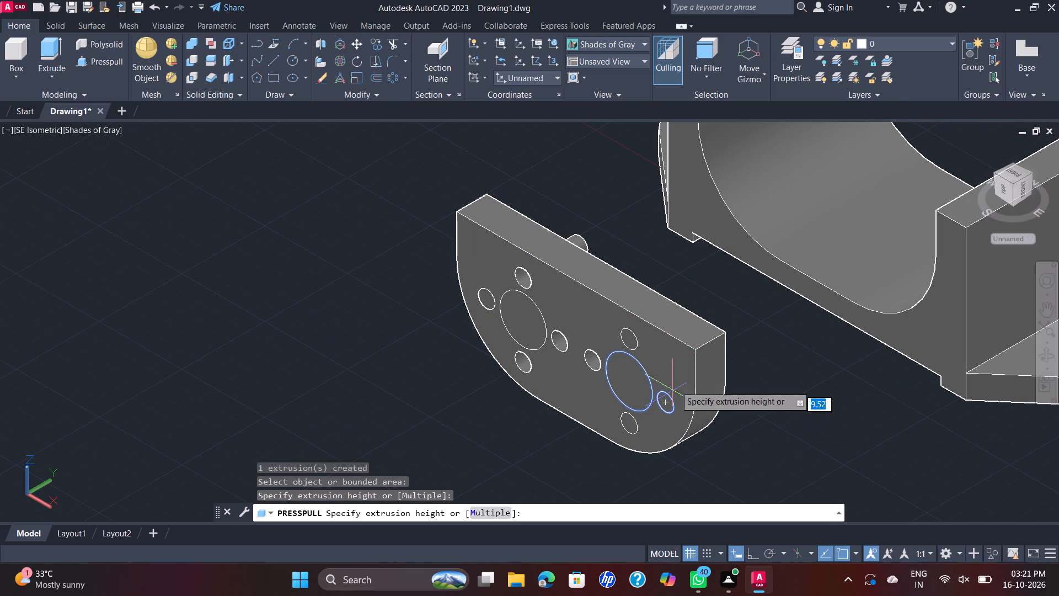
{"action": "left_click", "coordinate": [737, 330]}
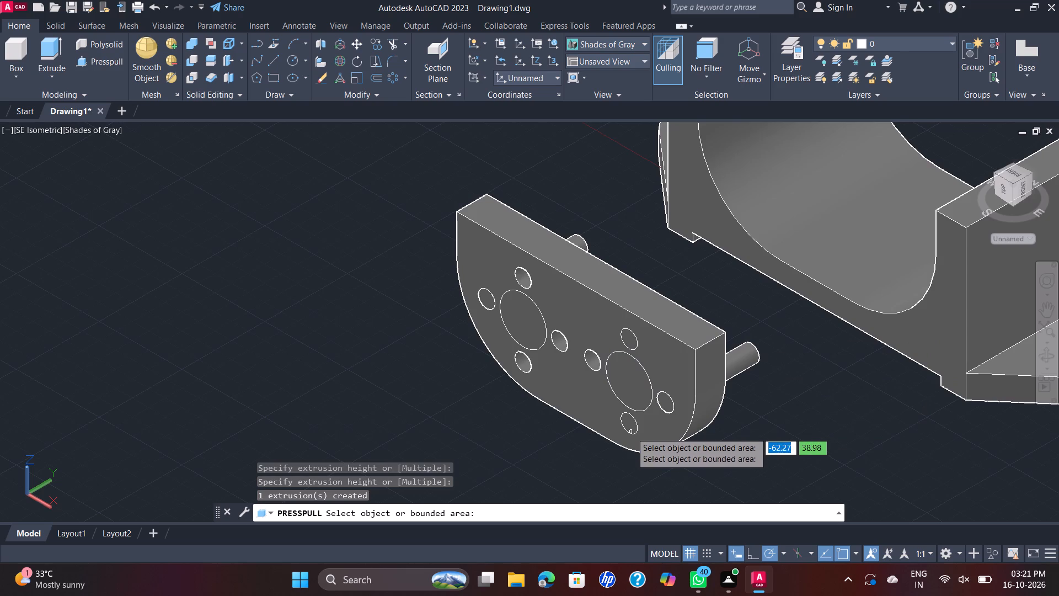
{"action": "left_click", "coordinate": [631, 432]}
{"action": "left_click", "coordinate": [762, 402]}
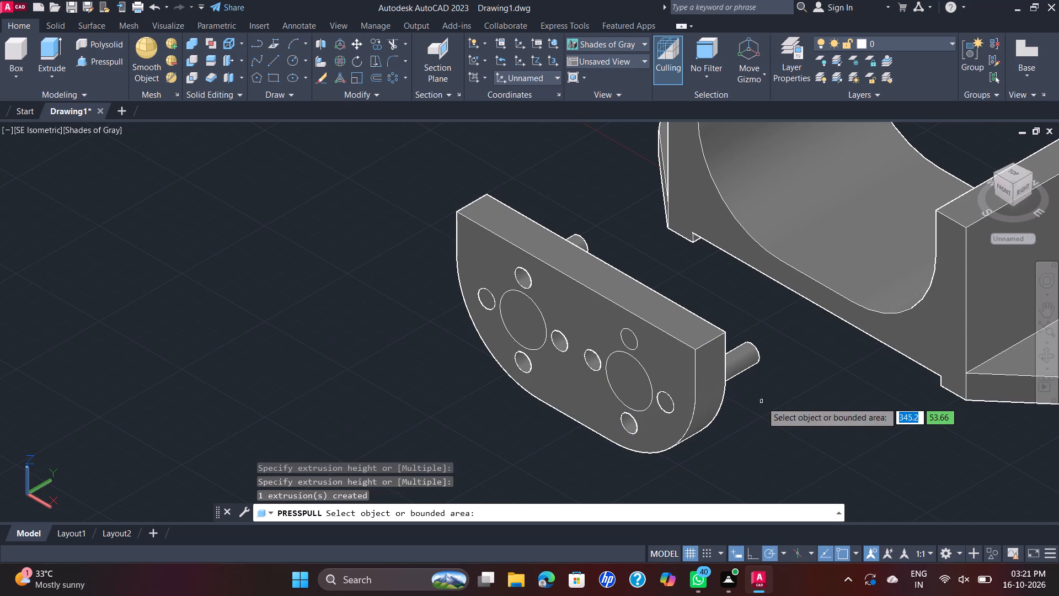
{"action": "left_click", "coordinate": [628, 338]}
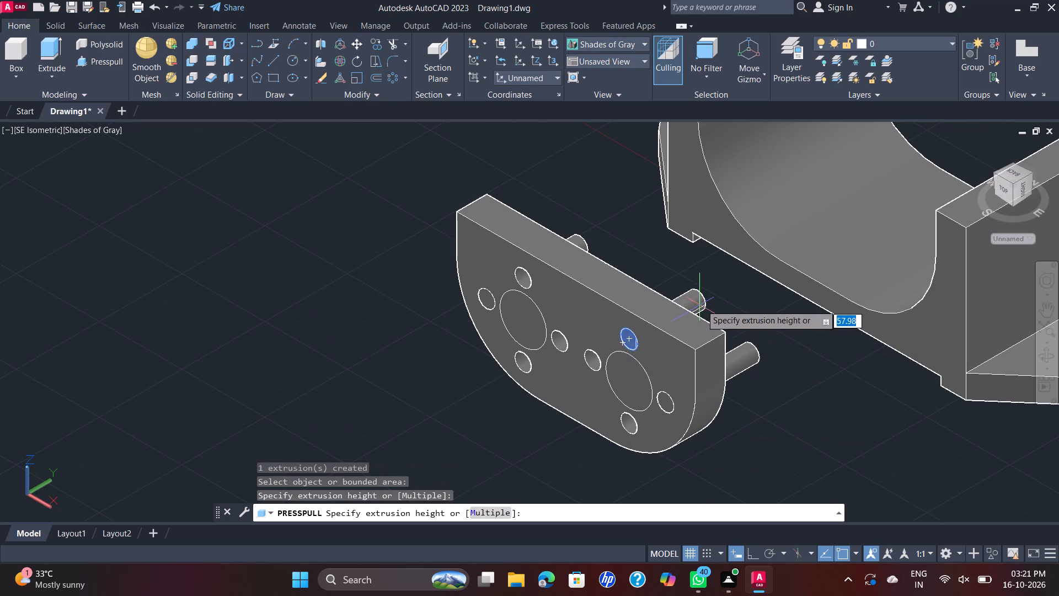
{"action": "left_click", "coordinate": [704, 303]}
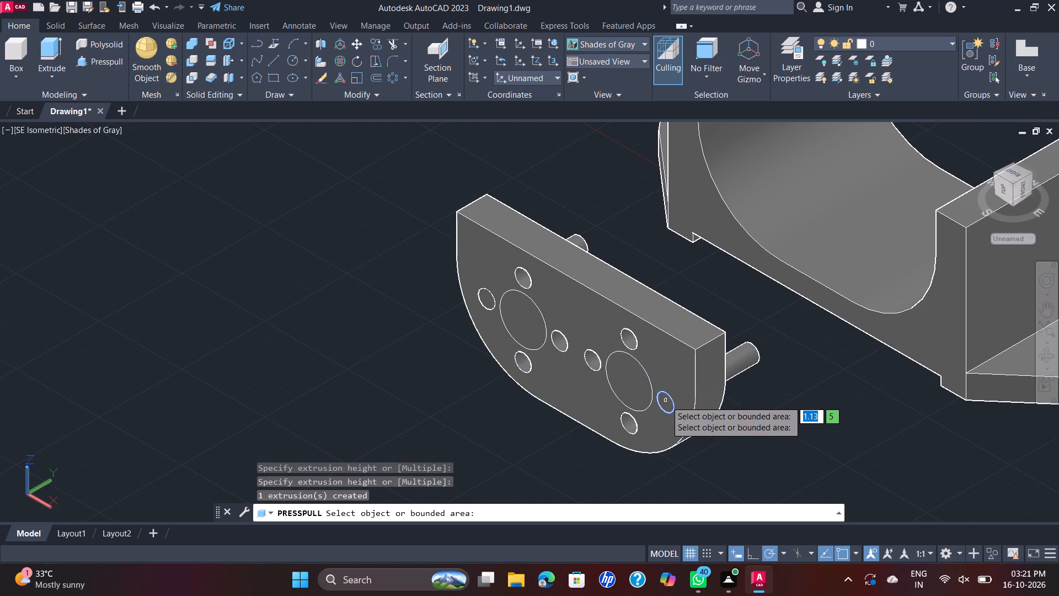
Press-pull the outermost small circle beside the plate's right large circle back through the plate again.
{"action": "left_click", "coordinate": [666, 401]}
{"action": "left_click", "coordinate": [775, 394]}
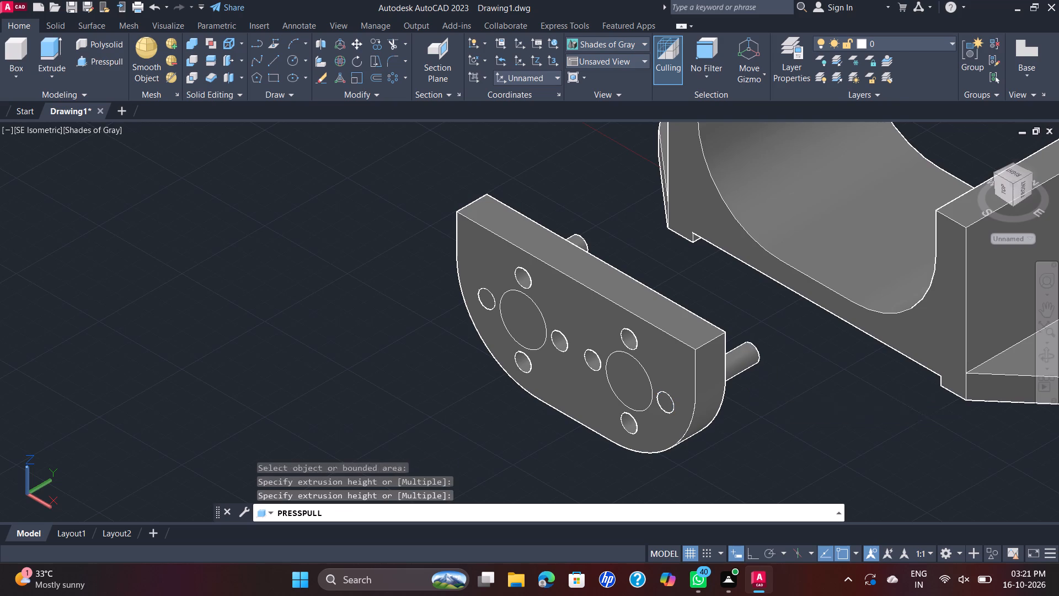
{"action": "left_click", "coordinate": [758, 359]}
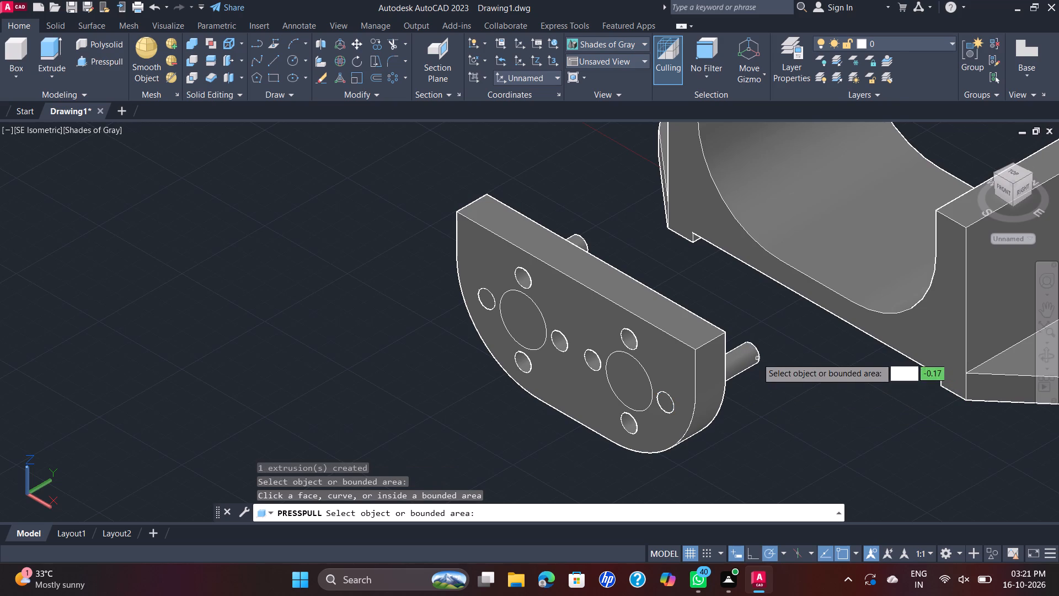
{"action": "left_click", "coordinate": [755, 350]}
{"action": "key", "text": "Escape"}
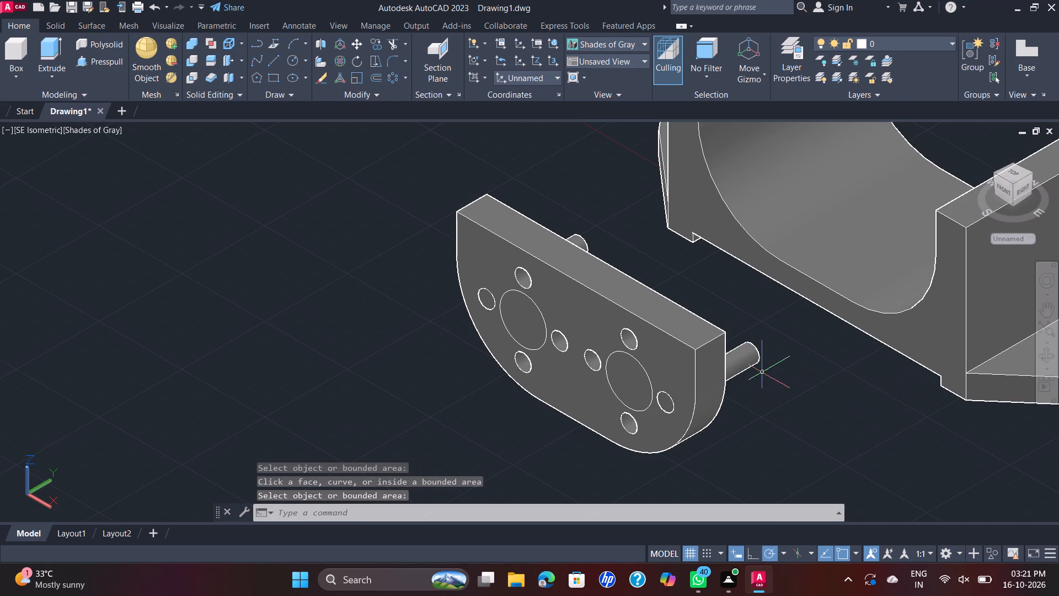
Erase the two thin cylinders protruding behind the plate from its outermost small circles.
{"action": "left_click", "coordinate": [753, 361]}
{"action": "key", "text": "Home"}
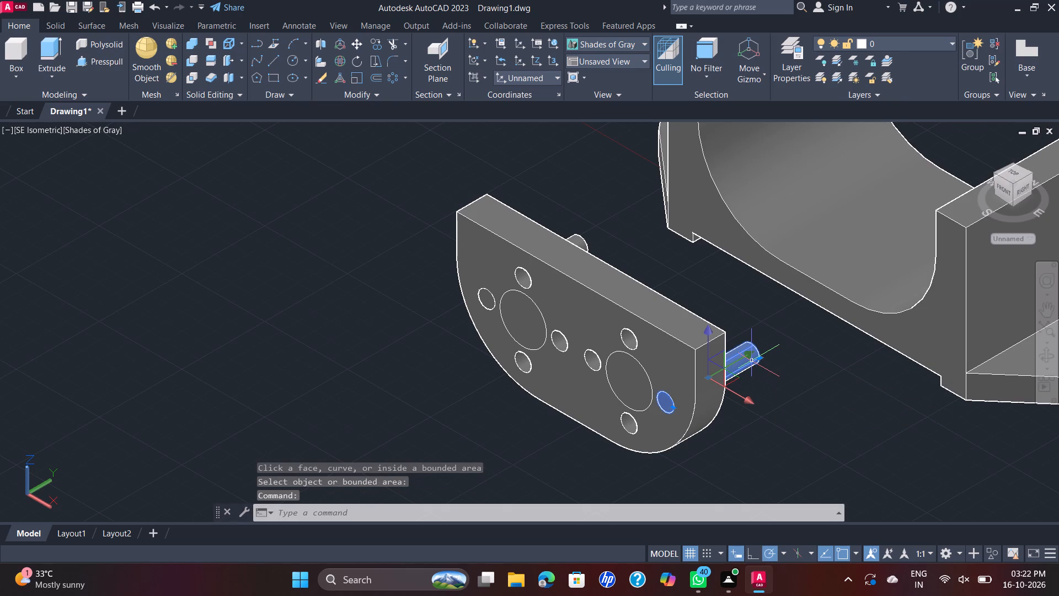
{"action": "key", "text": "Delete"}
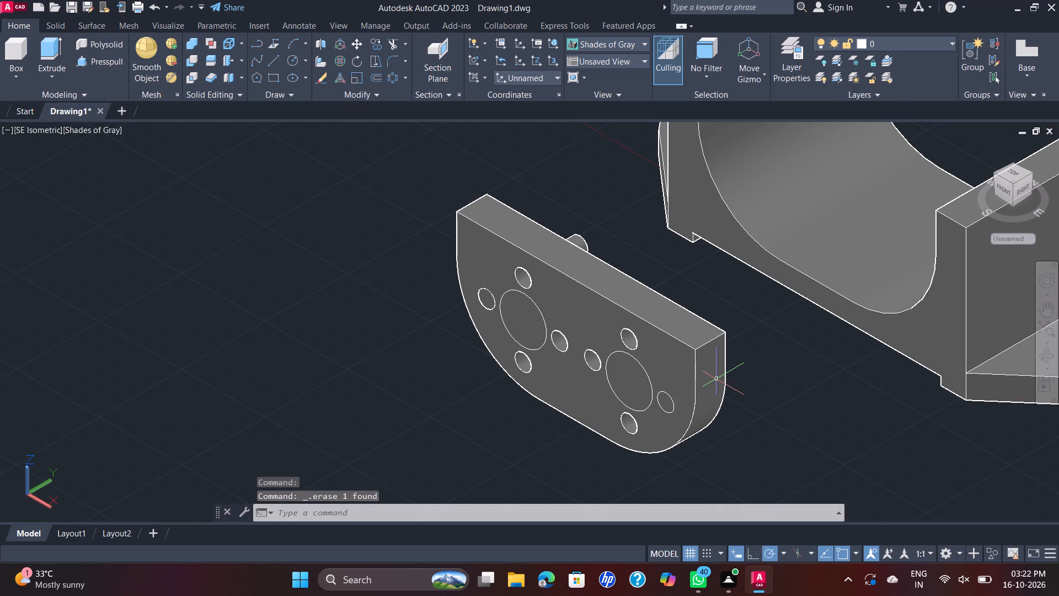
{"action": "left_click", "coordinate": [581, 240]}
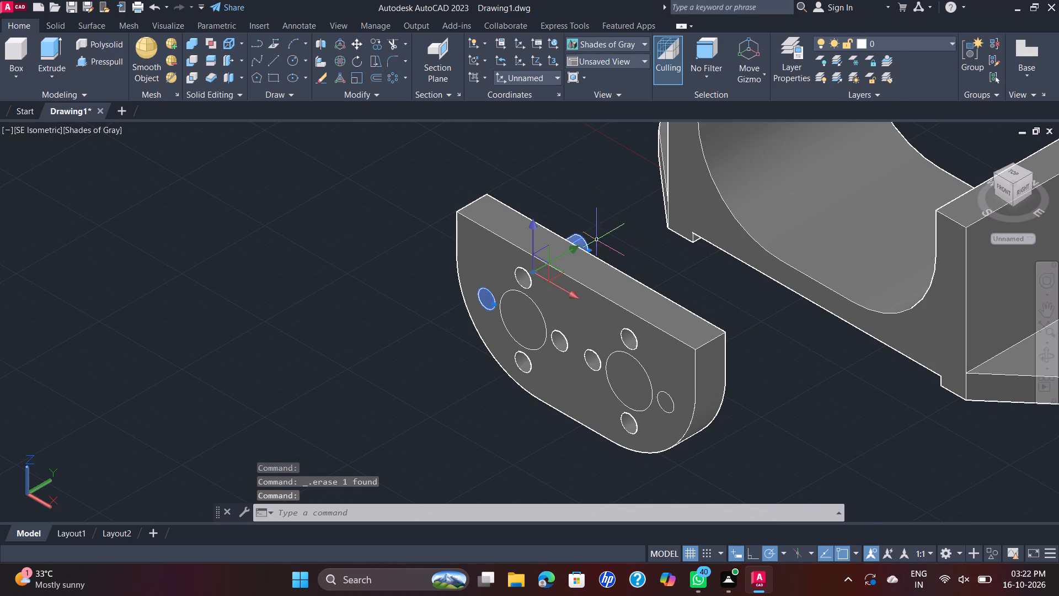
{"action": "key", "text": "Delete"}
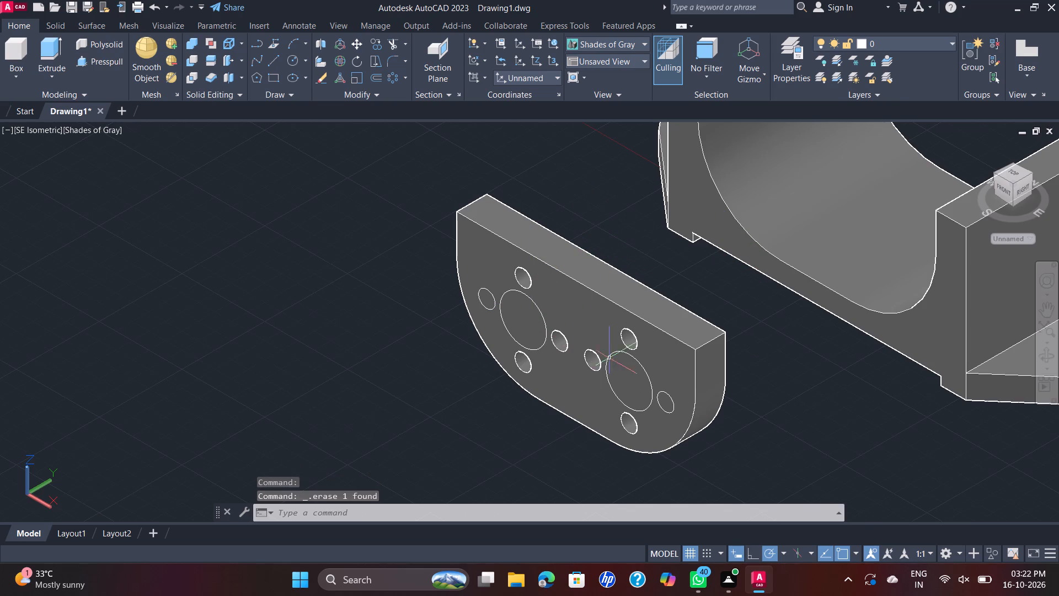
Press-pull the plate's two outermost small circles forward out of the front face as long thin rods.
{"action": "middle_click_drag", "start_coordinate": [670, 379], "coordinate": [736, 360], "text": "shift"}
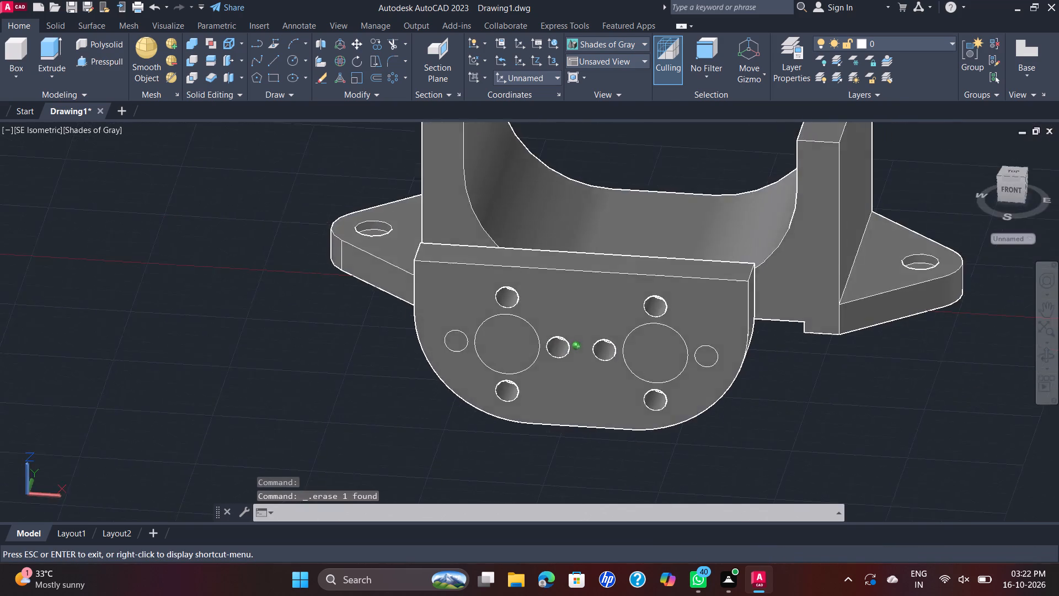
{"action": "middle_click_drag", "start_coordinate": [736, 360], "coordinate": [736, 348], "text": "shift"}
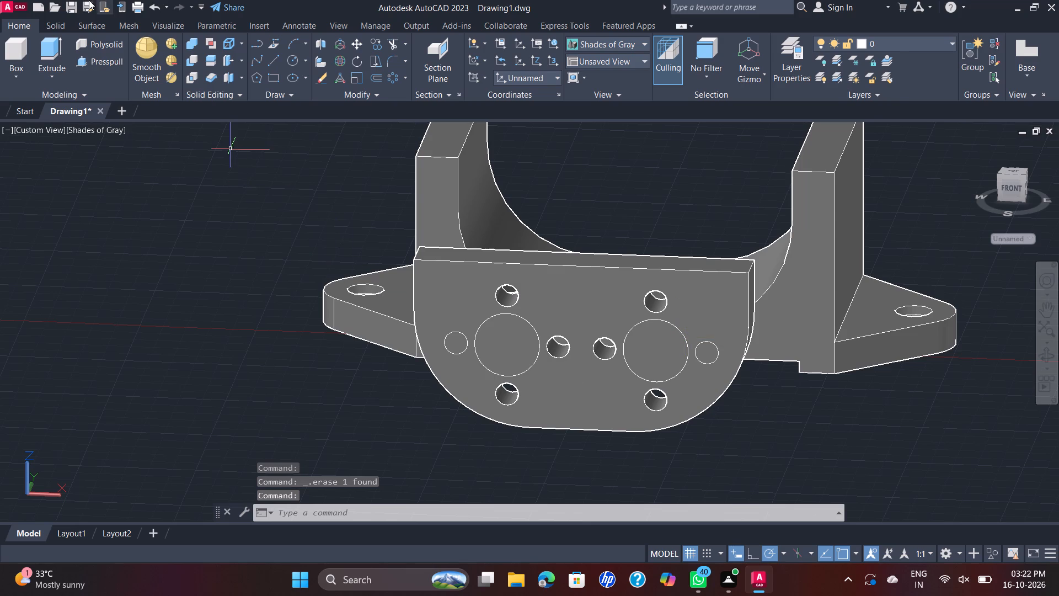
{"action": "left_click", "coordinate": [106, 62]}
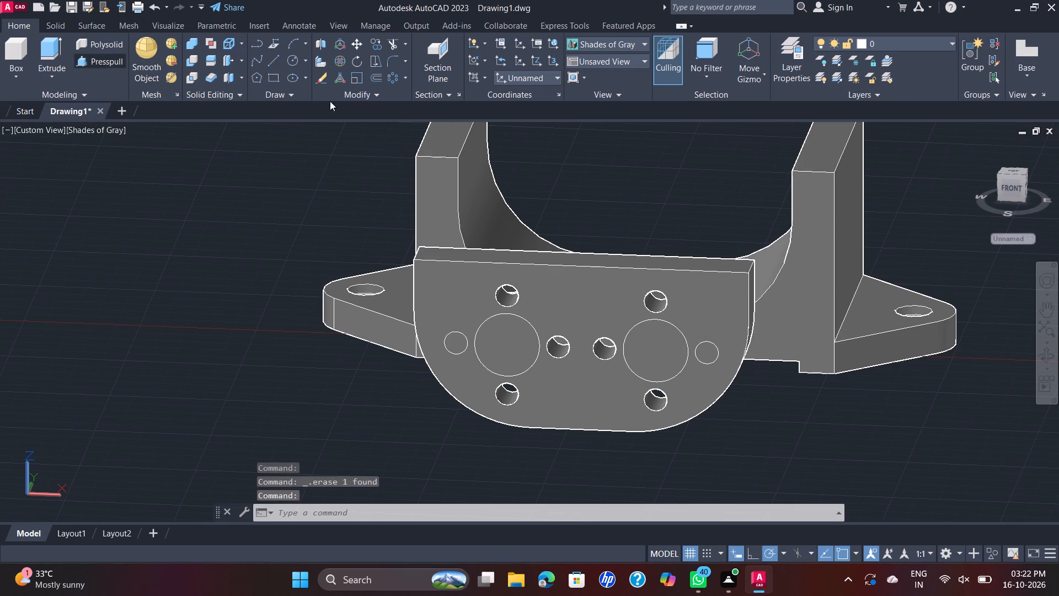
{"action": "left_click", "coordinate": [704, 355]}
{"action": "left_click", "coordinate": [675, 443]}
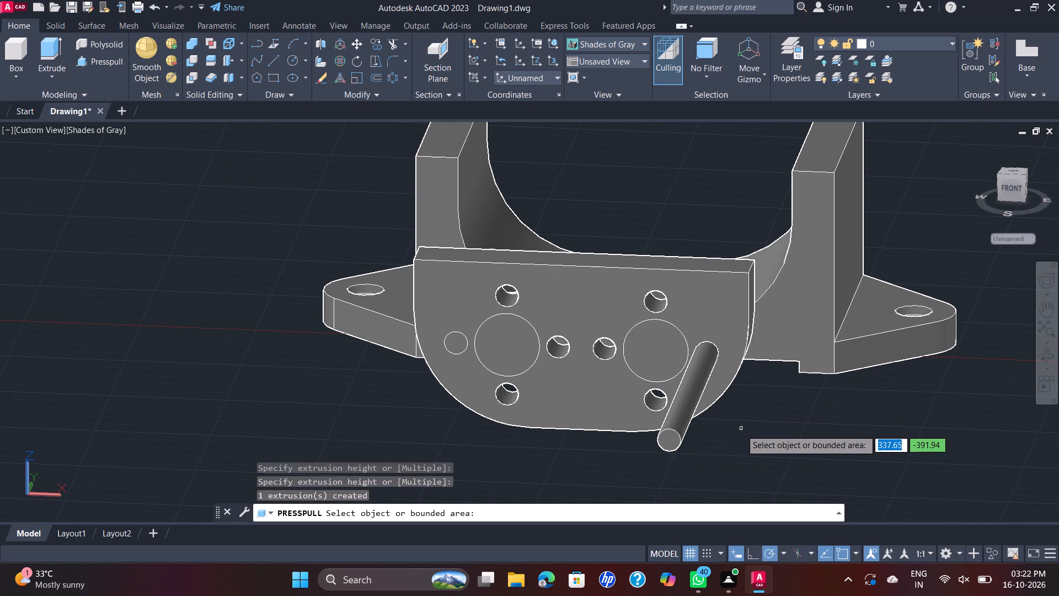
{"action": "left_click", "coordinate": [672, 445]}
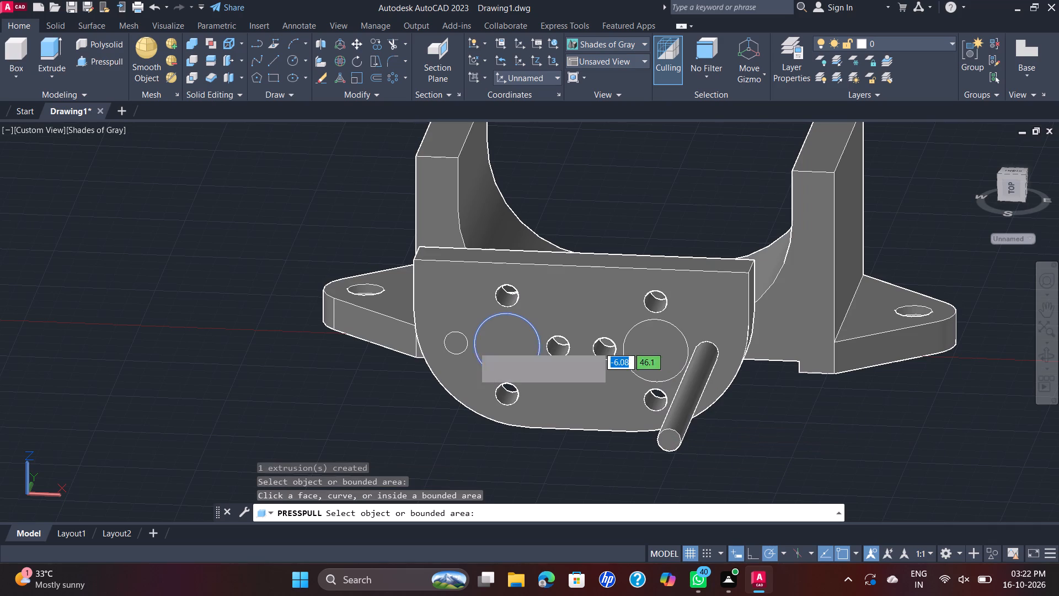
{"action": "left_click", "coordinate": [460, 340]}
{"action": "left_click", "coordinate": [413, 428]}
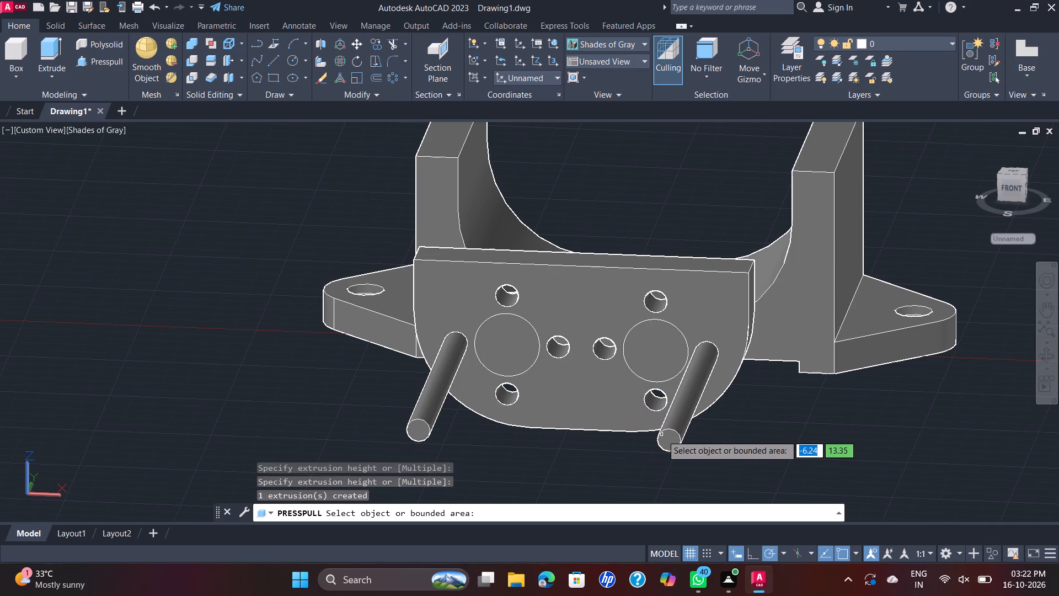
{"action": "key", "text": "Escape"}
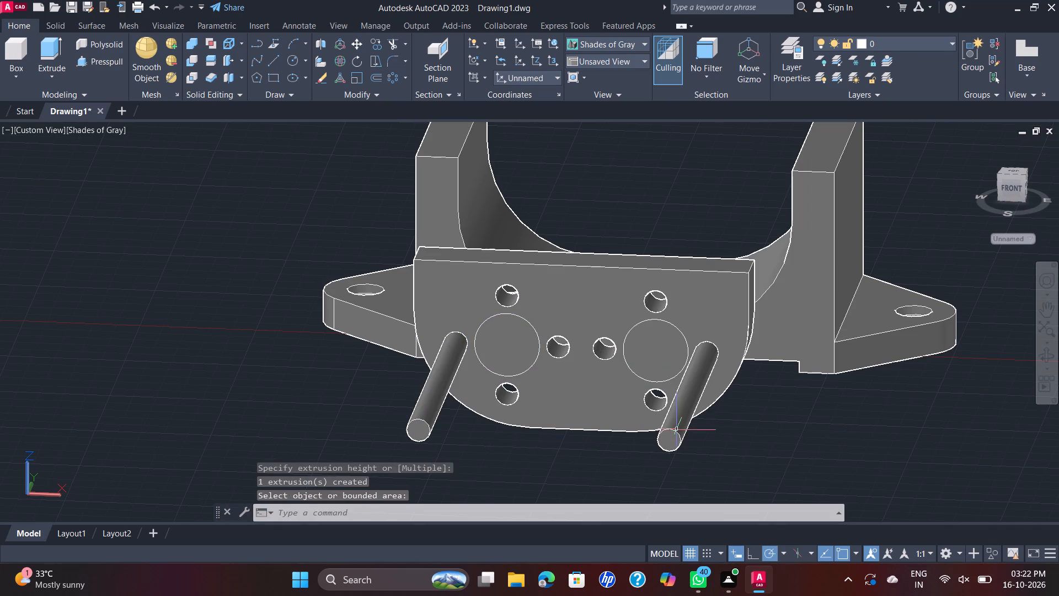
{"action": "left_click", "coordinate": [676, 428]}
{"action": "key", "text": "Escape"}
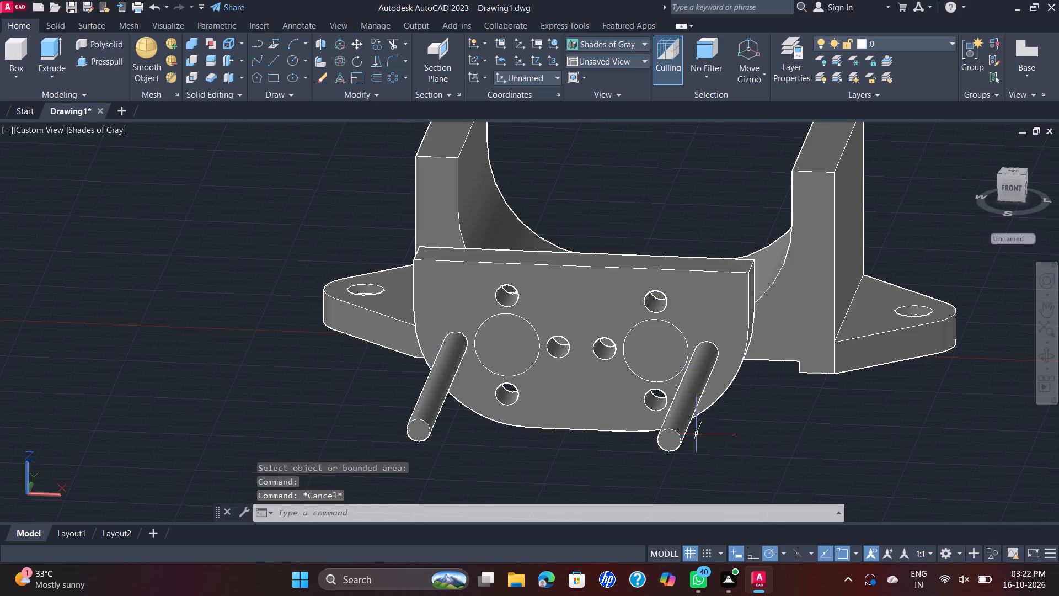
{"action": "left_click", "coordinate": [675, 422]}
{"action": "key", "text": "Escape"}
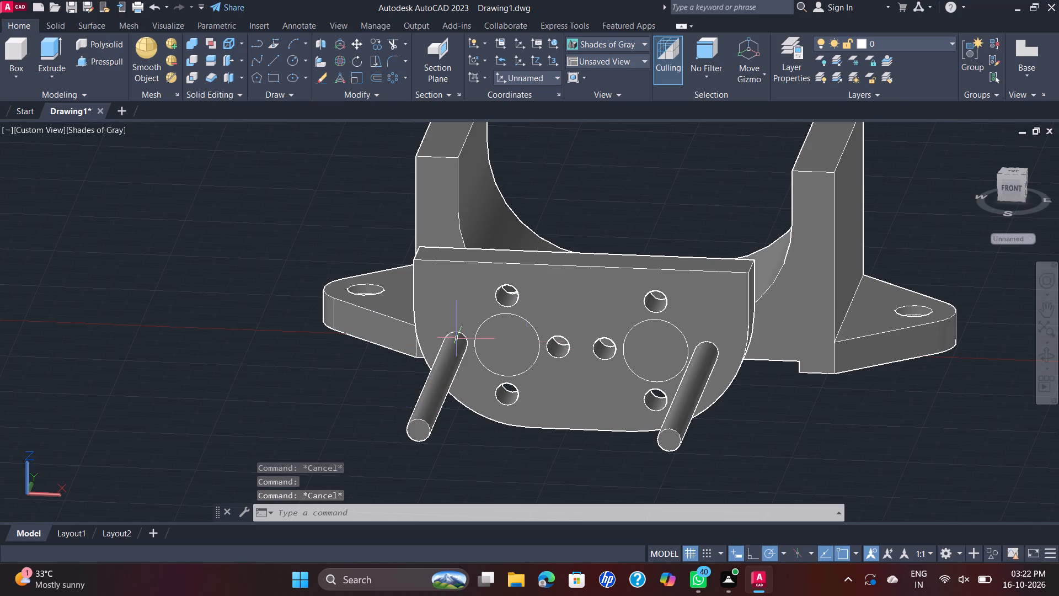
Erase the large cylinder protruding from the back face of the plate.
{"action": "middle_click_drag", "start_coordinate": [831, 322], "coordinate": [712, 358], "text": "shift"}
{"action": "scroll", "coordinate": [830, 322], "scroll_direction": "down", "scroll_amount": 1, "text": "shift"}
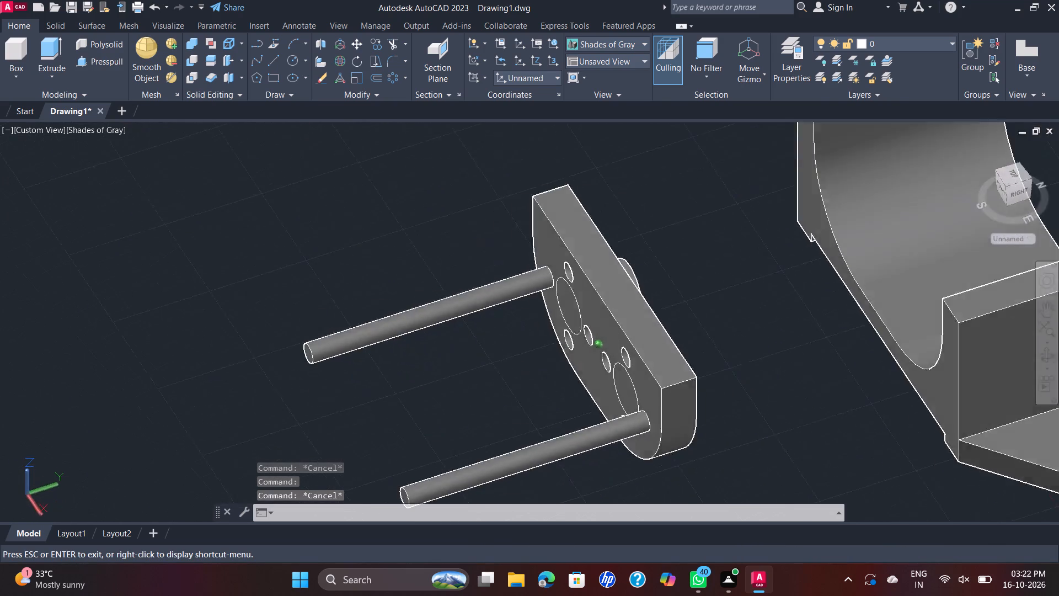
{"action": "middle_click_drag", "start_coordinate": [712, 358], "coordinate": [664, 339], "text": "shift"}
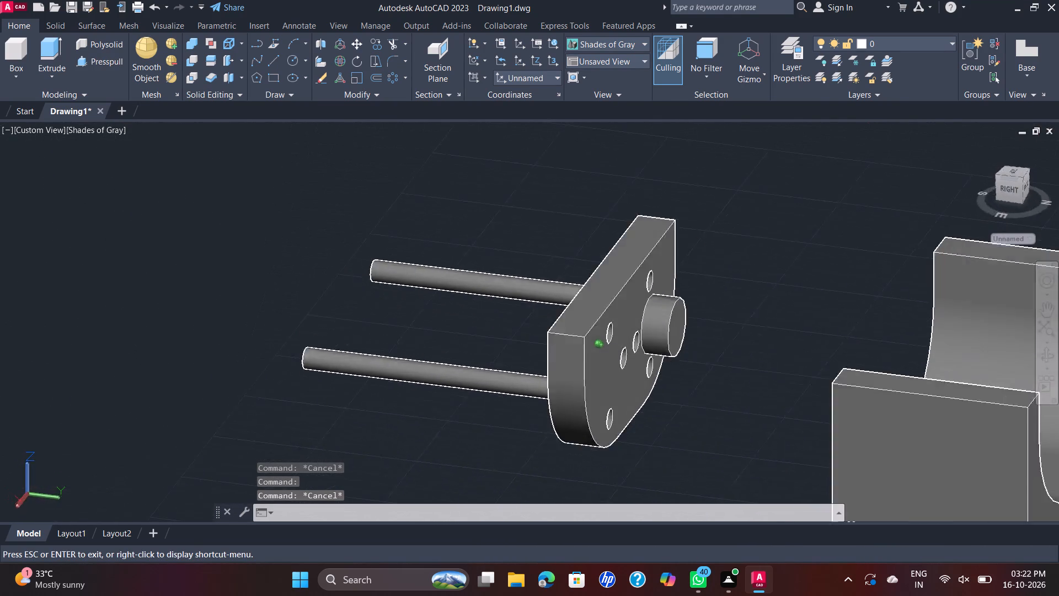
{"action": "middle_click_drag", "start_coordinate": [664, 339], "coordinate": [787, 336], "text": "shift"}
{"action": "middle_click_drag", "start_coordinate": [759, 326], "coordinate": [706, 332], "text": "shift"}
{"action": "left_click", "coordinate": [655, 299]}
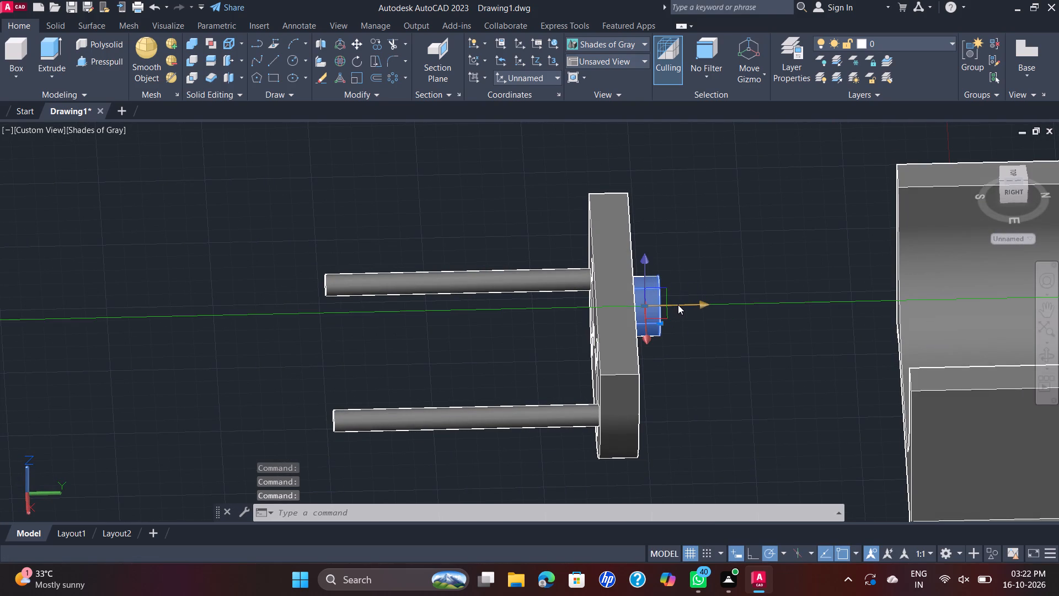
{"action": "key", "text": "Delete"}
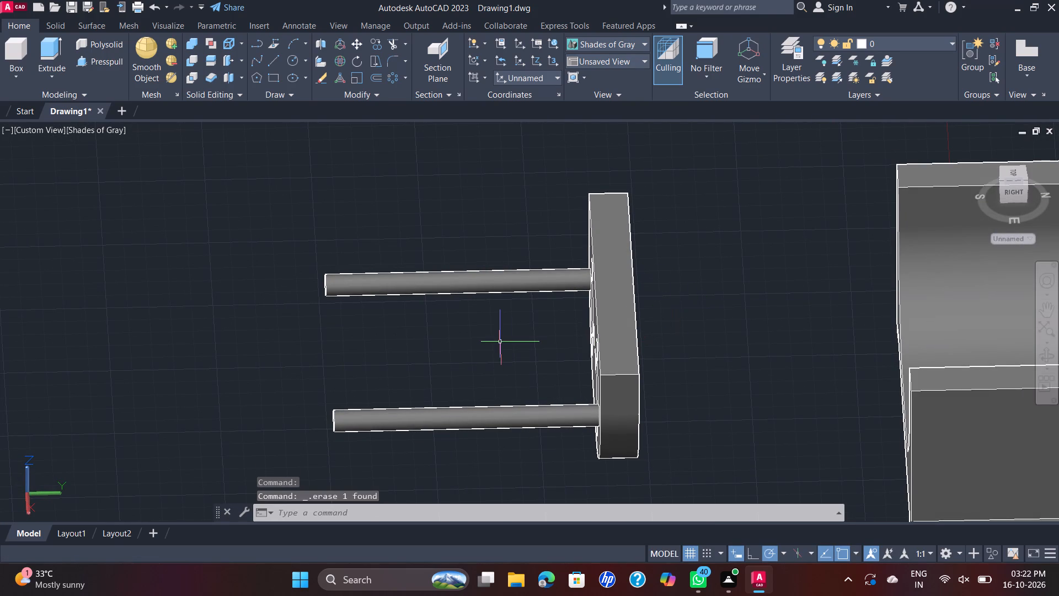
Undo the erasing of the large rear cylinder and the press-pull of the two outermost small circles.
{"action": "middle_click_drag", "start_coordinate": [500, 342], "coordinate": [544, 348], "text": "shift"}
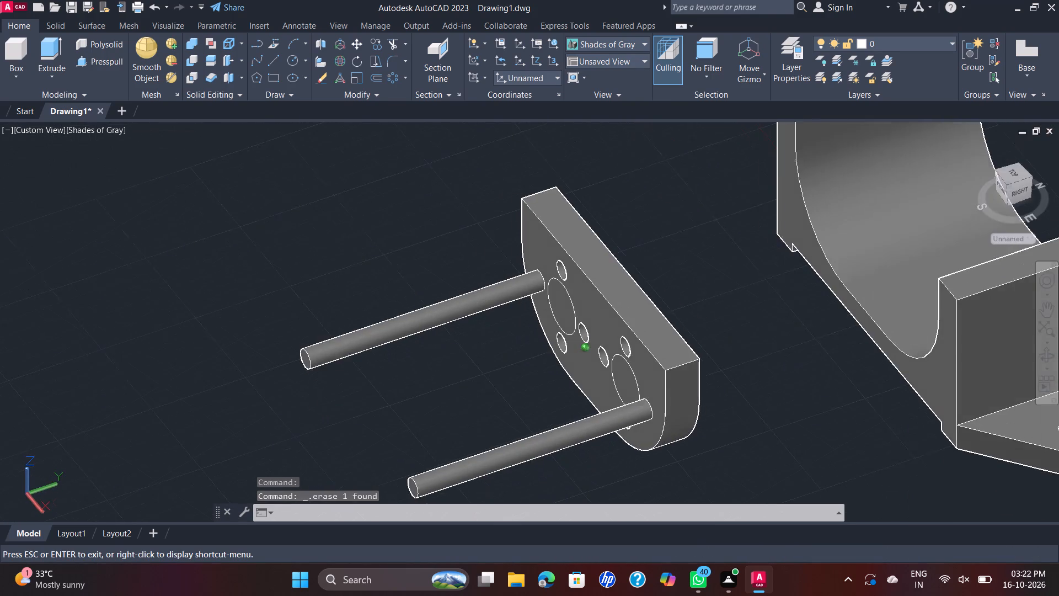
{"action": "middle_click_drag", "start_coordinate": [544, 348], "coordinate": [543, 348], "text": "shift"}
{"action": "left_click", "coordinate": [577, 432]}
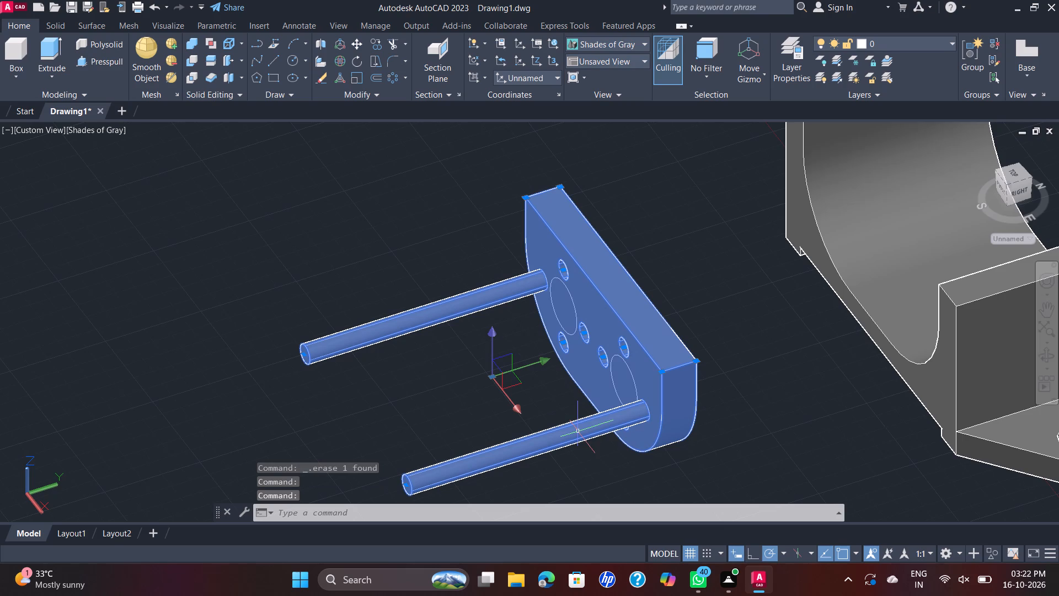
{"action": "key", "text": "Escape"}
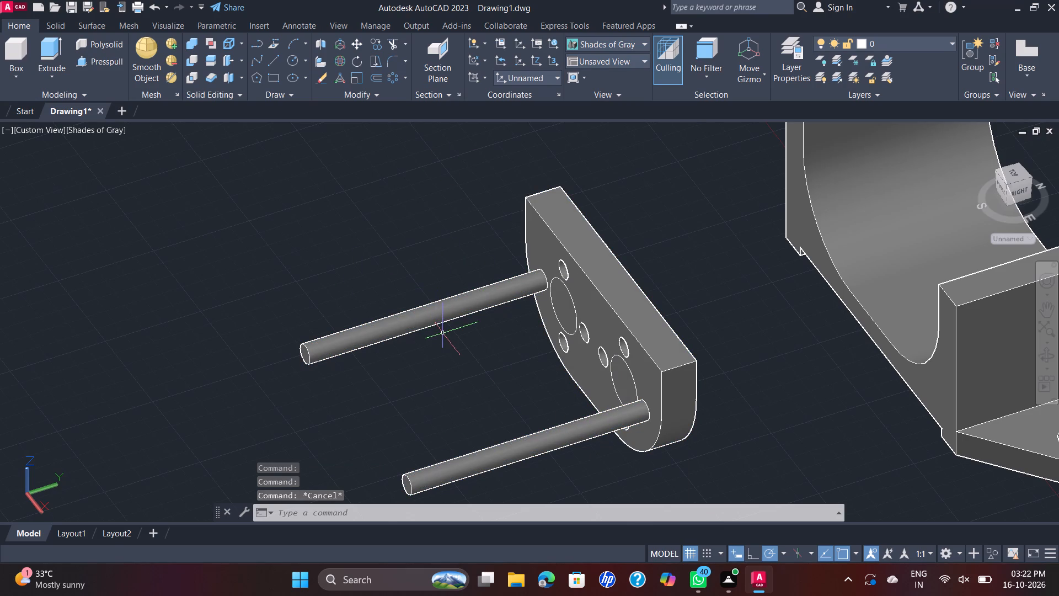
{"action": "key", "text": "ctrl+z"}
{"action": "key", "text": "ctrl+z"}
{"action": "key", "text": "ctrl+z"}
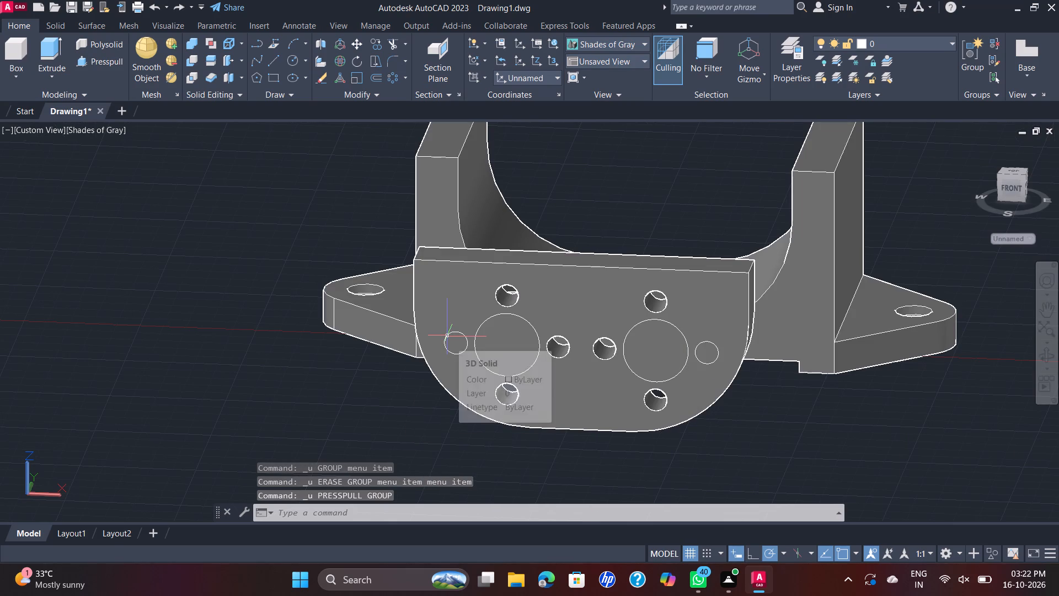
Try to press-pull the large rear cylinder's end face back through the plate, repeating the pull on the same face.
{"action": "middle_click_drag", "start_coordinate": [840, 382], "coordinate": [771, 425], "text": "ctrl"}
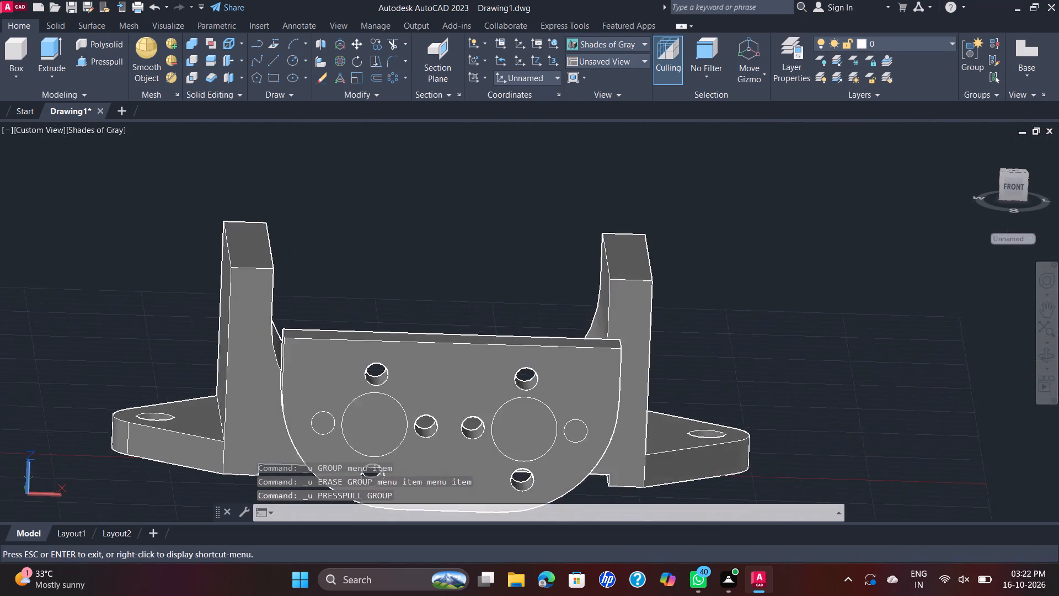
{"action": "middle_click_drag", "start_coordinate": [771, 425], "coordinate": [811, 364], "text": "ctrl"}
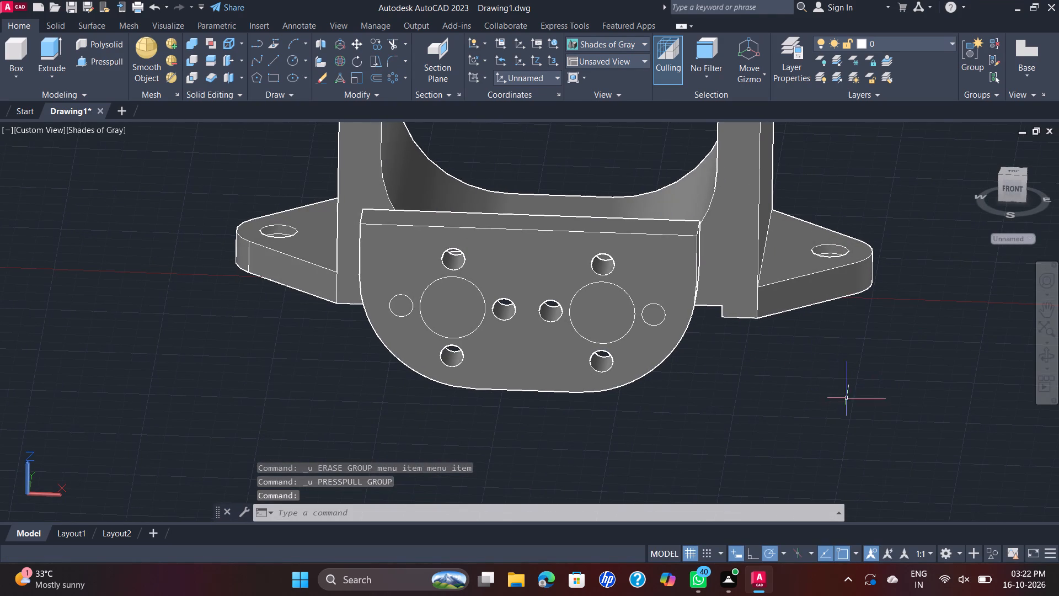
{"action": "middle_click_drag", "start_coordinate": [849, 413], "coordinate": [612, 385], "text": "shift"}
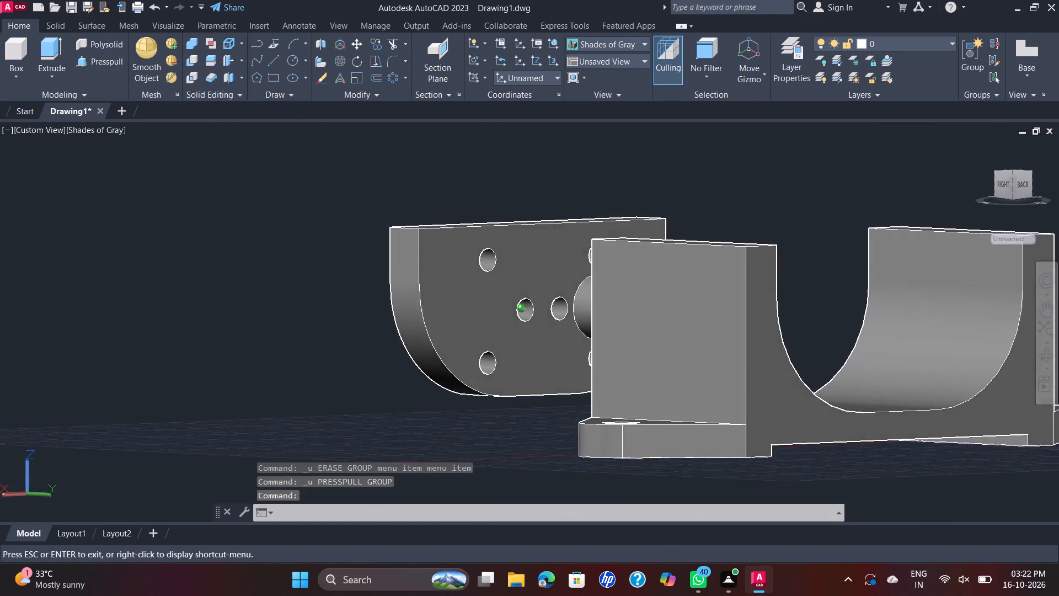
{"action": "middle_click_drag", "start_coordinate": [612, 385], "coordinate": [657, 409], "text": "shift"}
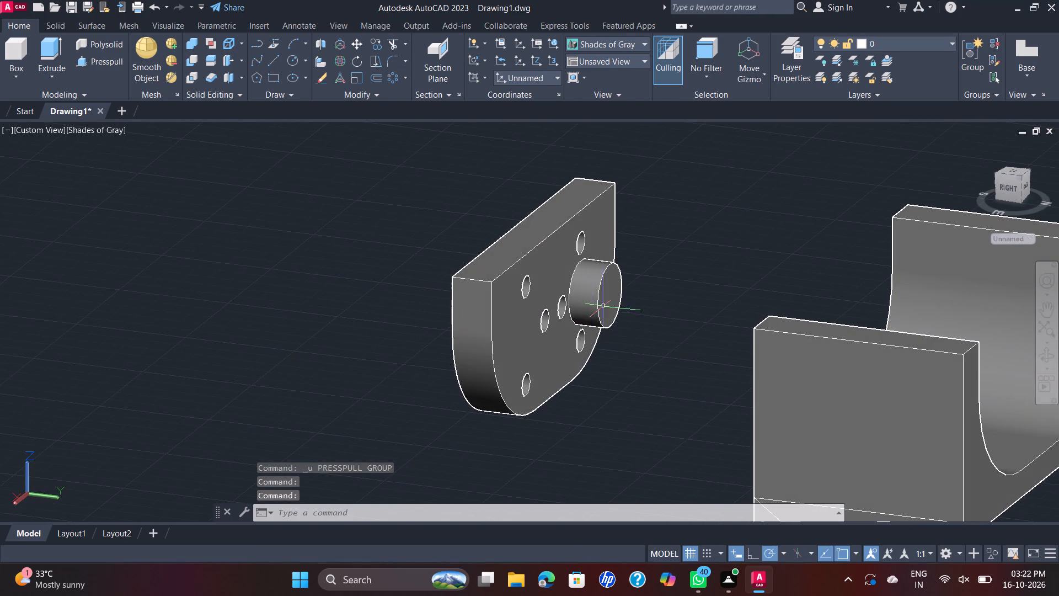
{"action": "left_click", "coordinate": [609, 299]}
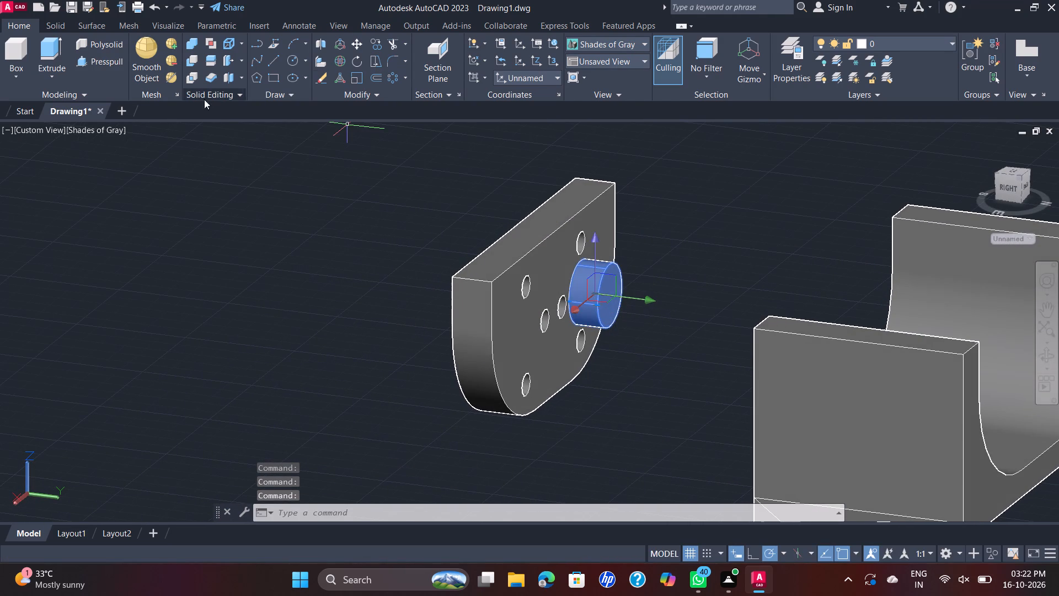
{"action": "left_click", "coordinate": [105, 66]}
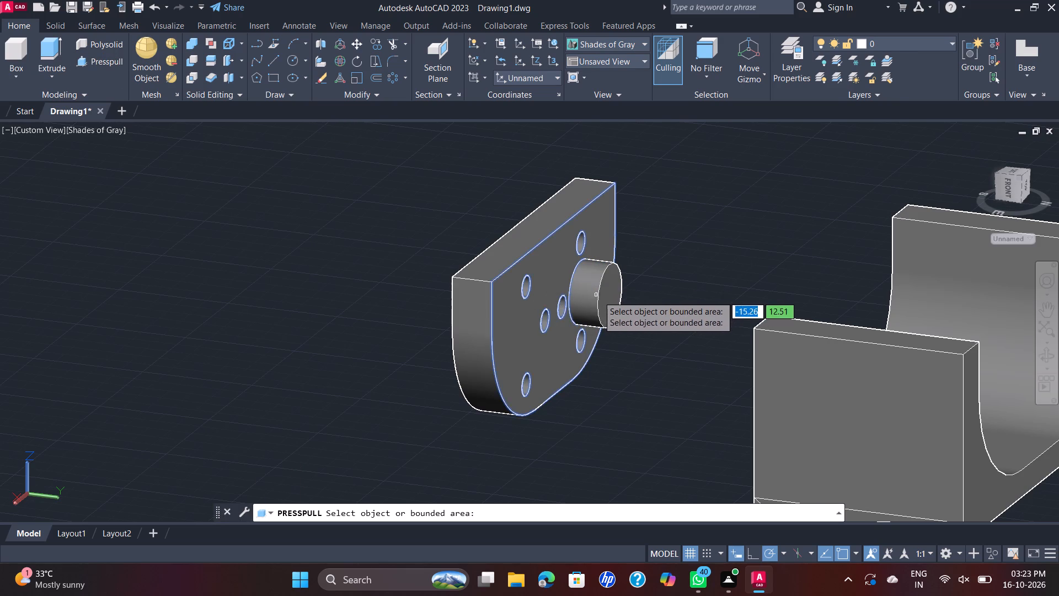
{"action": "left_click_drag", "start_coordinate": [613, 297], "coordinate": [600, 293]}
{"action": "left_click", "coordinate": [322, 307]}
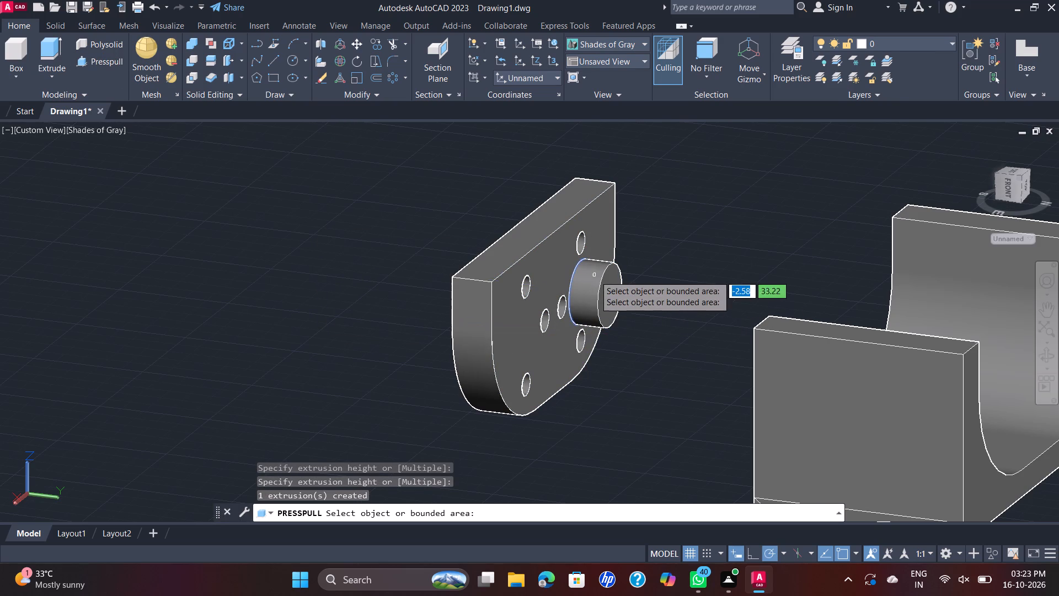
{"action": "left_click", "coordinate": [606, 288]}
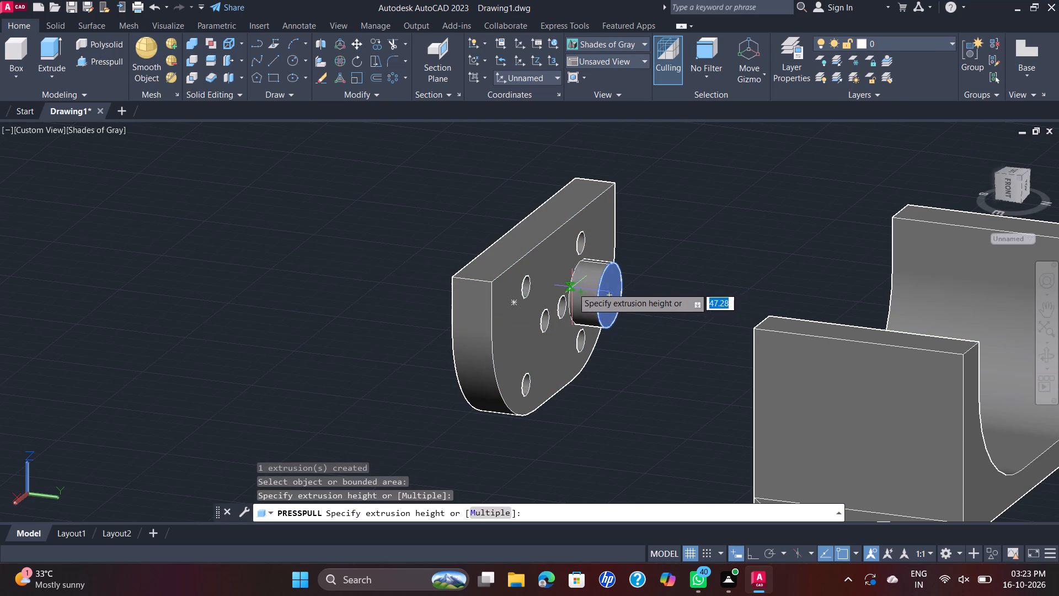
{"action": "left_click", "coordinate": [571, 288]}
Press-pull the large rear cylinder's end face farther out from the plate, and pull it back through the plate's front.
{"action": "left_click", "coordinate": [615, 290]}
{"action": "left_click", "coordinate": [658, 295]}
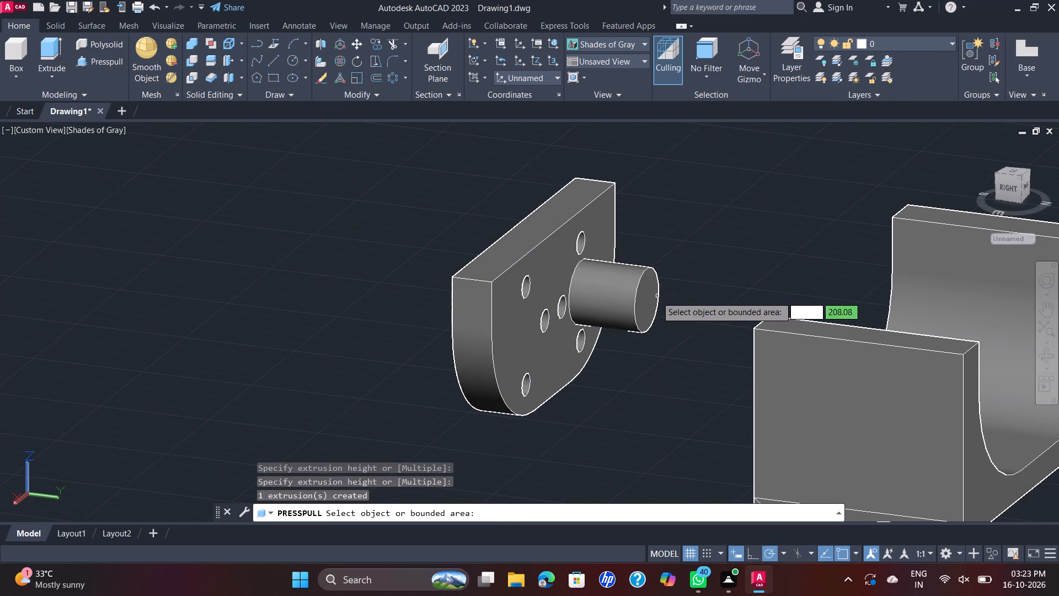
{"action": "left_click_drag", "start_coordinate": [647, 301], "coordinate": [642, 301]}
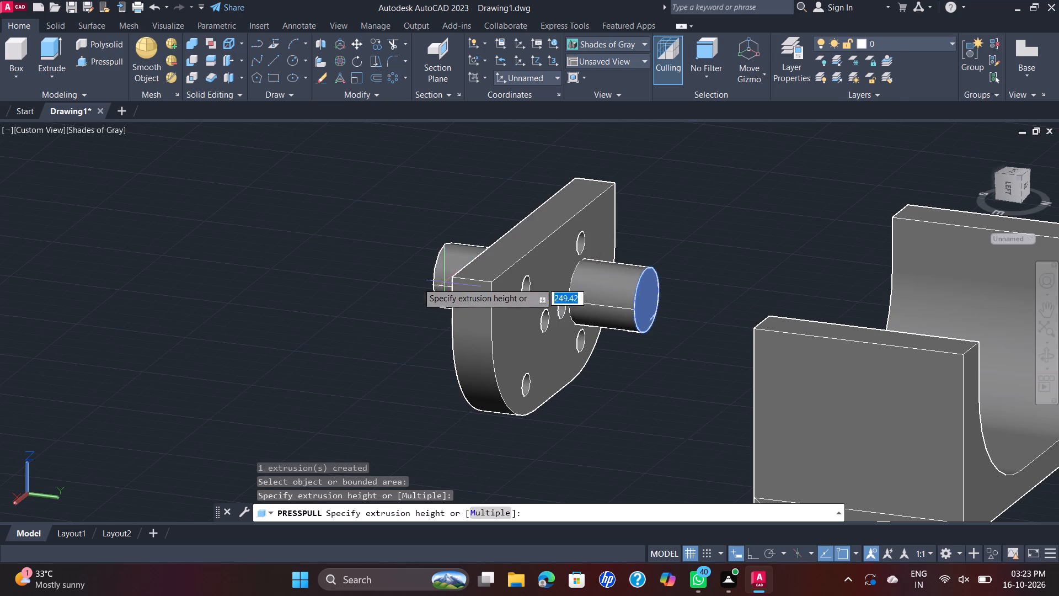
{"action": "left_click", "coordinate": [384, 281]}
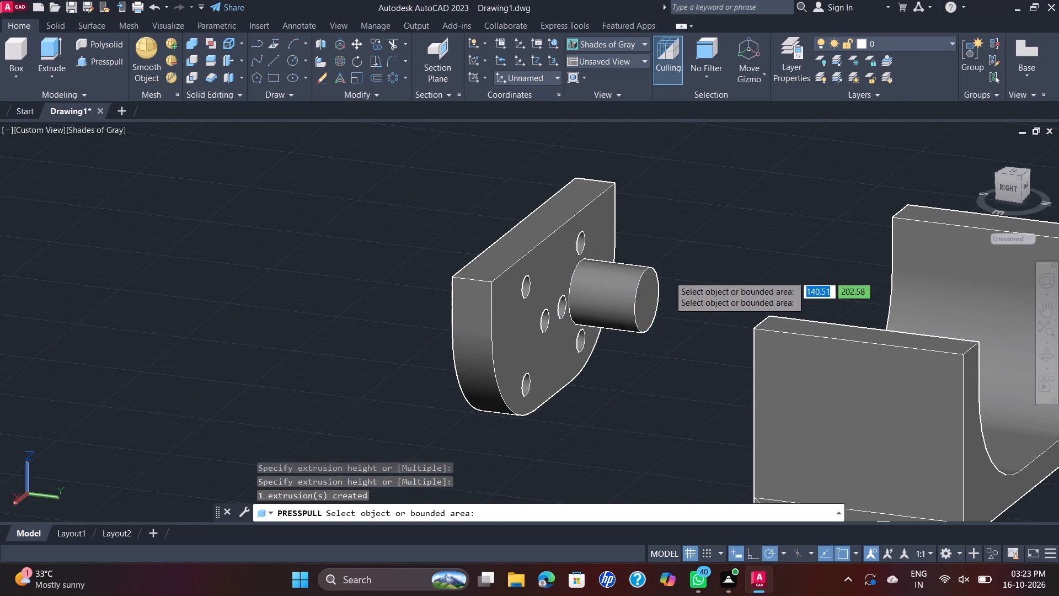
Erase the large cylinder protruding from the back face of the plate.
{"action": "key", "text": "Escape"}
{"action": "left_click", "coordinate": [617, 275]}
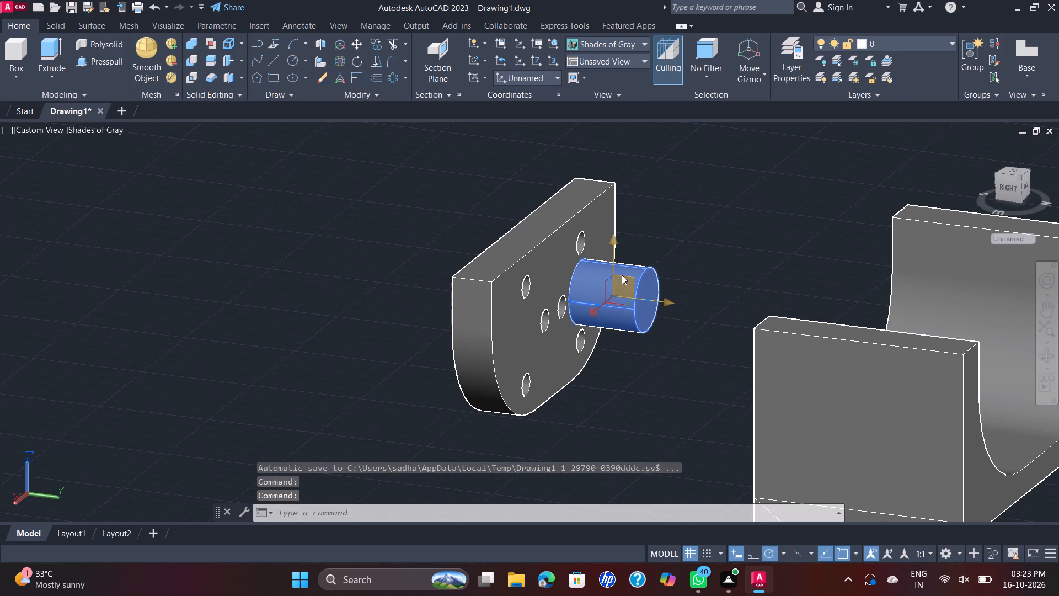
{"action": "key", "text": "Delete"}
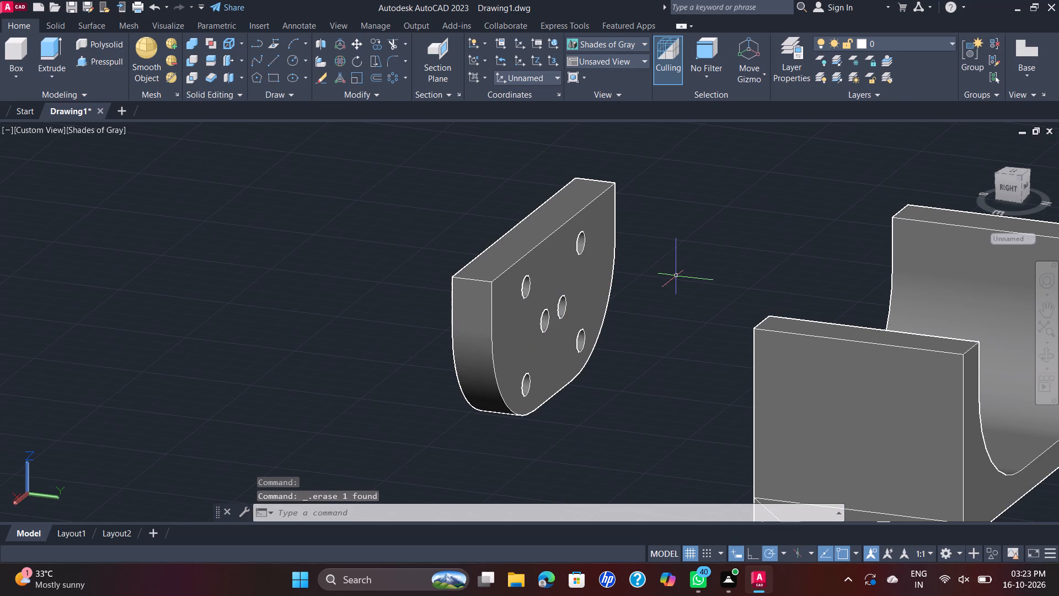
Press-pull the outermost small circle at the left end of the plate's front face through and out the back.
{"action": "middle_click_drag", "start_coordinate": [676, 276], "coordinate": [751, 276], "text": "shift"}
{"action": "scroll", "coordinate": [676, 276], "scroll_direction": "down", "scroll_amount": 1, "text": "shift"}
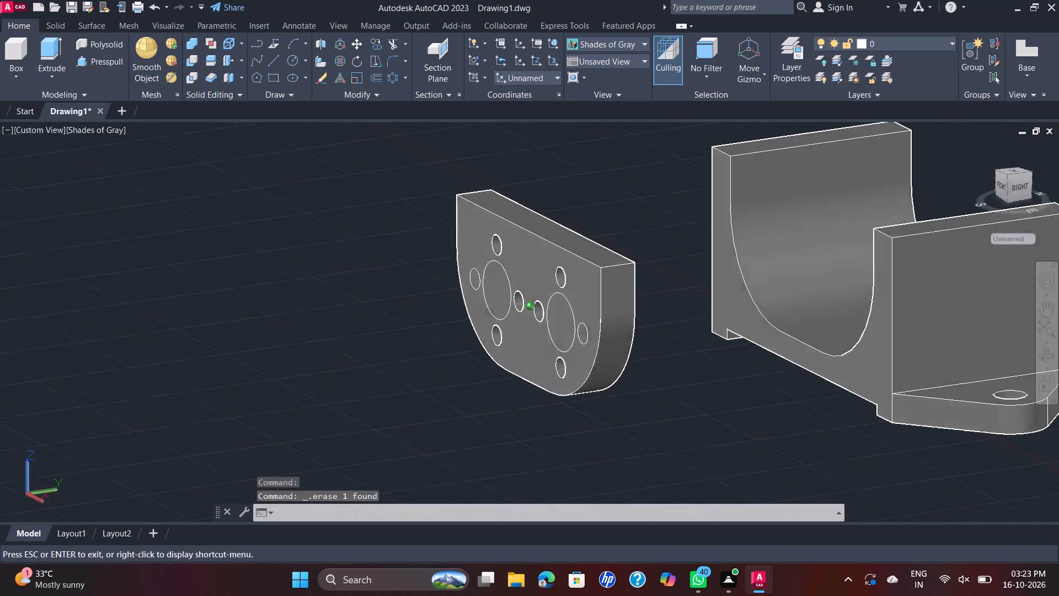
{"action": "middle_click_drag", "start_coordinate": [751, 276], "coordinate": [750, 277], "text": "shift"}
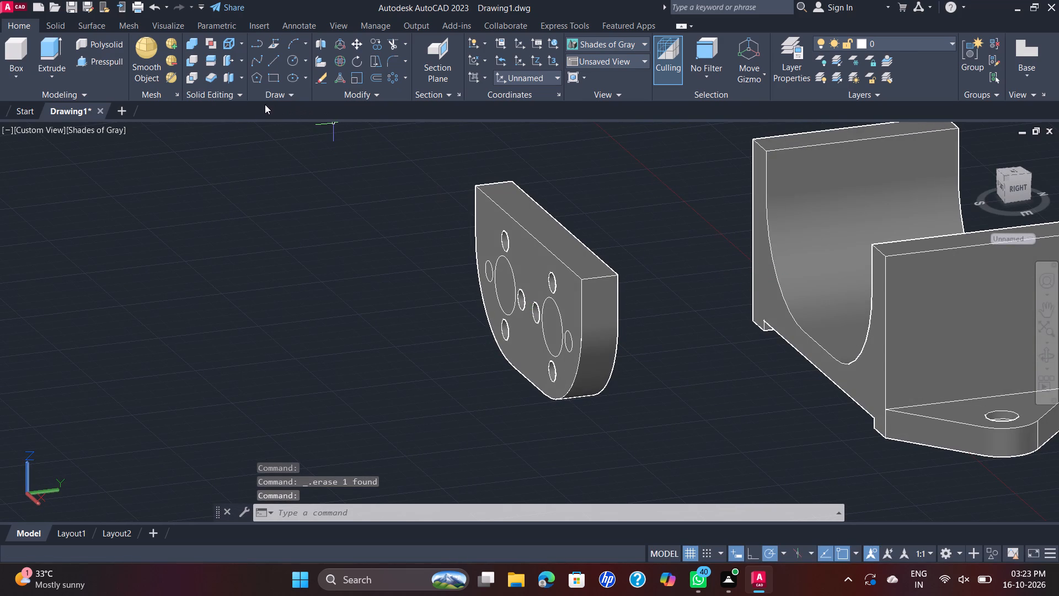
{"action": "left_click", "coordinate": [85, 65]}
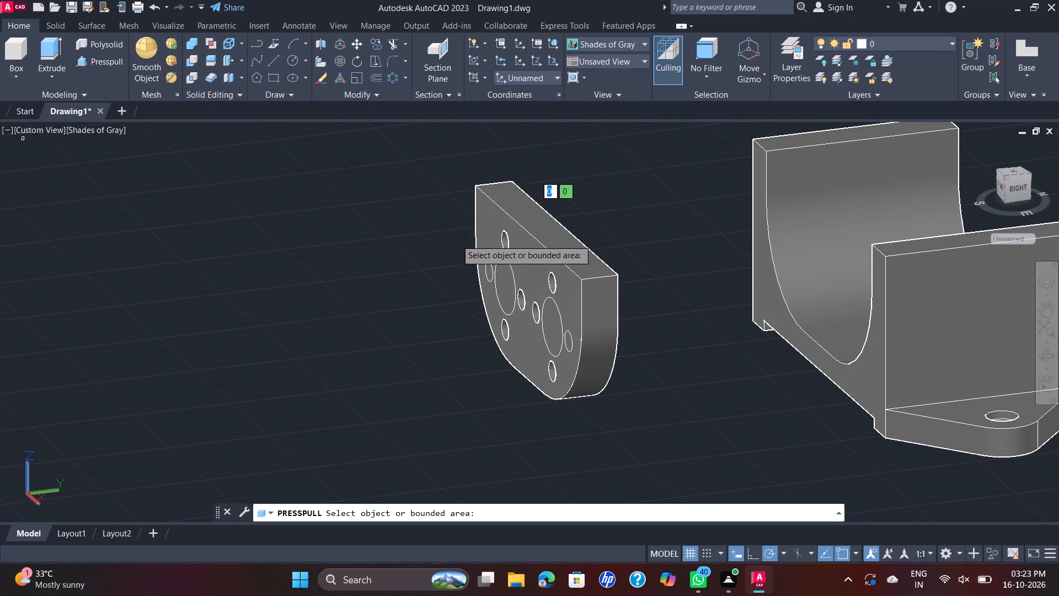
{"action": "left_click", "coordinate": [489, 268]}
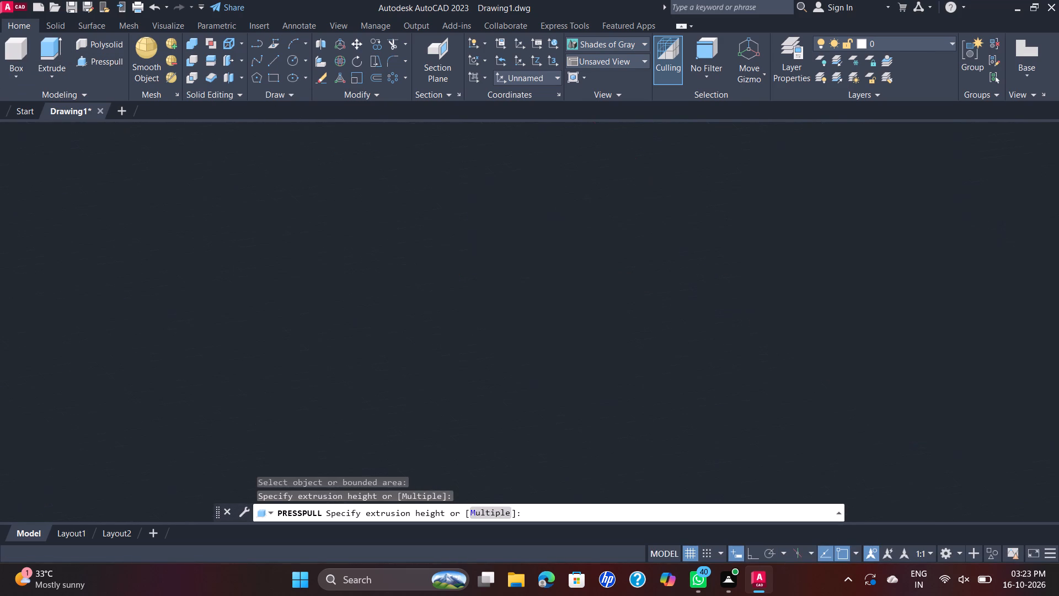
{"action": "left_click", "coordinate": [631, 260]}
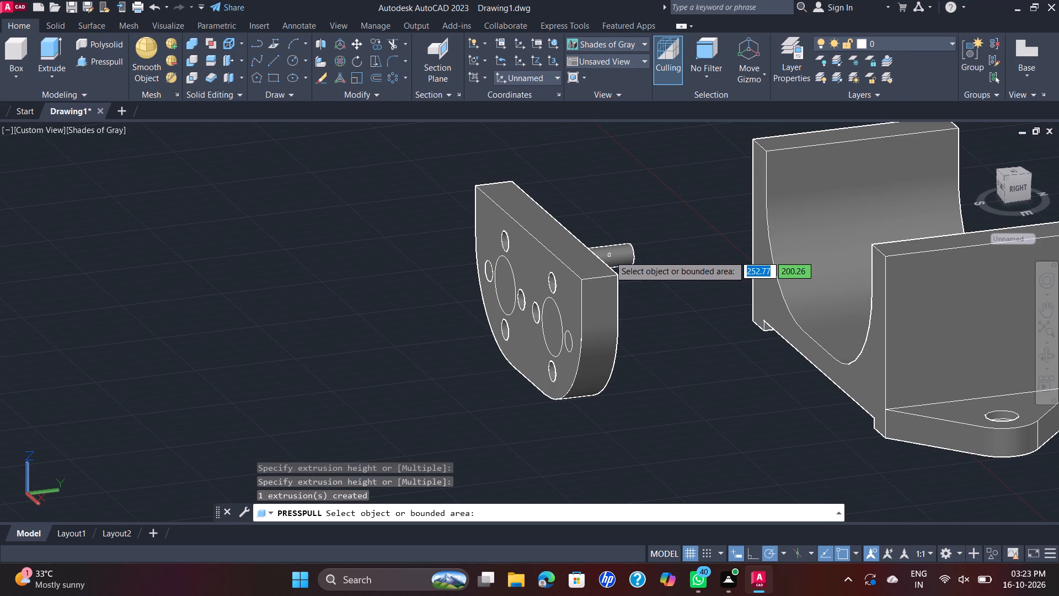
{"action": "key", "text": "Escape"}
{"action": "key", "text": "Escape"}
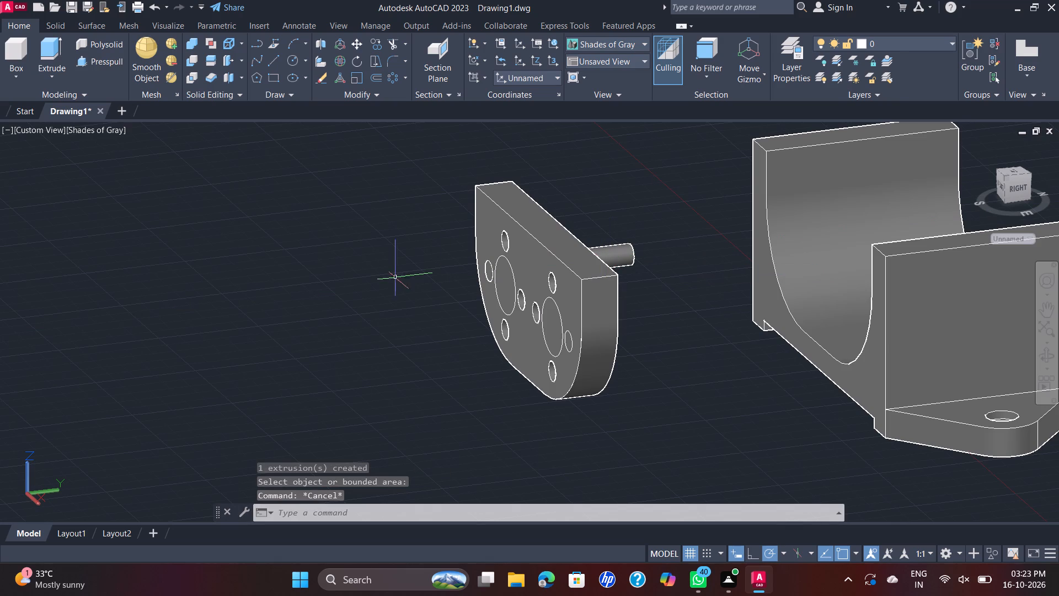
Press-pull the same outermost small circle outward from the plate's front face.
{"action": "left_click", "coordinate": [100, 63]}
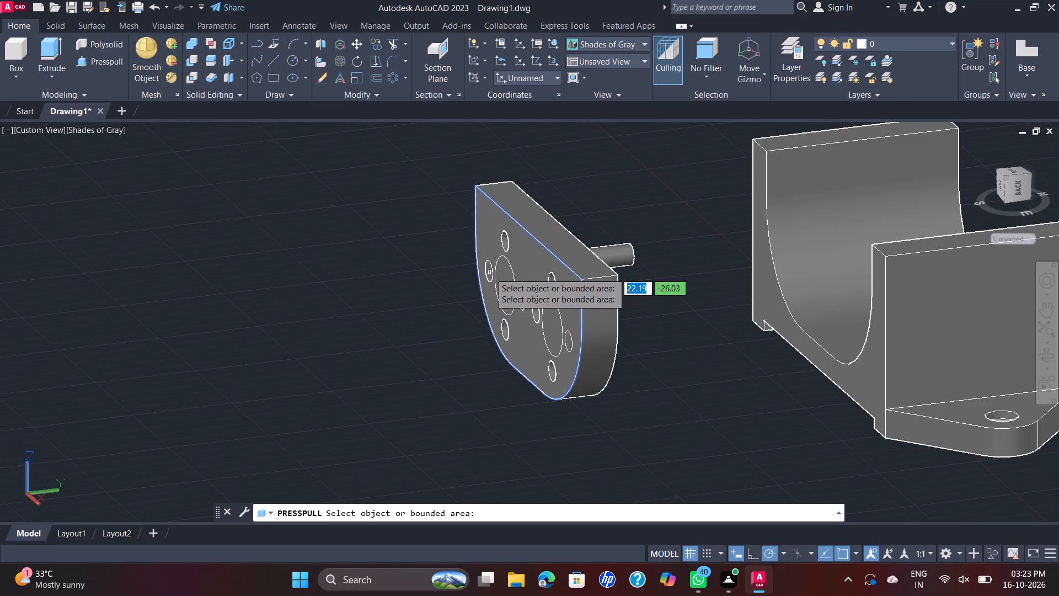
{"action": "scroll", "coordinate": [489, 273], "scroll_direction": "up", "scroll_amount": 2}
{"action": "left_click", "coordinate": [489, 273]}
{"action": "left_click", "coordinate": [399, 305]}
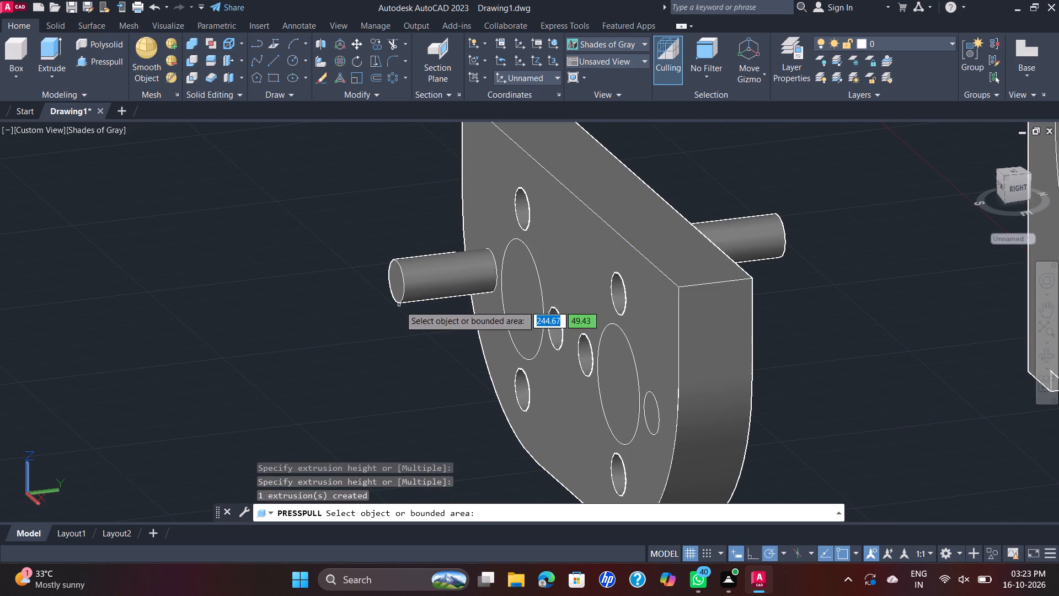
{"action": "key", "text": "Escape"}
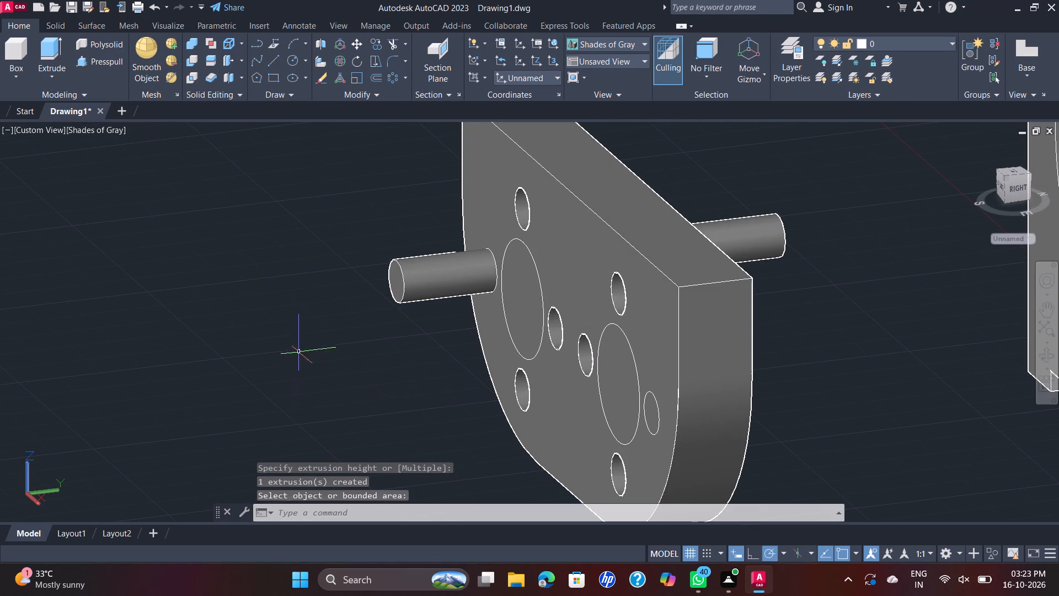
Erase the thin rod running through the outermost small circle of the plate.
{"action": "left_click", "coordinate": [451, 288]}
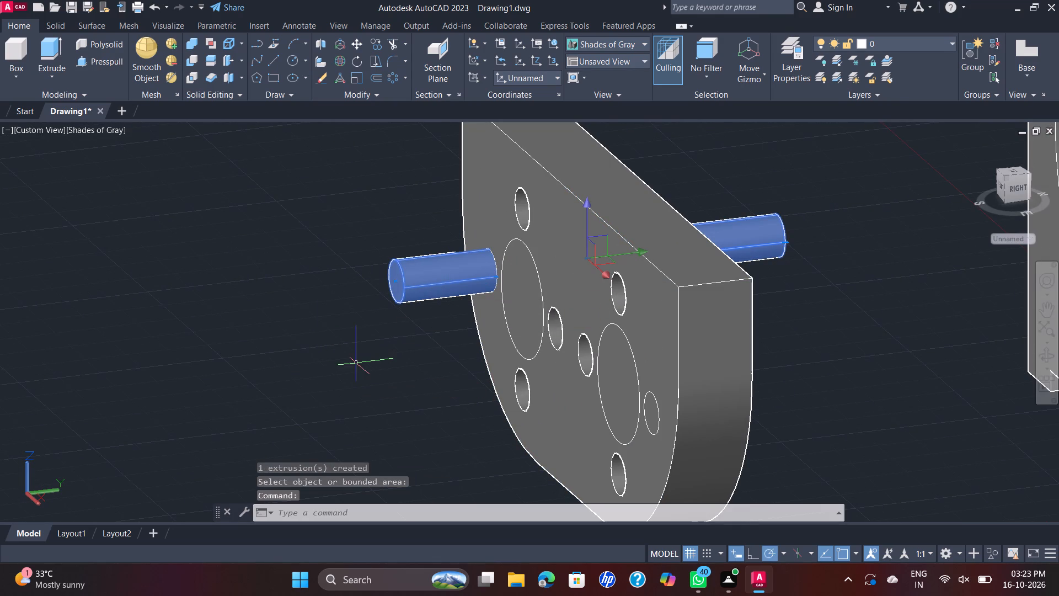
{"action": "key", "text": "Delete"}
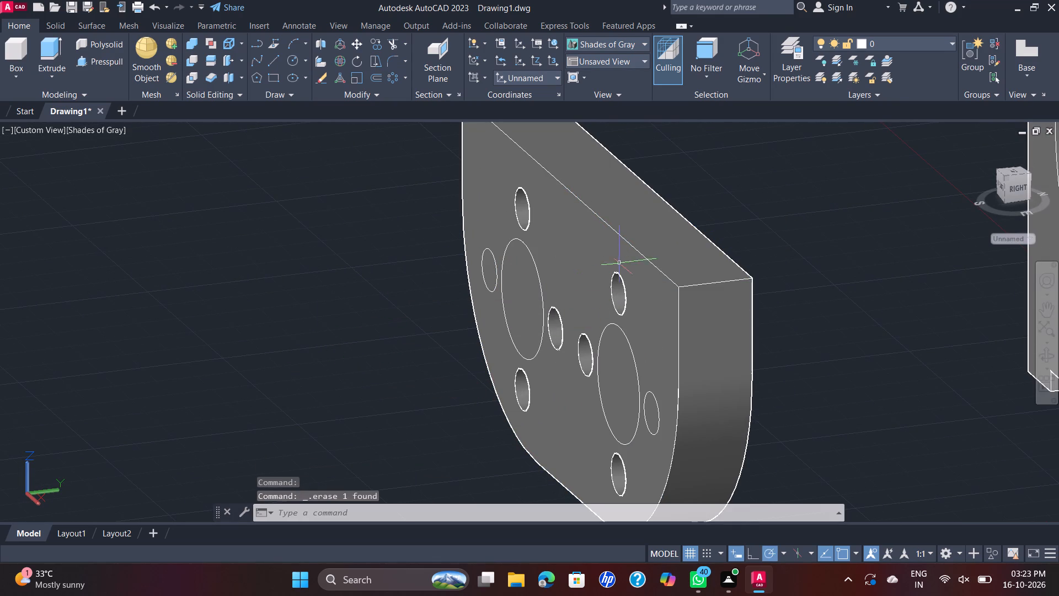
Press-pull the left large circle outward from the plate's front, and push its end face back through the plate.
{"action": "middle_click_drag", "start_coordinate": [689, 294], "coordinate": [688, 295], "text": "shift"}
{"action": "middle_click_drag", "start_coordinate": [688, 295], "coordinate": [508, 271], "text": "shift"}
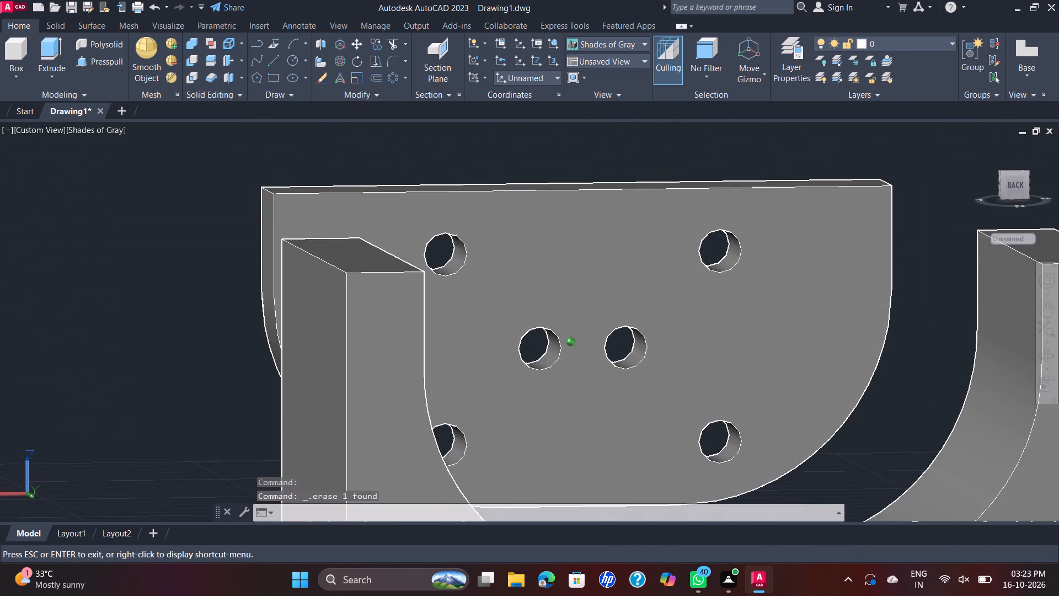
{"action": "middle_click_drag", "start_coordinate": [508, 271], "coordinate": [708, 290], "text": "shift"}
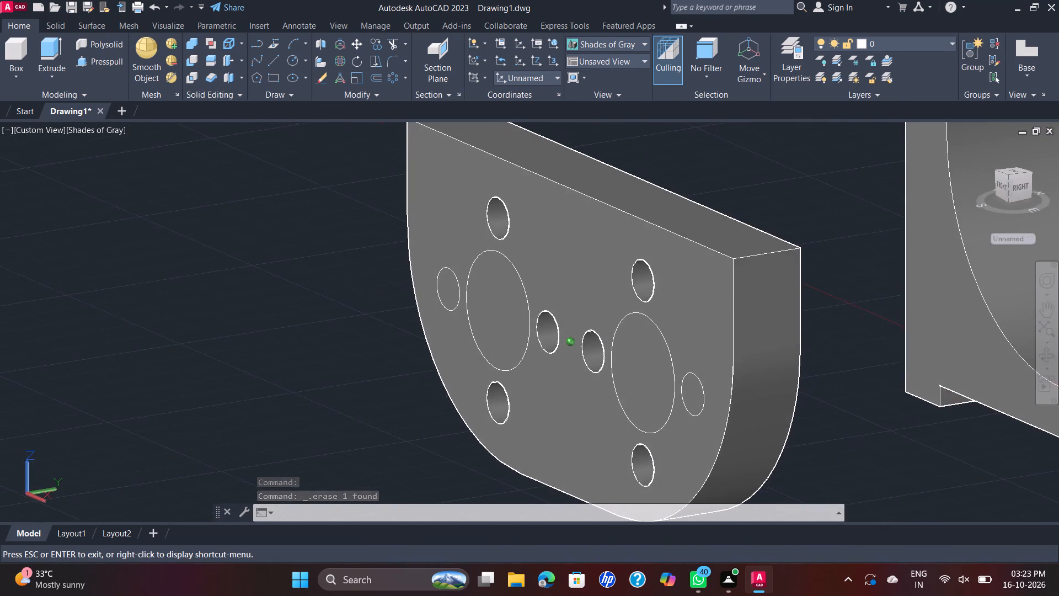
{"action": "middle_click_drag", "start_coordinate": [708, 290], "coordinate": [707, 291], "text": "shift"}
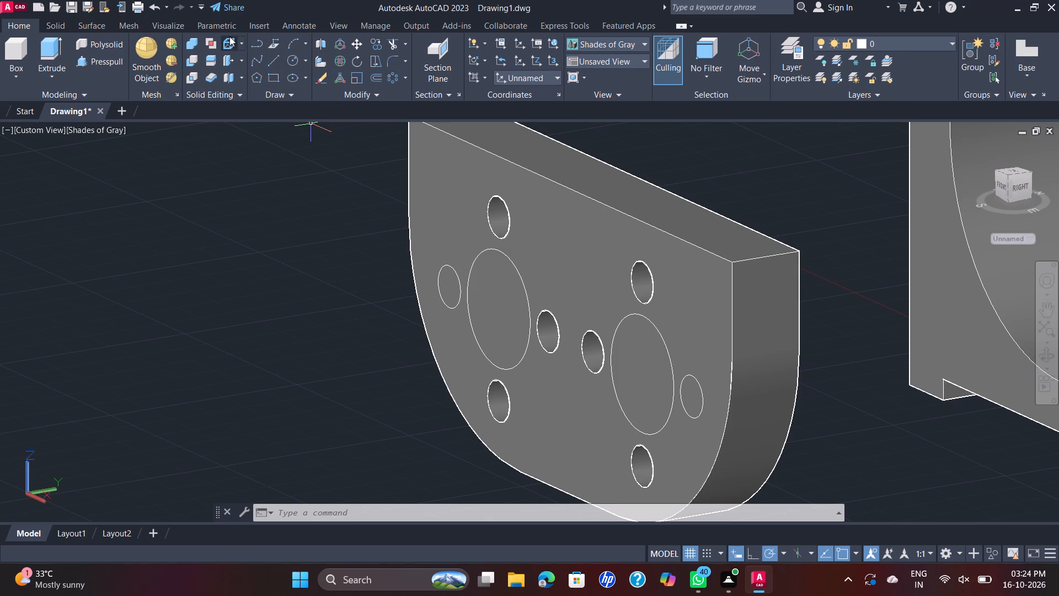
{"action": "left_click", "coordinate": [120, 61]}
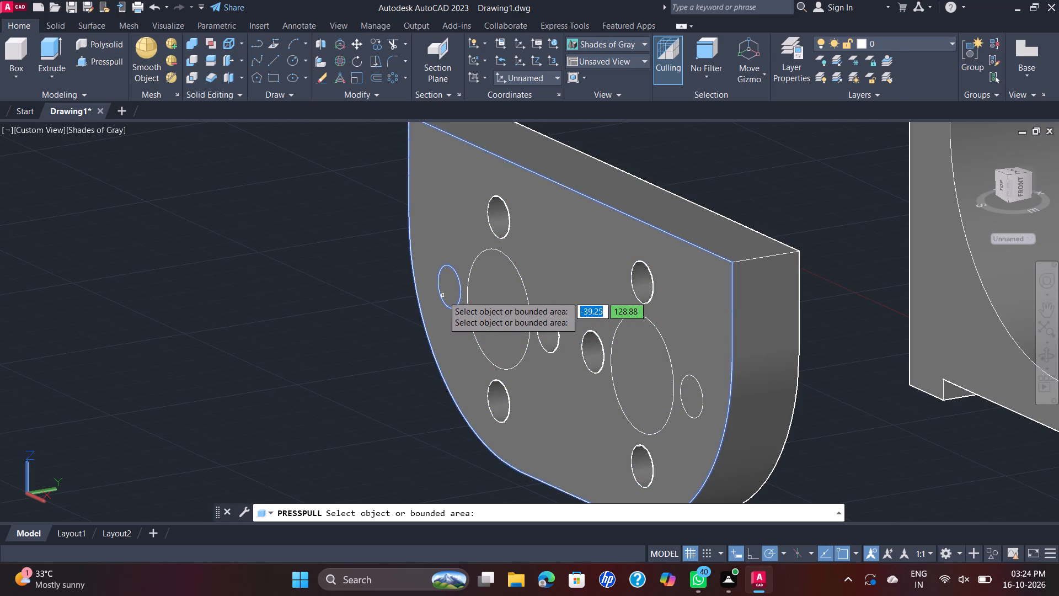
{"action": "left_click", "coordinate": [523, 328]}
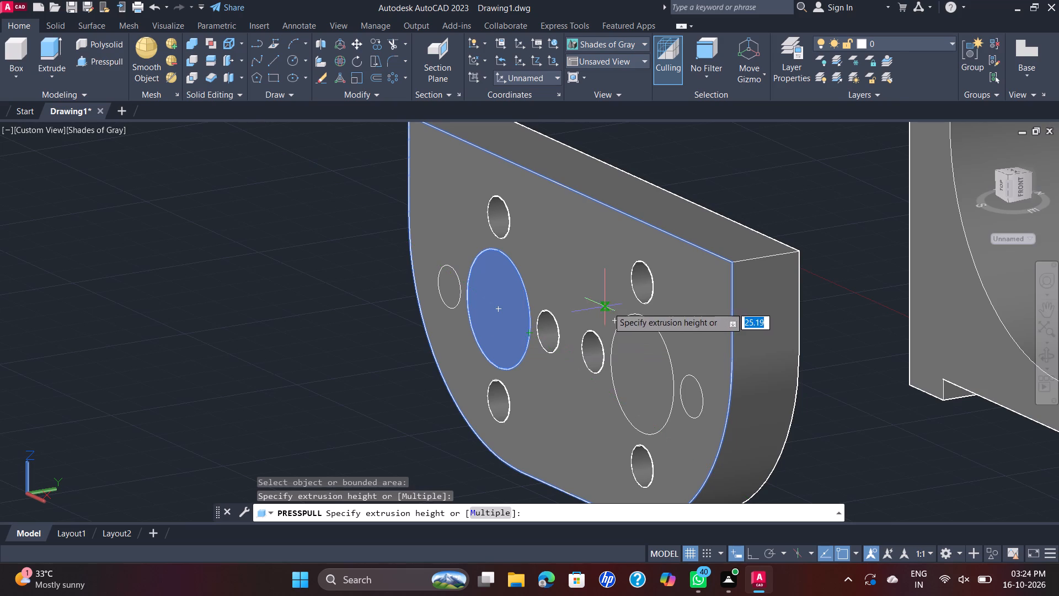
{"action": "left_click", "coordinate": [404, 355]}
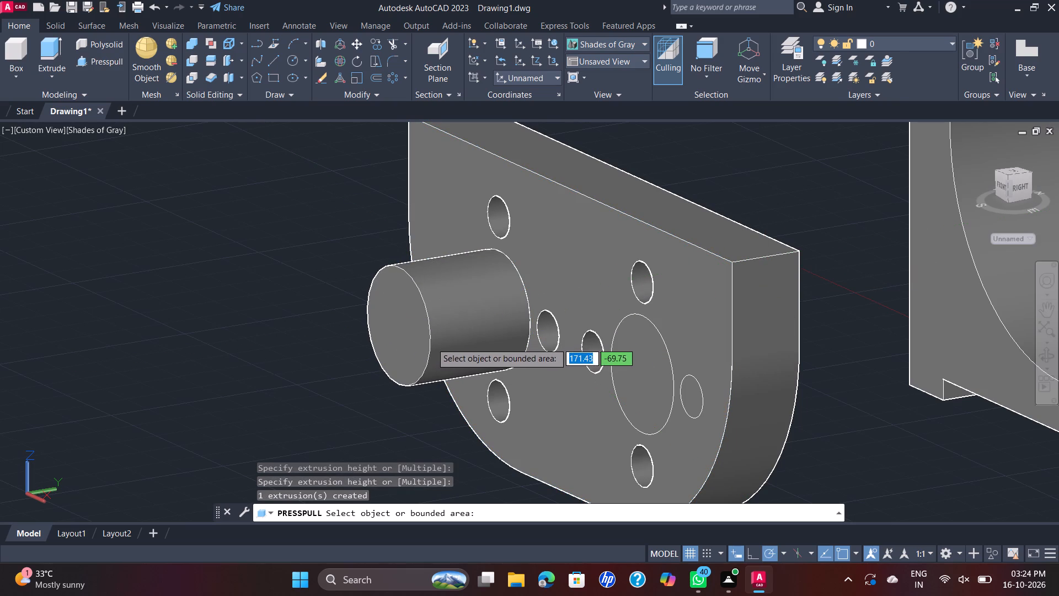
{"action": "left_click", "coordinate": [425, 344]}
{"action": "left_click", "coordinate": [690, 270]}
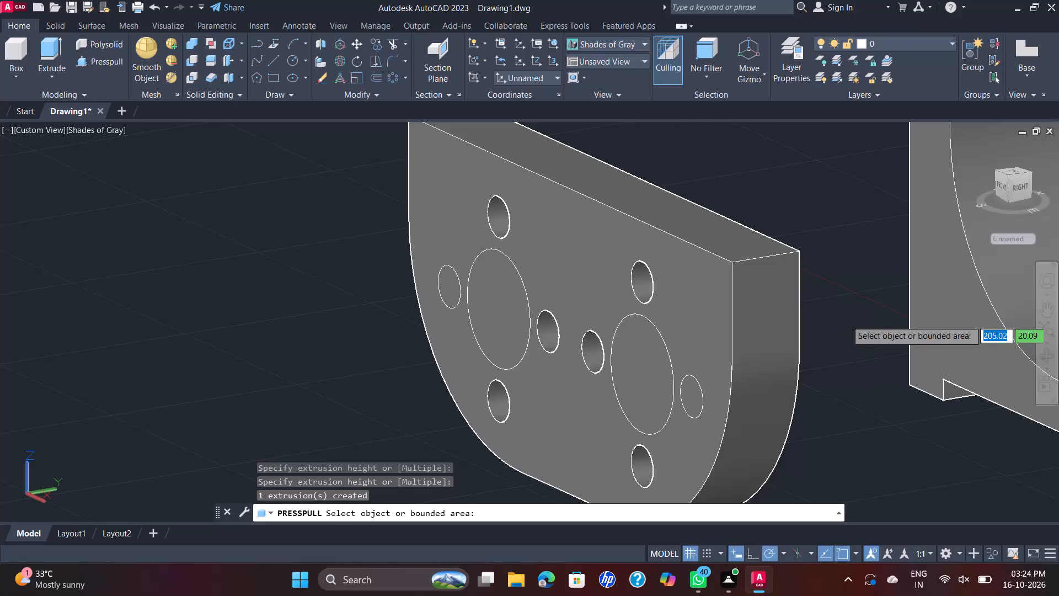
Press-pull both large circles from the front face back through the plate to cut the two large openings.
{"action": "middle_click_drag", "start_coordinate": [771, 374], "coordinate": [737, 384], "text": "shift"}
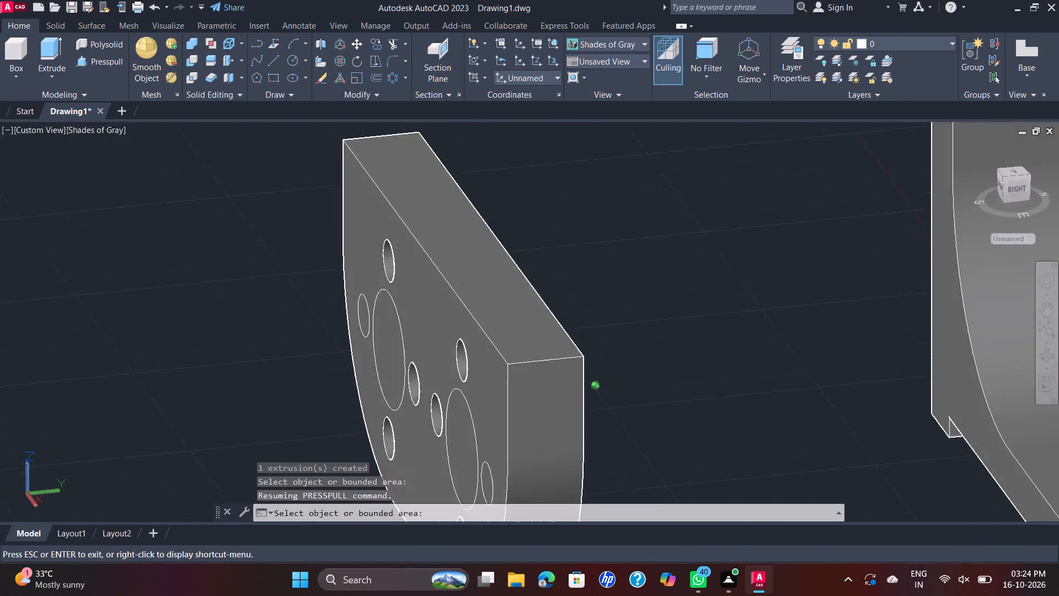
{"action": "middle_click_drag", "start_coordinate": [737, 384], "coordinate": [738, 375], "text": "shift"}
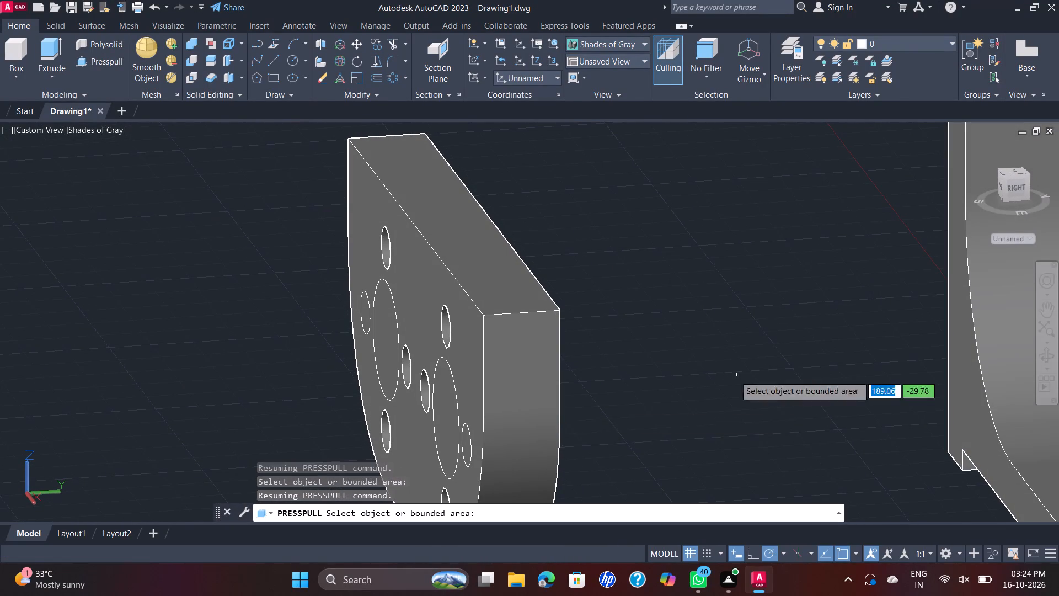
{"action": "left_click", "coordinate": [441, 405]}
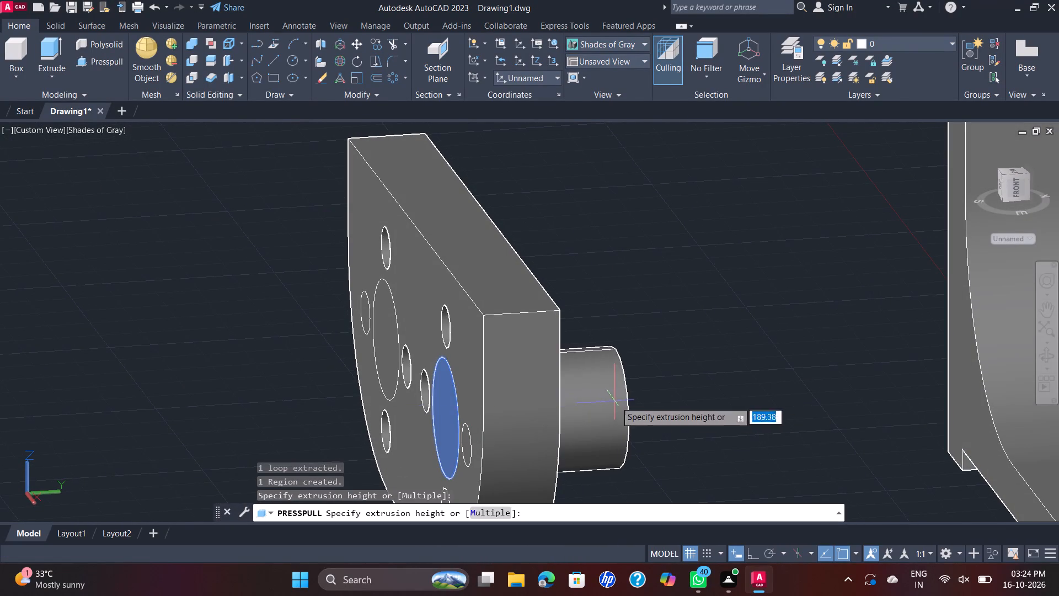
{"action": "left_click", "coordinate": [616, 401]}
{"action": "left_click", "coordinate": [394, 340]}
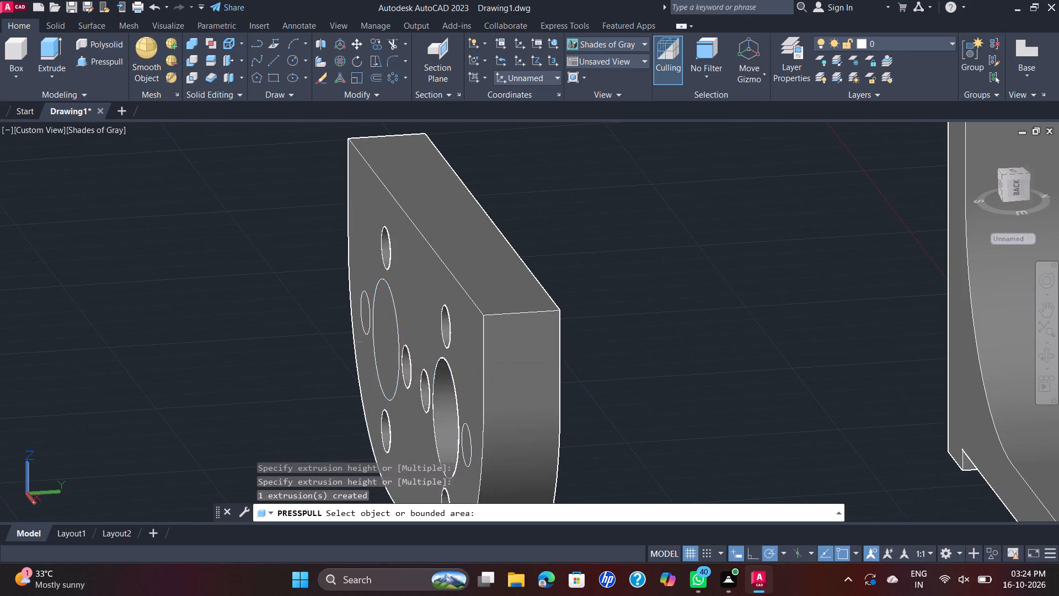
{"action": "left_click", "coordinate": [563, 304]}
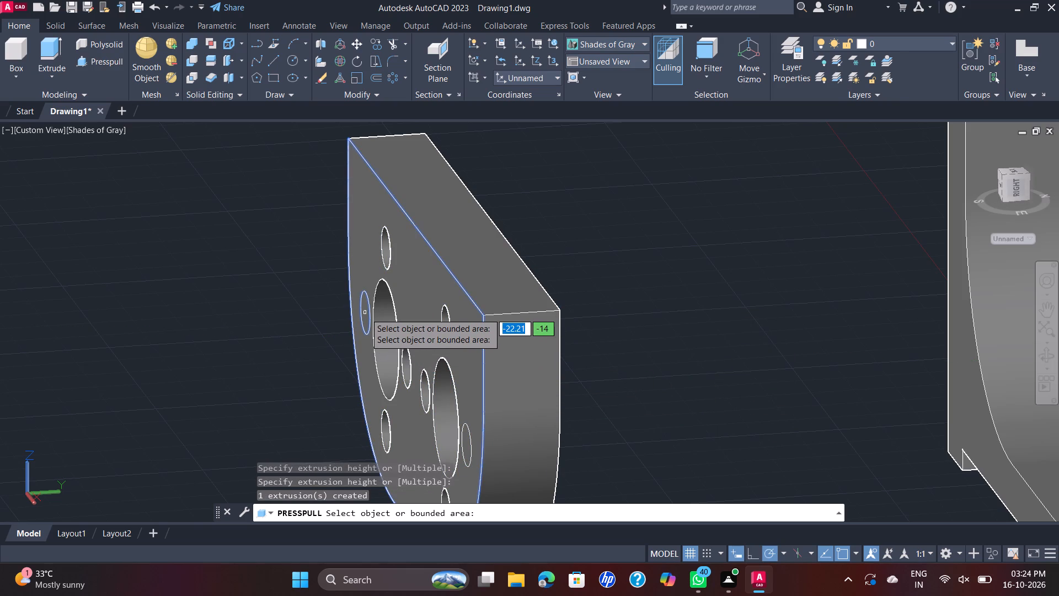
Press-pull the two outermost small circles back through the plate to cut the remaining bolt holes.
{"action": "left_click", "coordinate": [367, 320]}
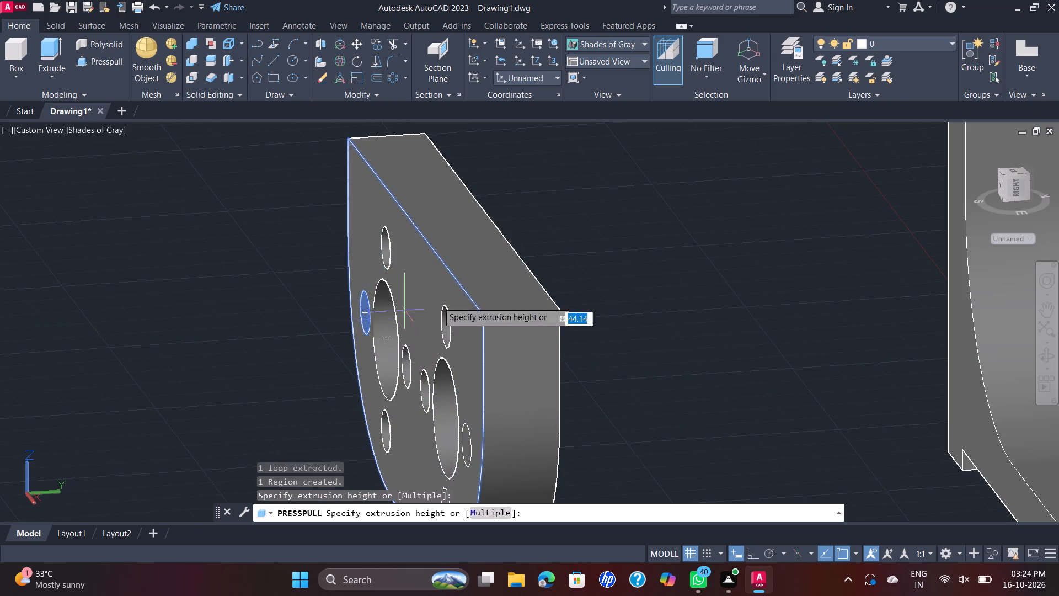
{"action": "left_click", "coordinate": [640, 247]}
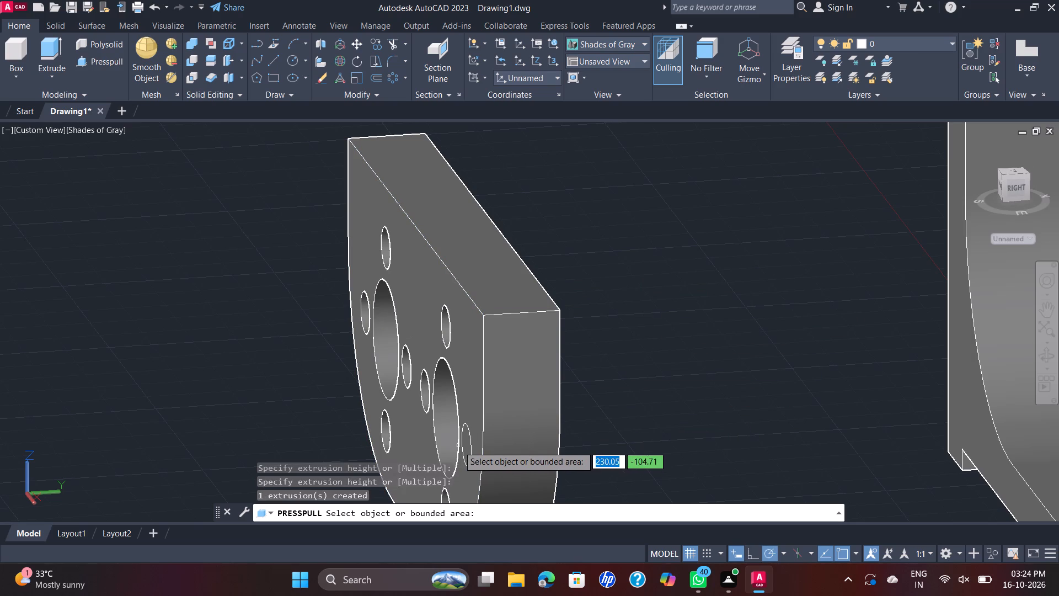
{"action": "left_click", "coordinate": [464, 447]}
{"action": "left_click", "coordinate": [616, 411]}
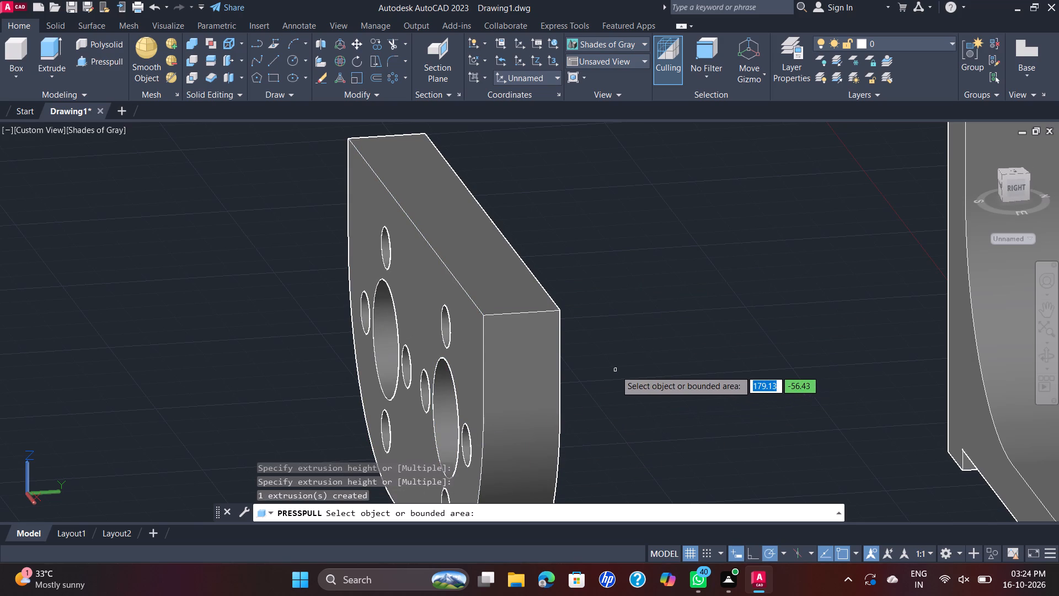
{"action": "key", "text": "Escape"}
Check the cut openings from the front and set the SE Isometric view to show both parts.
{"action": "middle_click_drag", "start_coordinate": [607, 366], "coordinate": [693, 346], "text": "shift"}
{"action": "scroll", "coordinate": [692, 347], "scroll_direction": "down", "scroll_amount": 1, "text": "shift"}
{"action": "middle_click_drag", "start_coordinate": [693, 346], "coordinate": [715, 365], "text": "shift"}
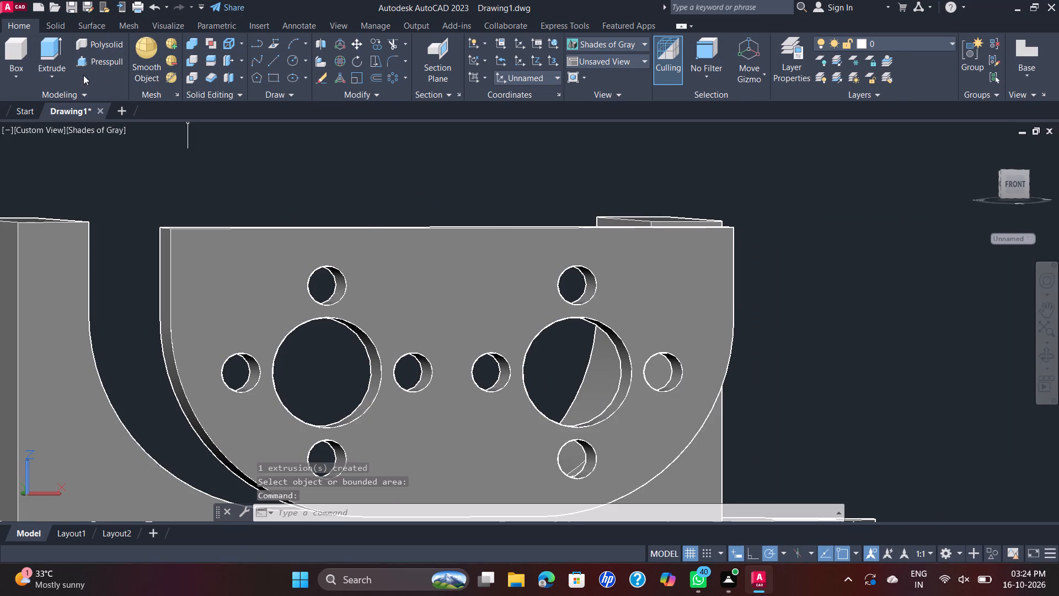
{"action": "left_click", "coordinate": [38, 131]}
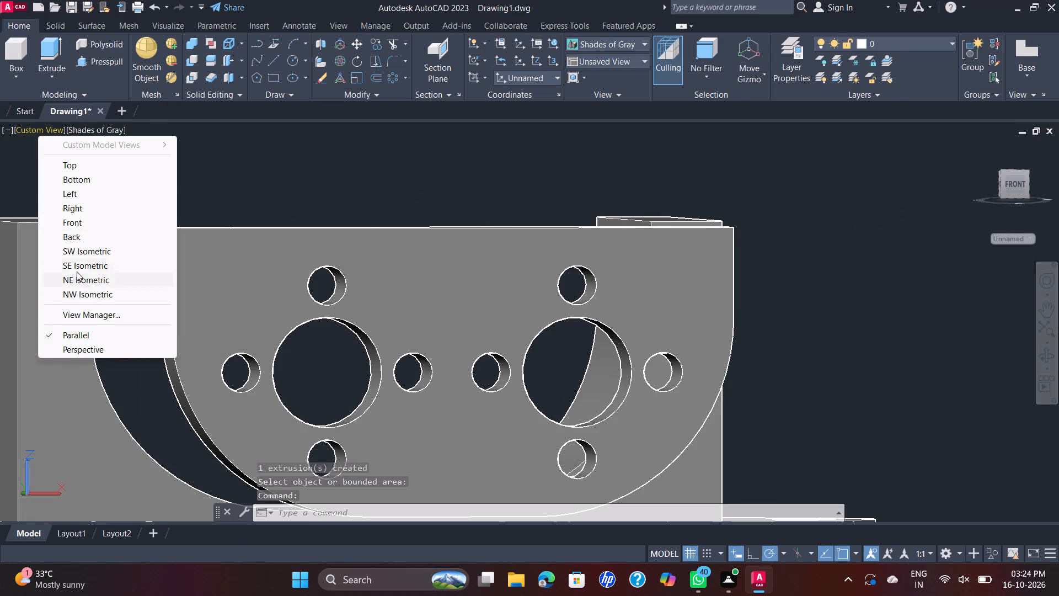
{"action": "left_click", "coordinate": [76, 263]}
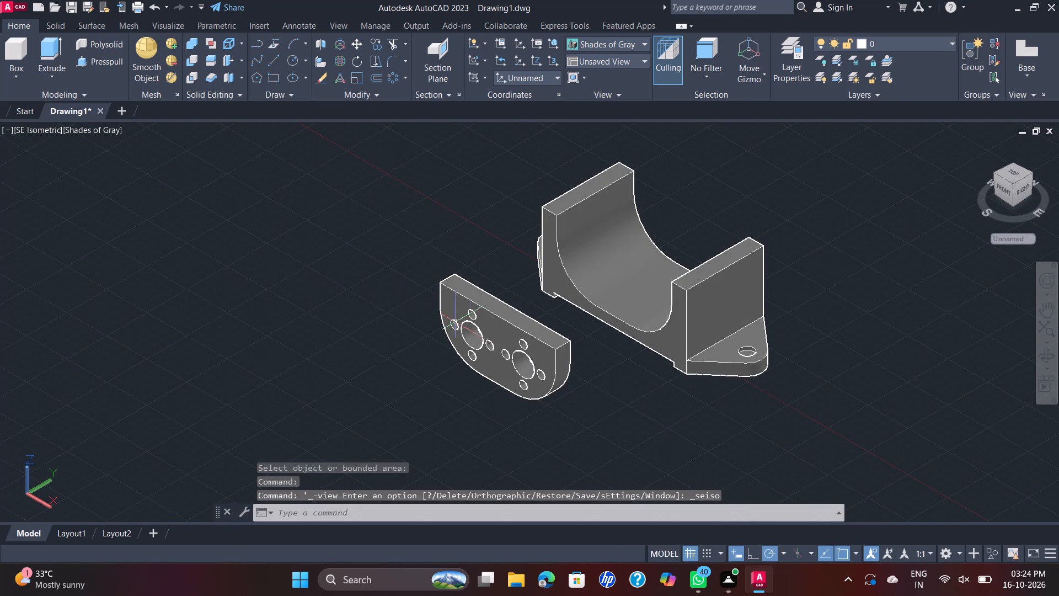
{"action": "scroll", "coordinate": [491, 339], "scroll_direction": "up", "scroll_amount": 1}
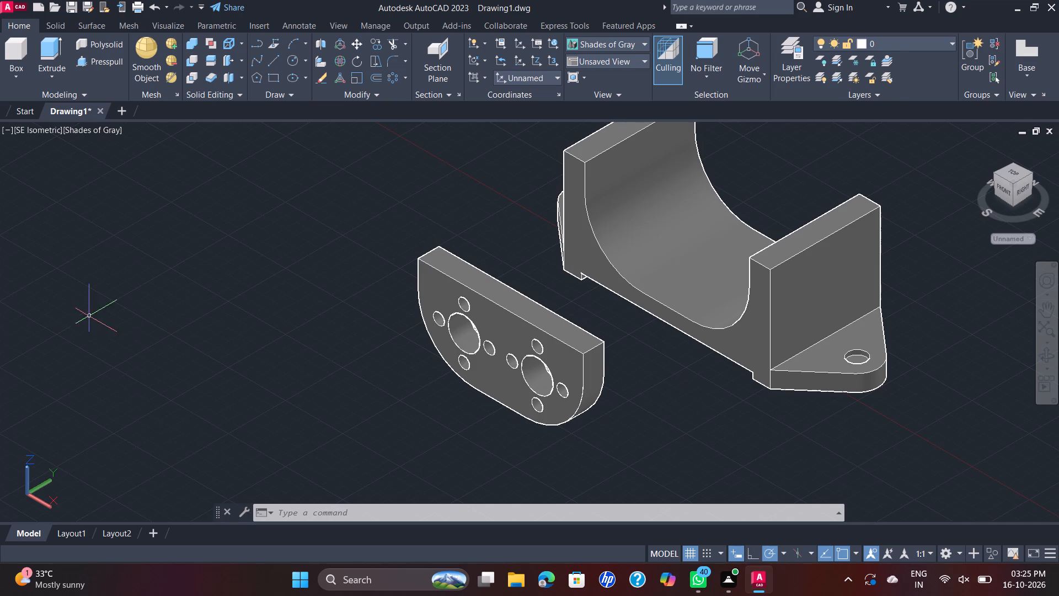
Copy the drilled plate from its upper front corner to a free spot on the side away from the bracket.
{"action": "left_click", "coordinate": [468, 301]}
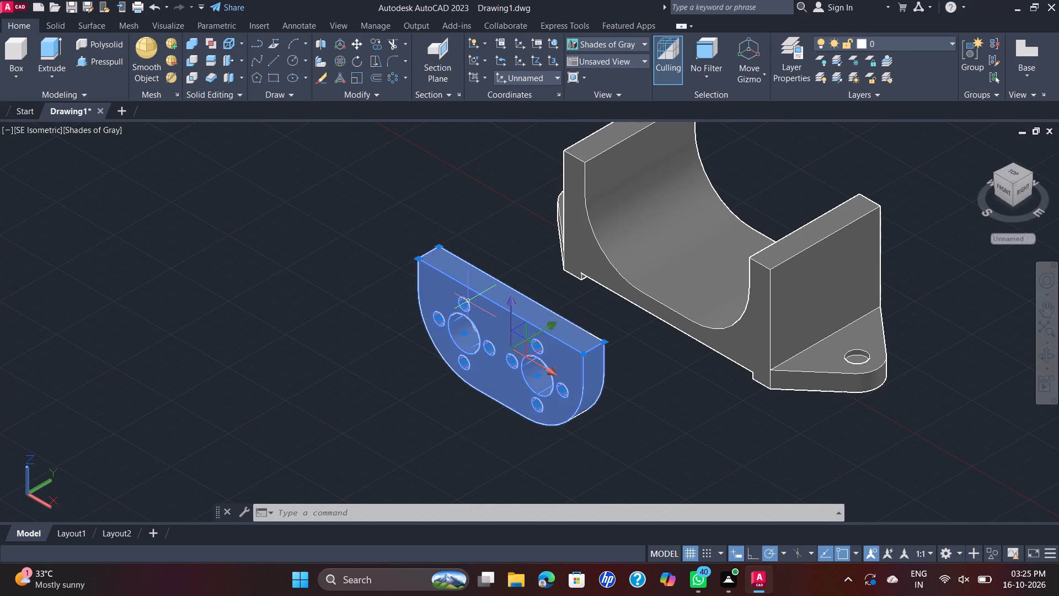
{"action": "left_click", "coordinate": [371, 46]}
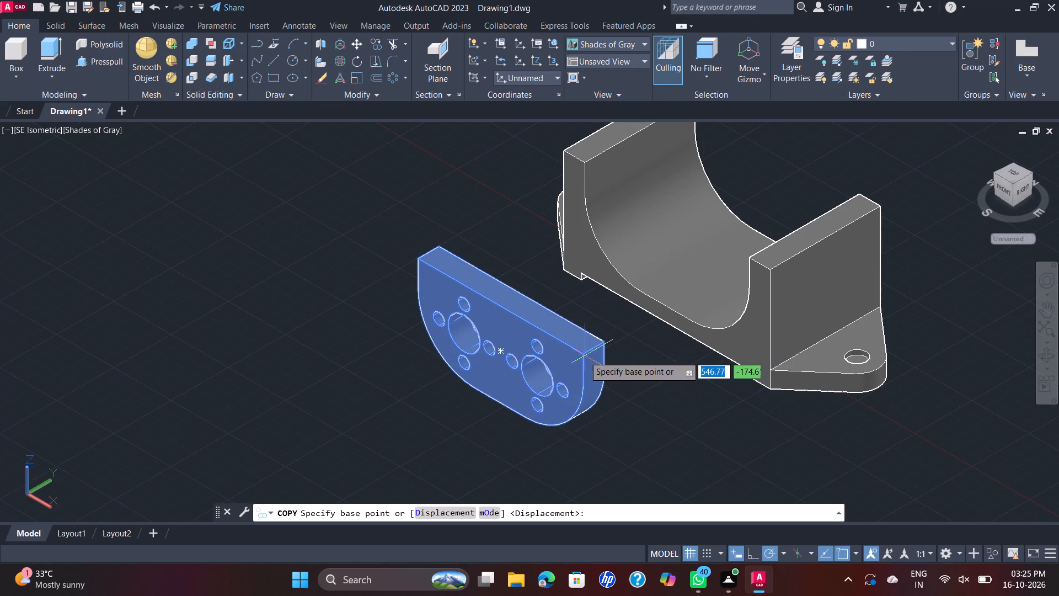
{"action": "left_click", "coordinate": [587, 352]}
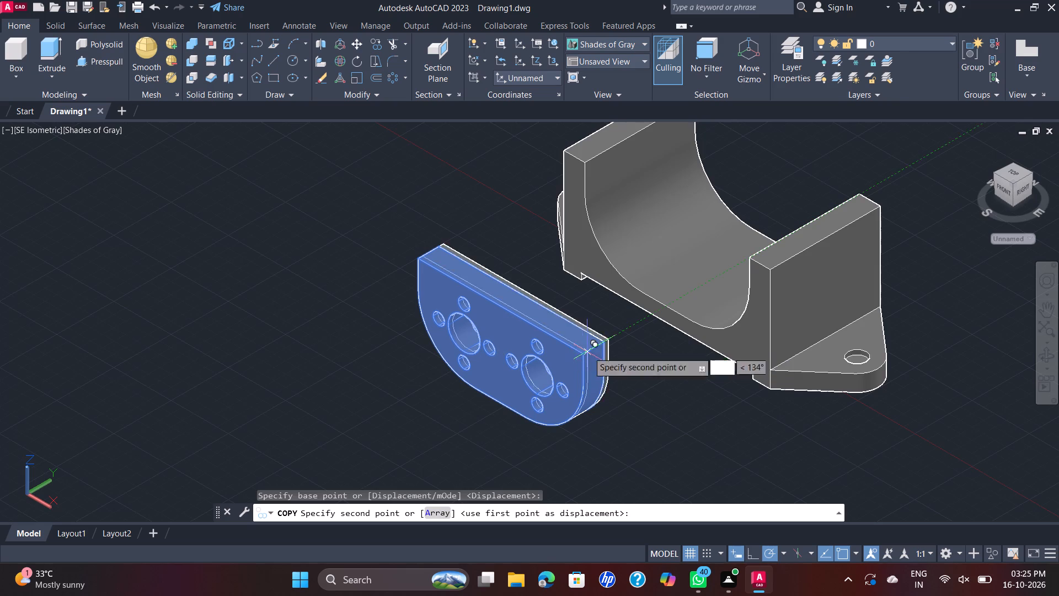
{"action": "left_click", "coordinate": [370, 306]}
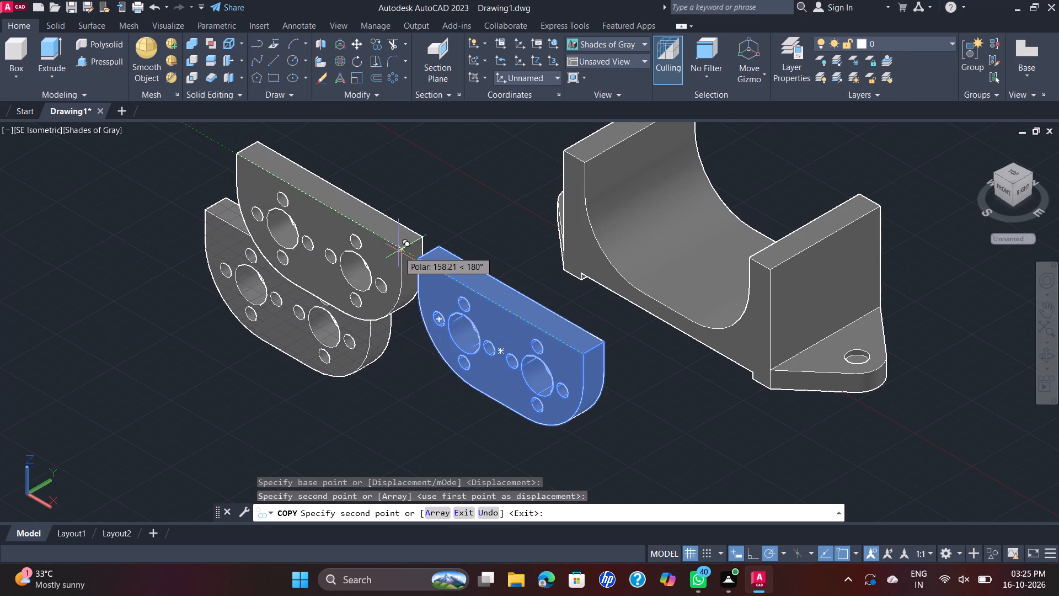
{"action": "key", "text": "Escape"}
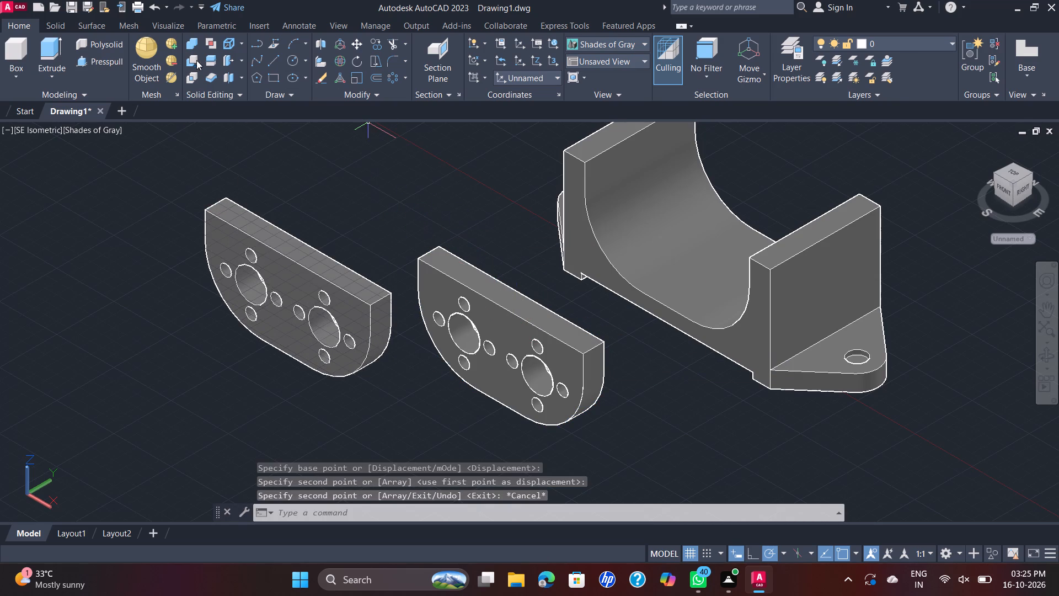
Draw a 3-unit reference line from the original plate's upper front right corner back along its top edge.
{"action": "left_click", "coordinate": [270, 59]}
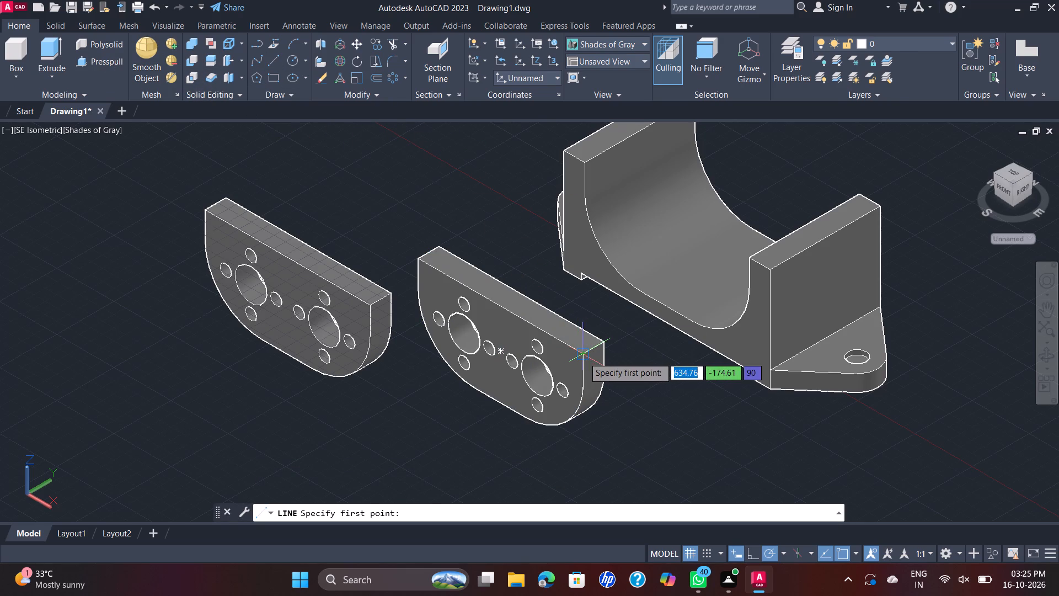
{"action": "left_click", "coordinate": [584, 357]}
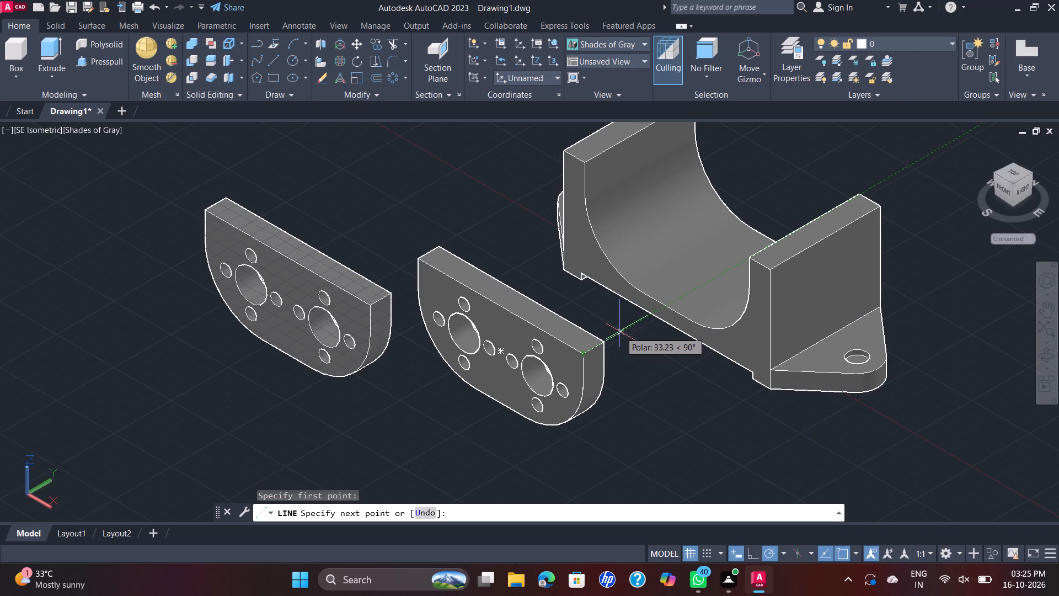
{"action": "key", "text": "3"}
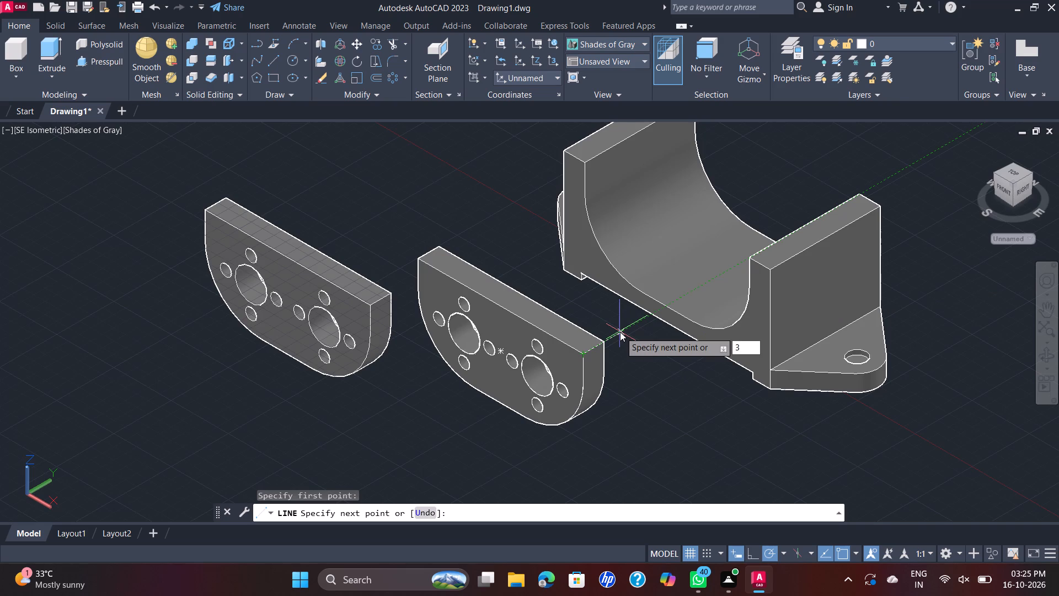
{"action": "key", "text": "Return"}
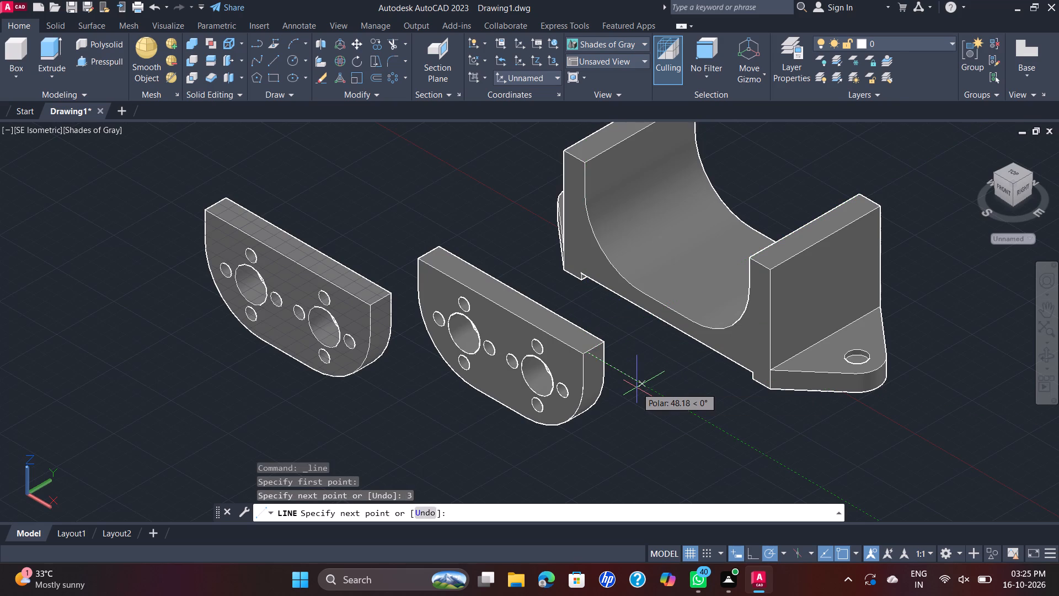
{"action": "key", "text": "Escape"}
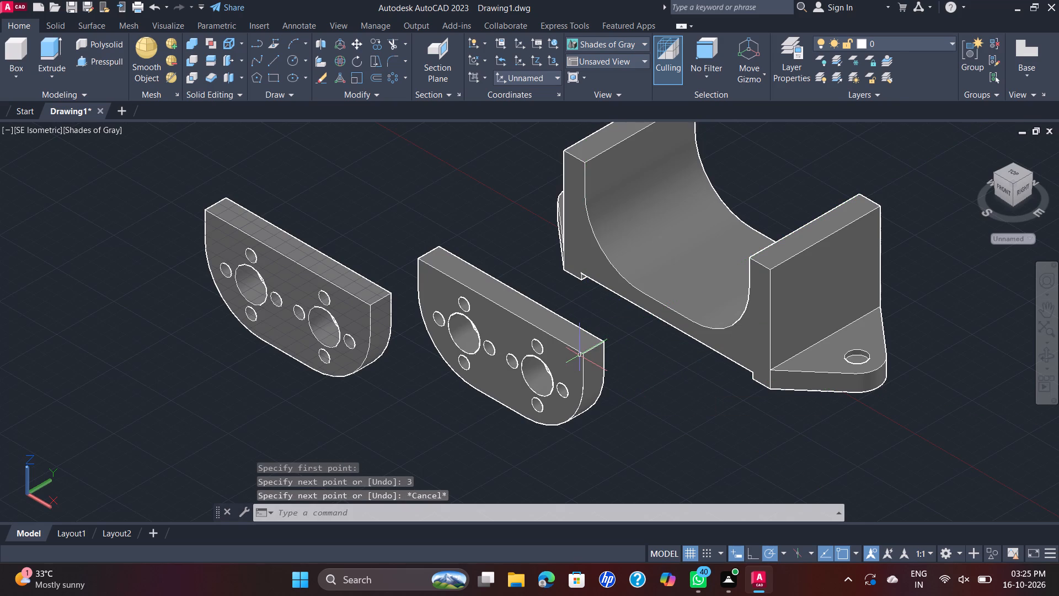
Move the original plate from the reference line's end to the front inner top corner of the bracket's right arm.
{"action": "left_click", "coordinate": [574, 348]}
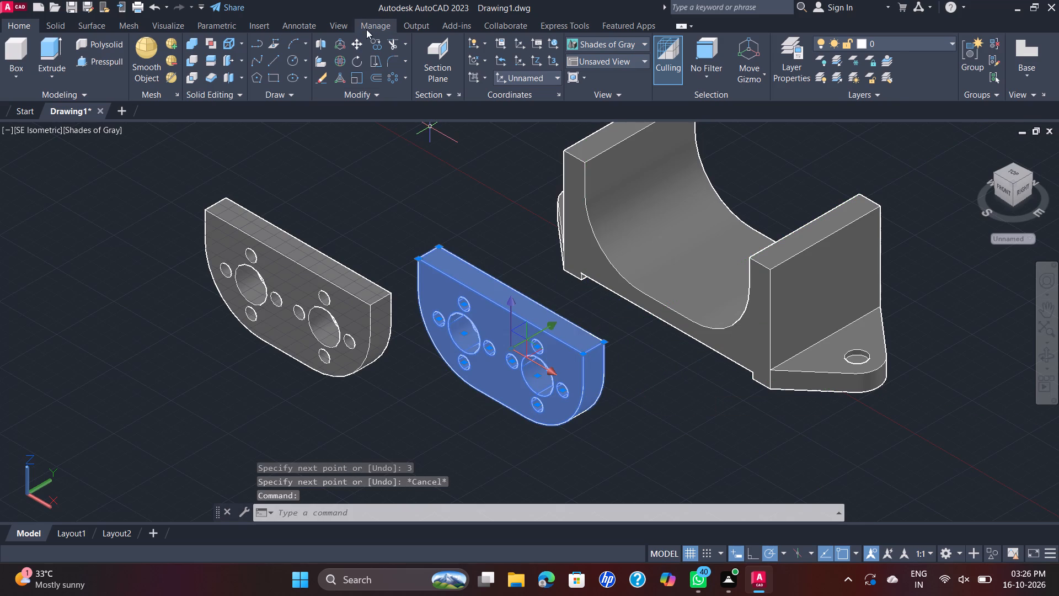
{"action": "left_click", "coordinate": [362, 41]}
{"action": "scroll", "coordinate": [599, 356], "scroll_direction": "up", "scroll_amount": 2}
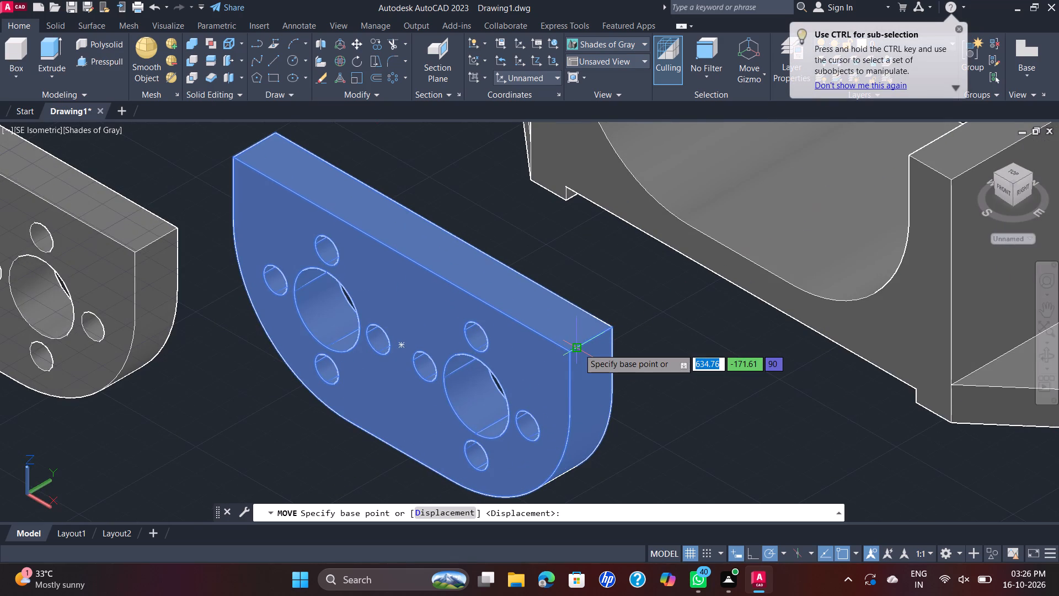
{"action": "scroll", "coordinate": [579, 347], "scroll_direction": "up", "scroll_amount": 2}
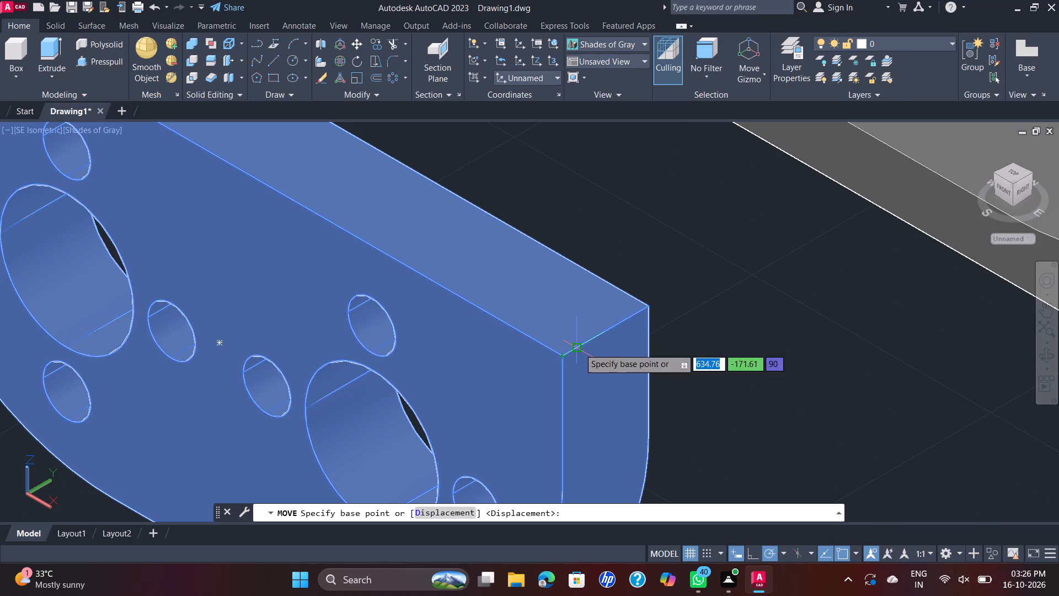
{"action": "left_click", "coordinate": [579, 348]}
{"action": "scroll", "coordinate": [760, 267], "scroll_direction": "down", "scroll_amount": 3}
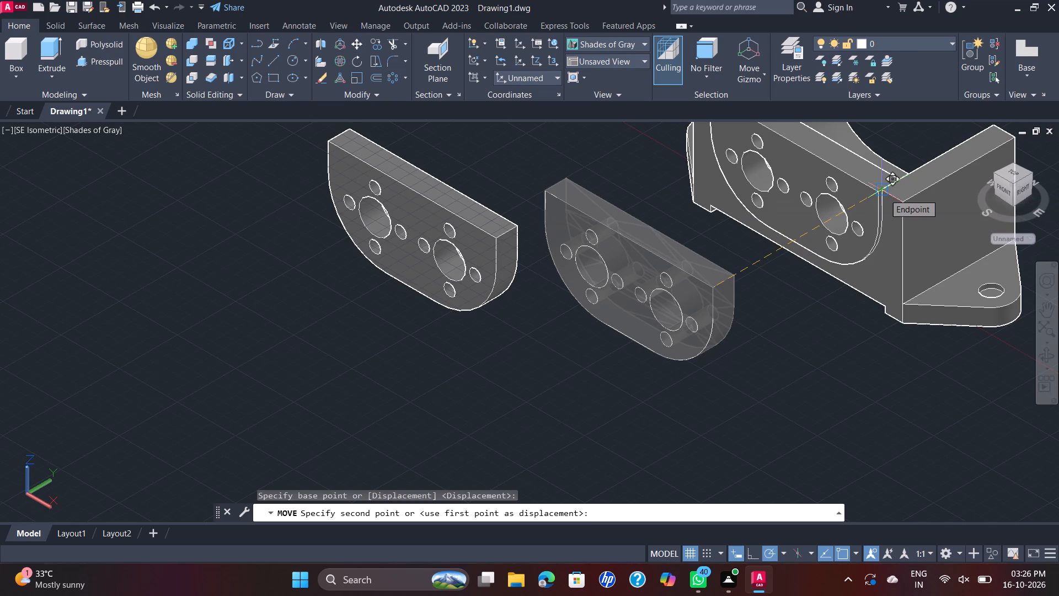
{"action": "left_click", "coordinate": [884, 194]}
Delete the leftover plate outline, hole circles and reference line between the copied plate and the bracket.
{"action": "scroll", "coordinate": [836, 278], "scroll_direction": "down", "scroll_amount": 1}
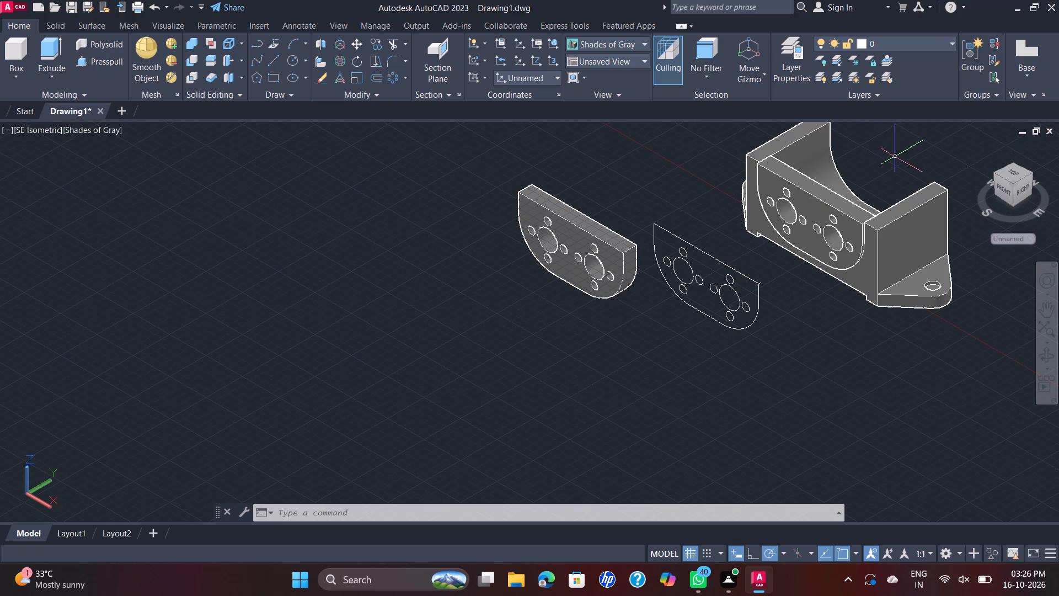
{"action": "scroll", "coordinate": [615, 254], "scroll_direction": "up", "scroll_amount": 2}
{"action": "left_click", "coordinate": [609, 245]}
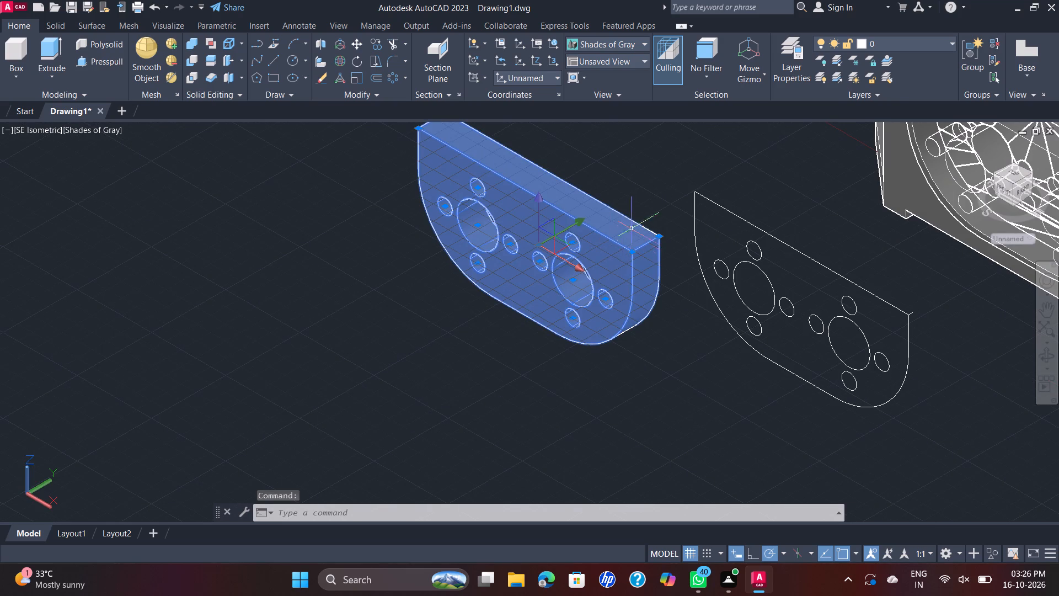
{"action": "key", "text": "Escape"}
{"action": "left_click", "coordinate": [659, 172]}
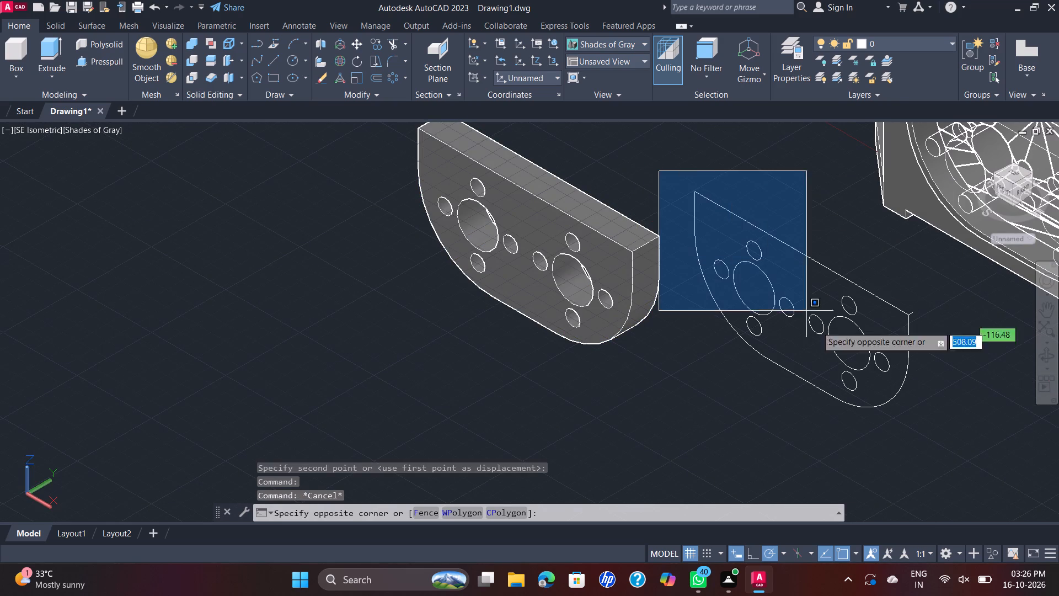
{"action": "left_click", "coordinate": [928, 446]}
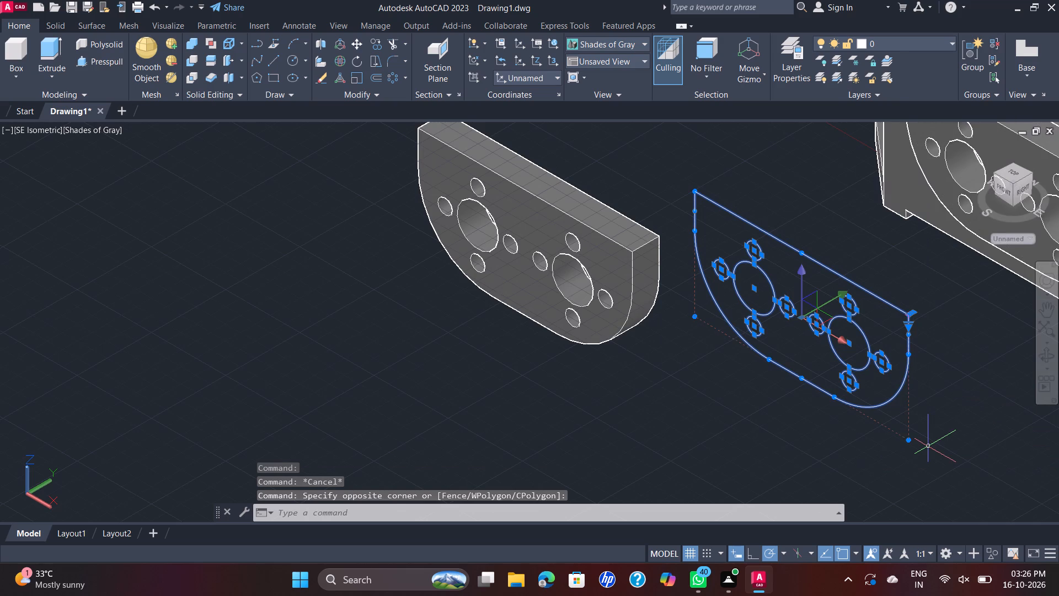
{"action": "key", "text": "Delete"}
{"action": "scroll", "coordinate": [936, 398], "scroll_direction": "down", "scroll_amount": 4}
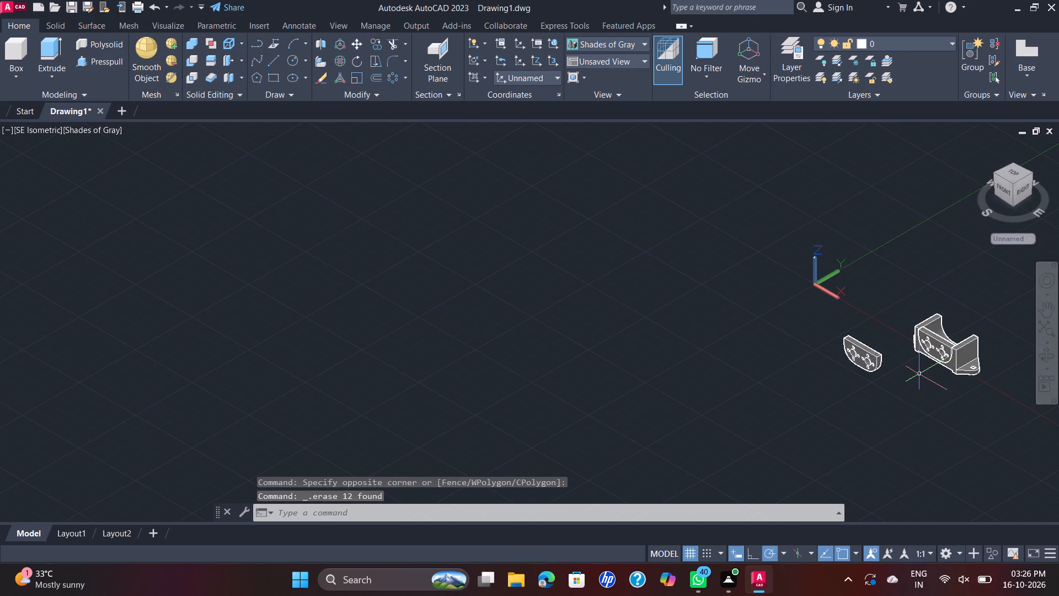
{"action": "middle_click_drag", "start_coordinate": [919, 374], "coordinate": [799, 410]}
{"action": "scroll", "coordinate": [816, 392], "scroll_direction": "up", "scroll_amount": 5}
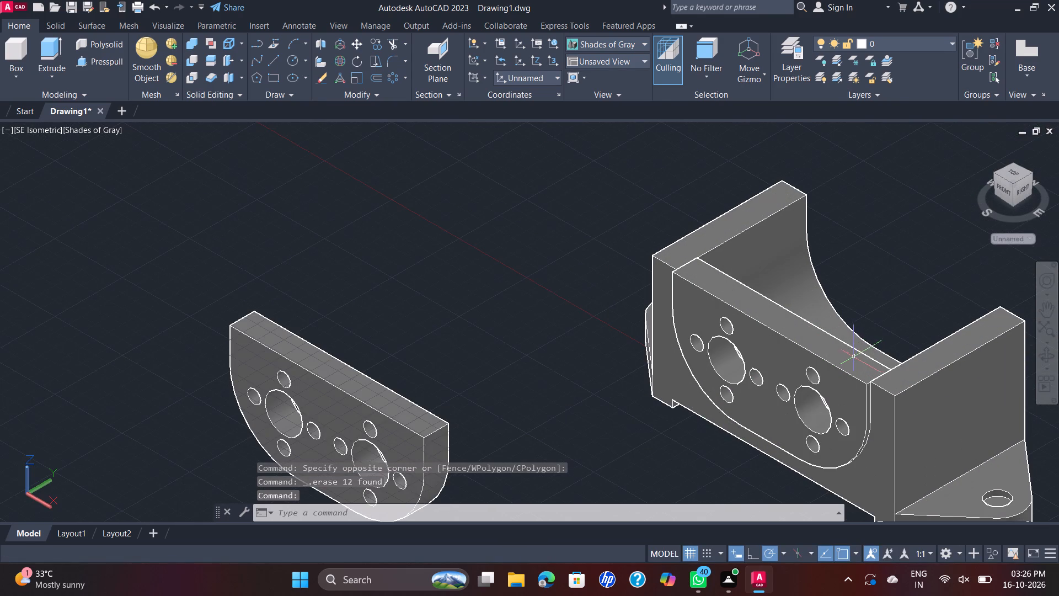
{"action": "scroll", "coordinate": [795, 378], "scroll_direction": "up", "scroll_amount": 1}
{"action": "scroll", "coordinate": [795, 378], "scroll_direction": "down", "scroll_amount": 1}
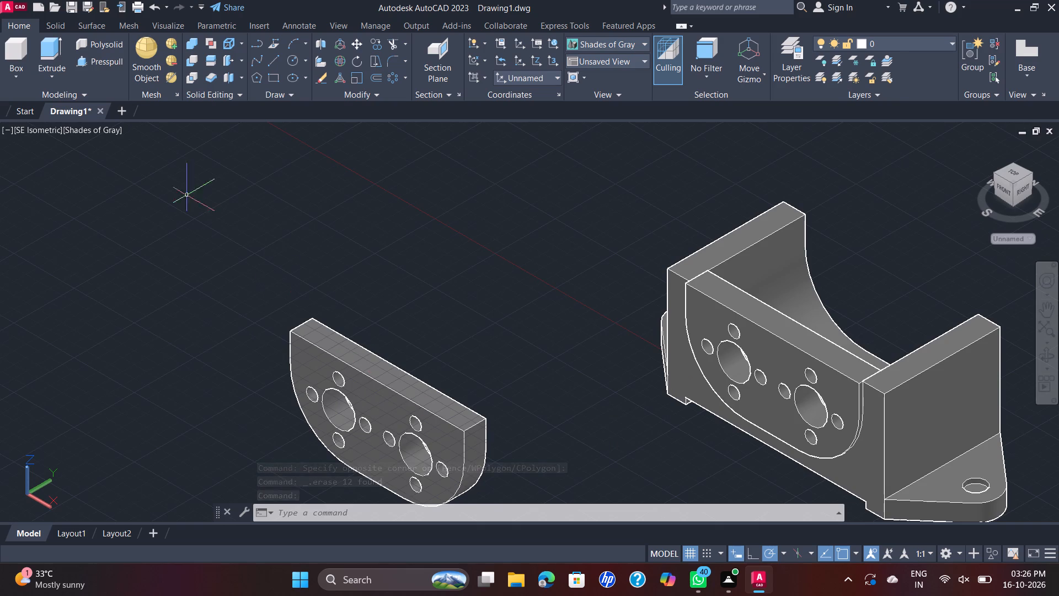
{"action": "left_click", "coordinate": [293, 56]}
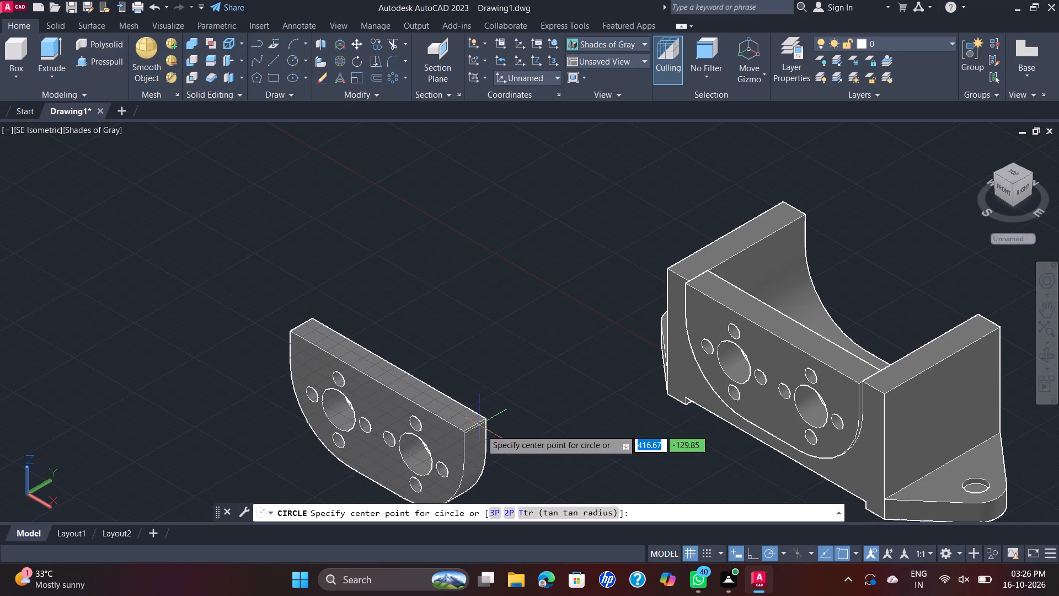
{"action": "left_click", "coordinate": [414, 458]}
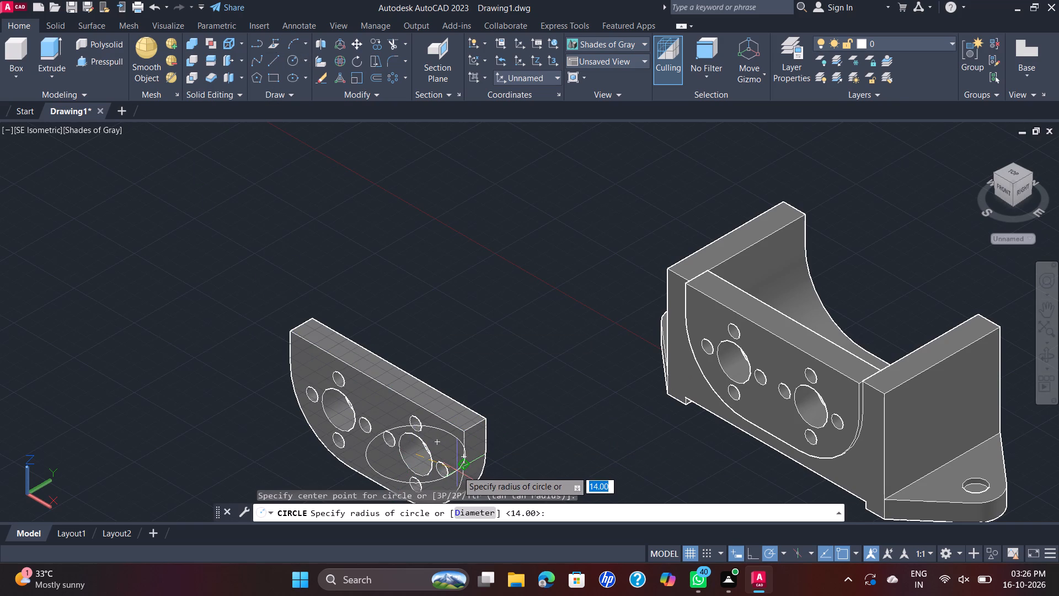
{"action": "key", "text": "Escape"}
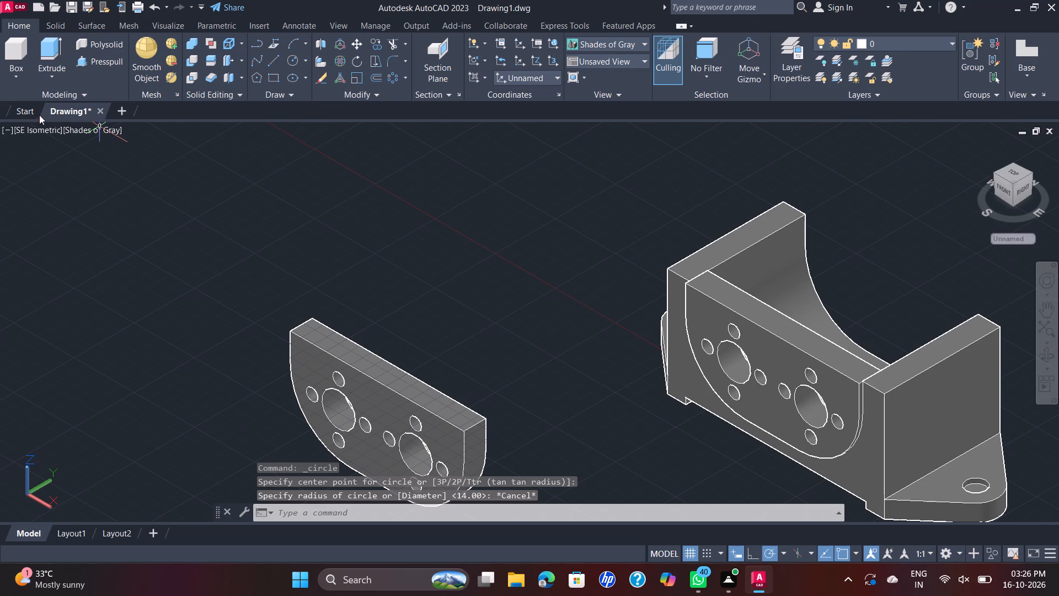
In the Front view, draw a 60-diameter circle centred on the right large opening of the copied plate.
{"action": "left_click", "coordinate": [29, 127]}
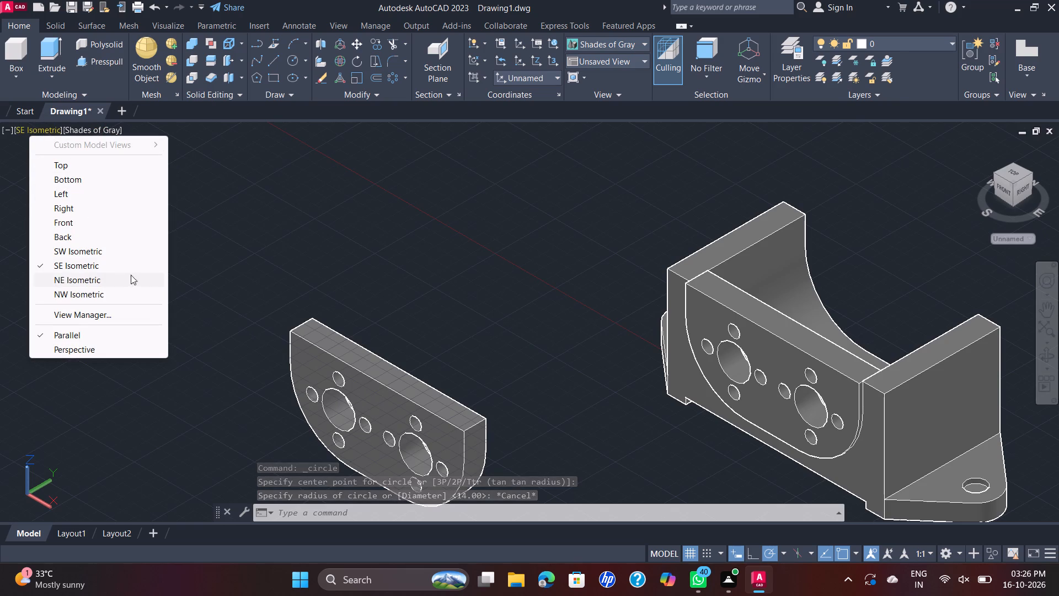
{"action": "left_click", "coordinate": [69, 222]}
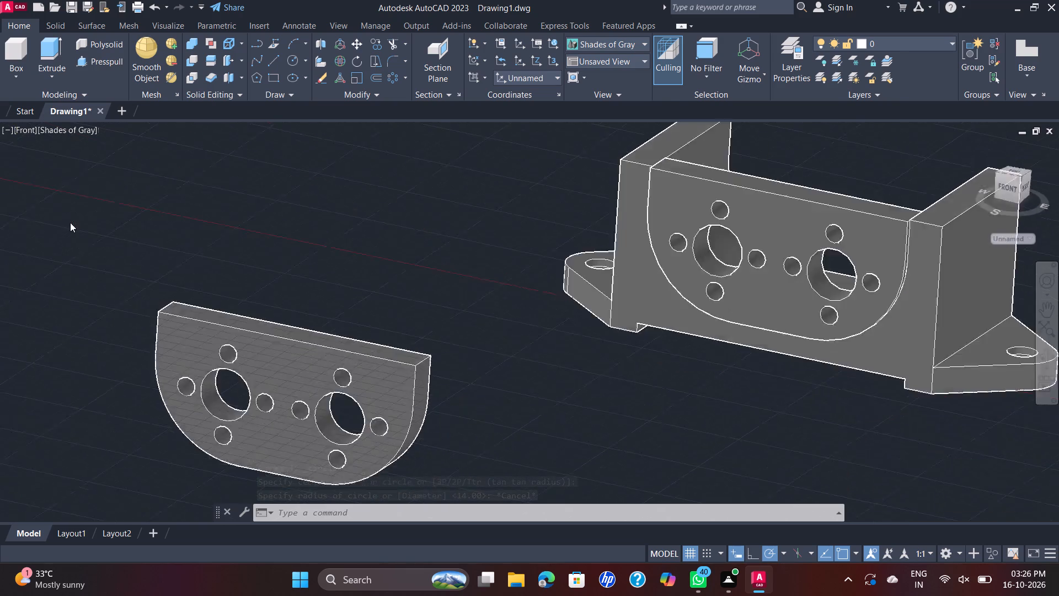
{"action": "scroll", "coordinate": [239, 333], "scroll_direction": "down", "scroll_amount": 2}
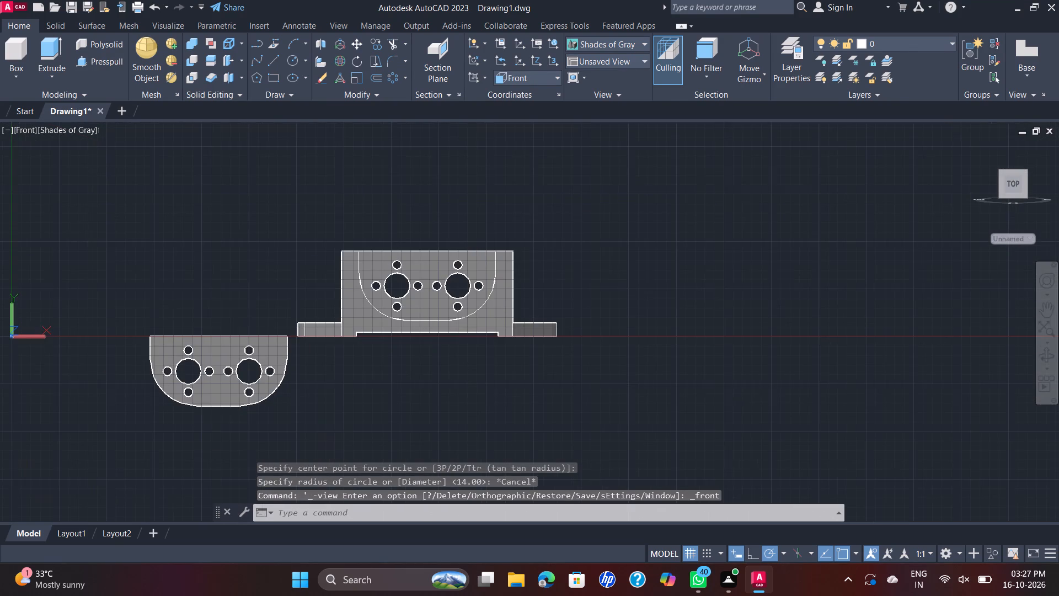
{"action": "middle_click_drag", "start_coordinate": [244, 334], "coordinate": [356, 290]}
{"action": "scroll", "coordinate": [366, 329], "scroll_direction": "up", "scroll_amount": 3}
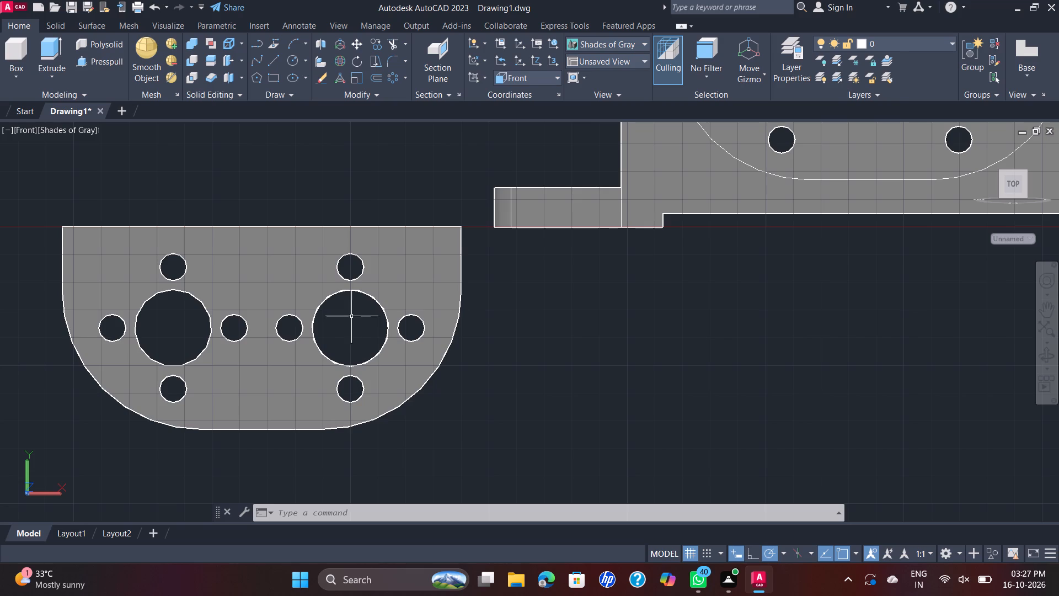
{"action": "left_click", "coordinate": [288, 62]}
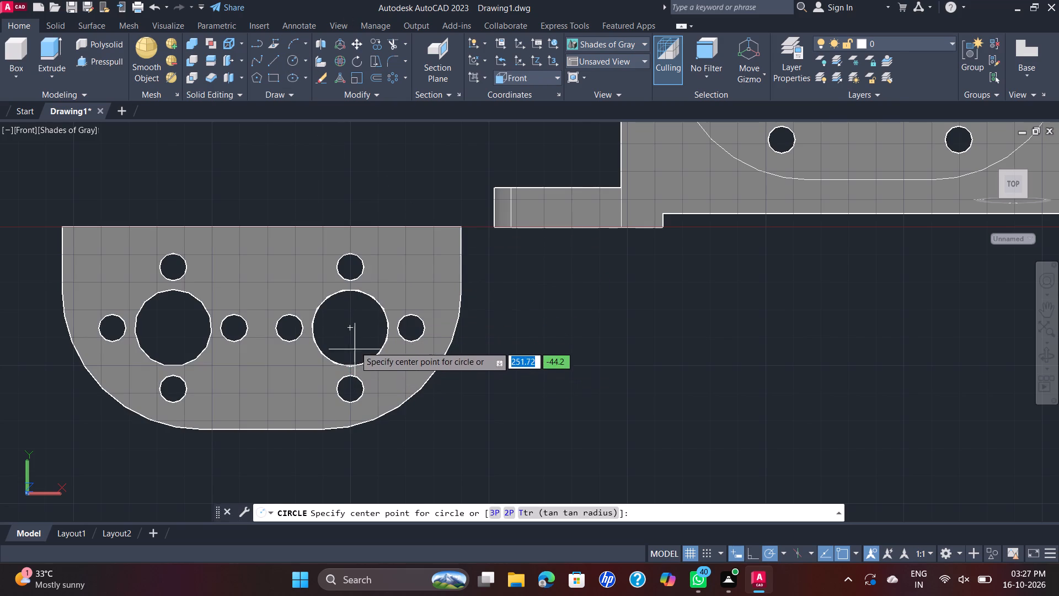
{"action": "left_click", "coordinate": [349, 327]}
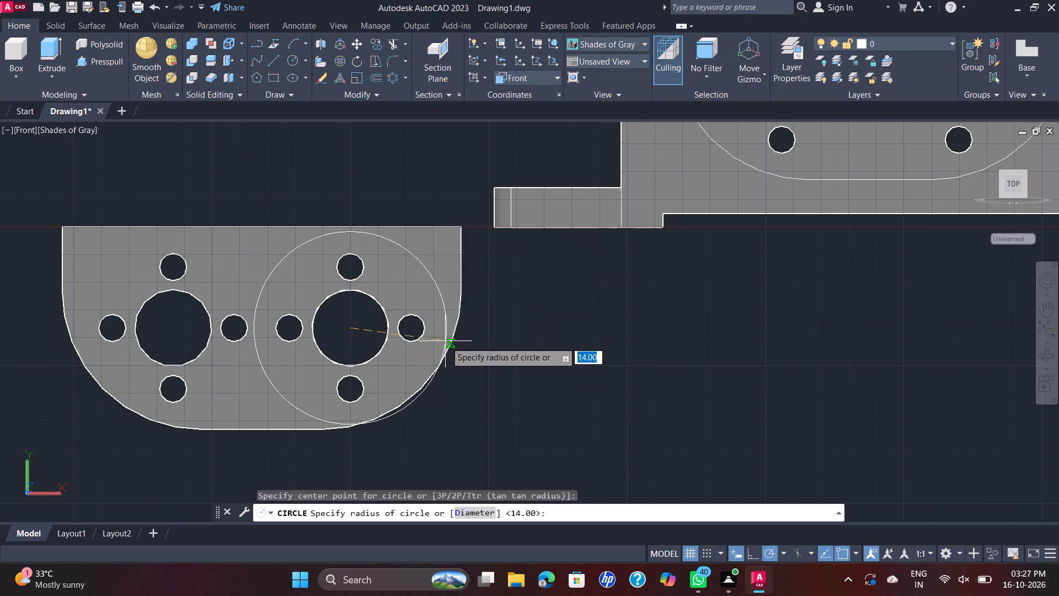
{"action": "key", "text": "d"}
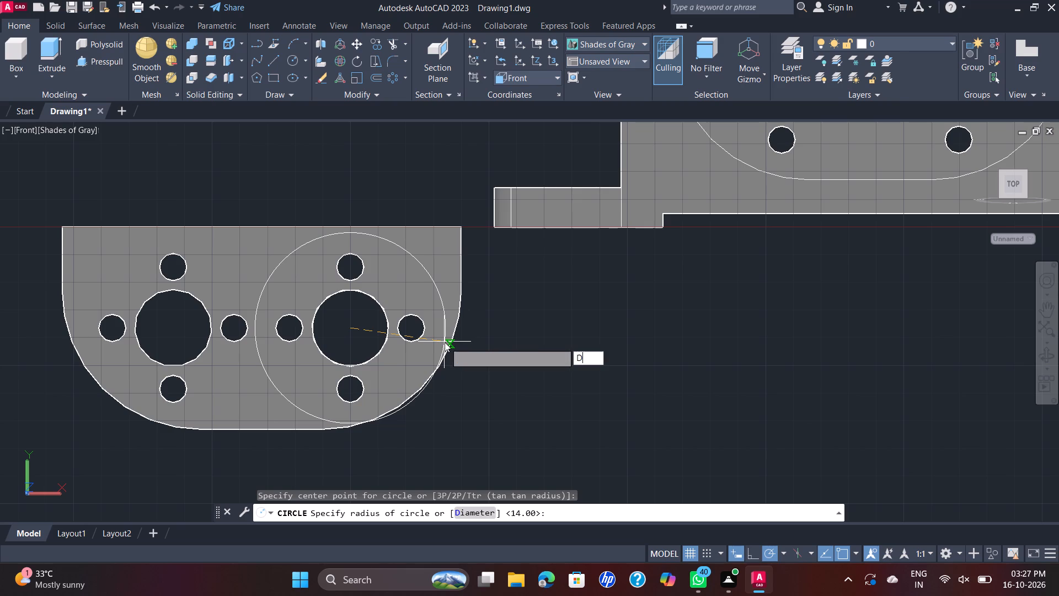
{"action": "key", "text": "Return"}
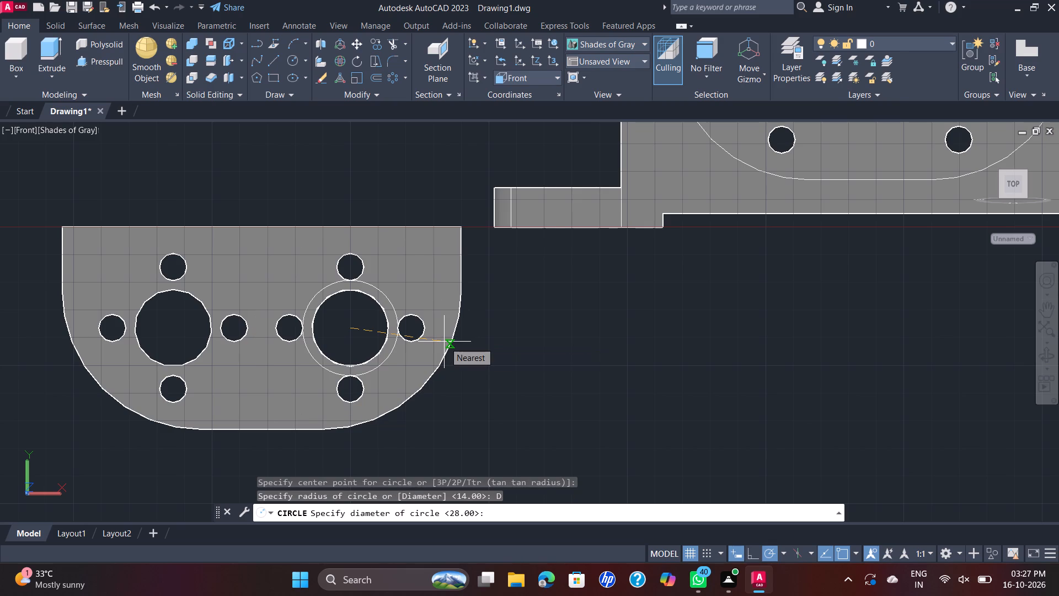
{"action": "type", "text": "60"}
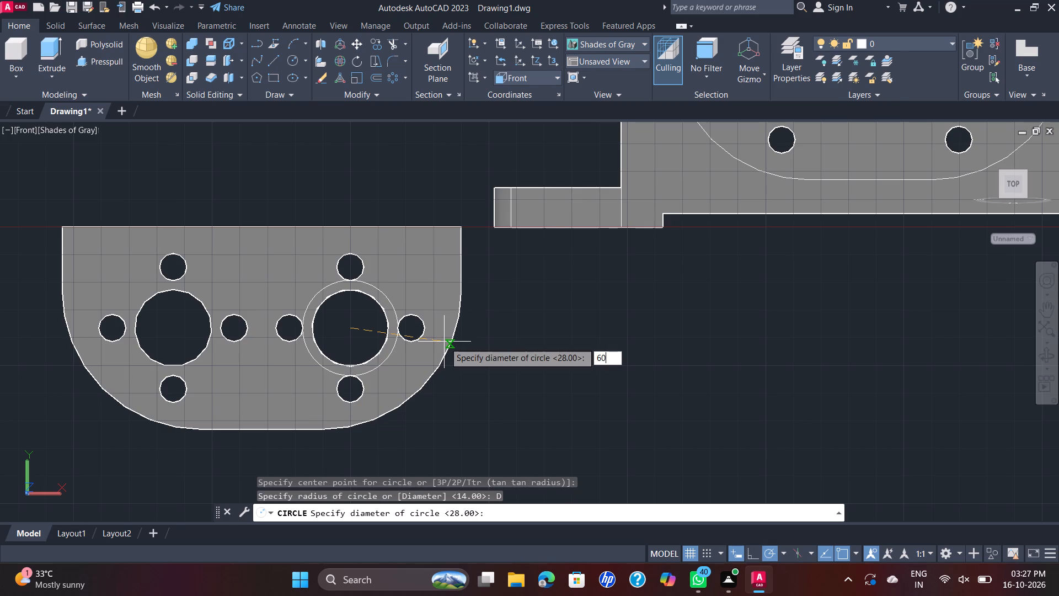
{"action": "key", "text": "Return"}
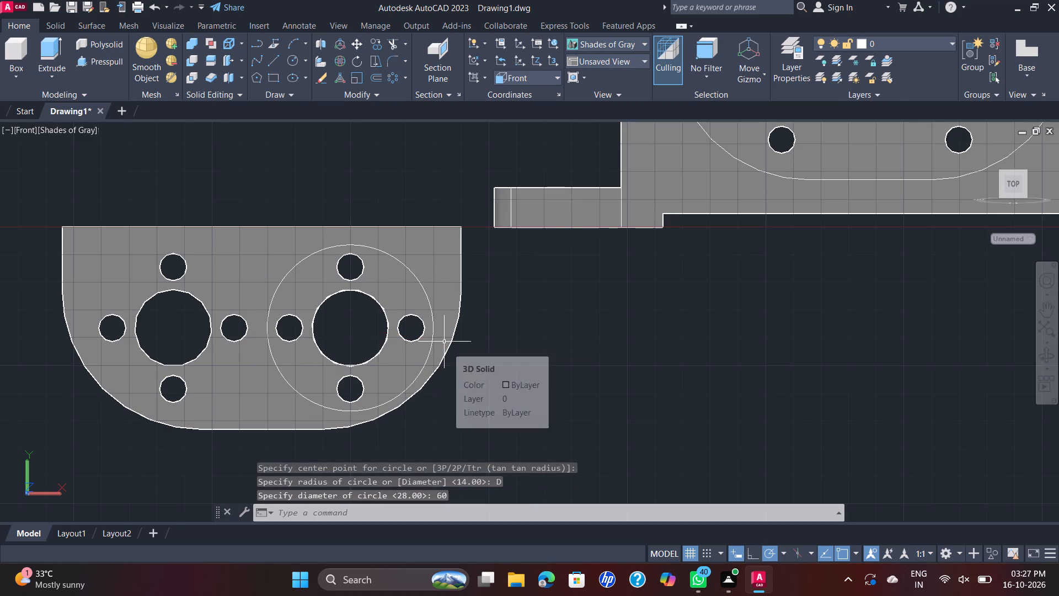
{"action": "left_click", "coordinate": [322, 251]}
{"action": "key", "text": "Escape"}
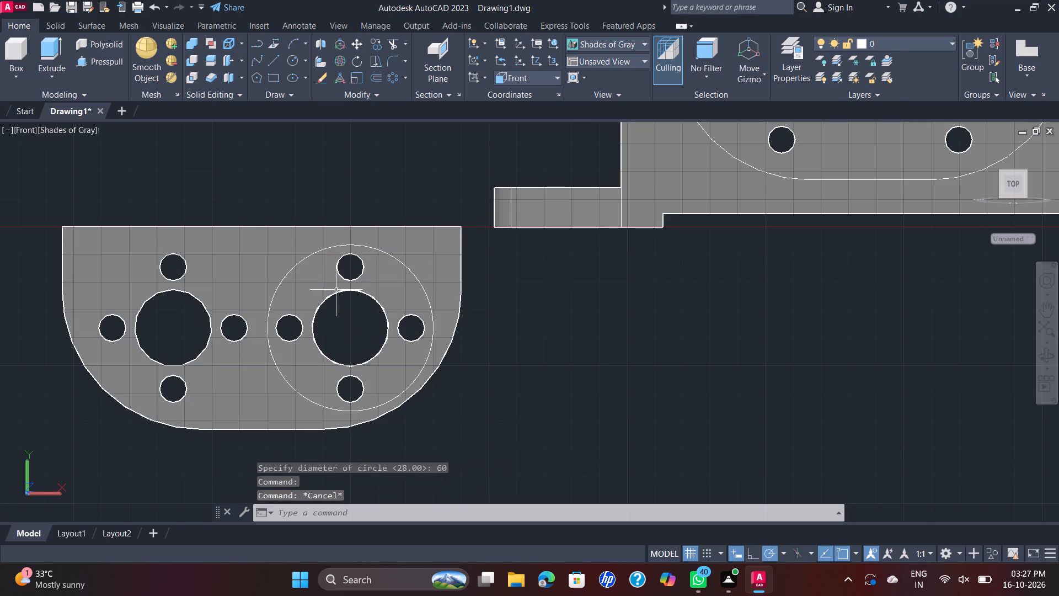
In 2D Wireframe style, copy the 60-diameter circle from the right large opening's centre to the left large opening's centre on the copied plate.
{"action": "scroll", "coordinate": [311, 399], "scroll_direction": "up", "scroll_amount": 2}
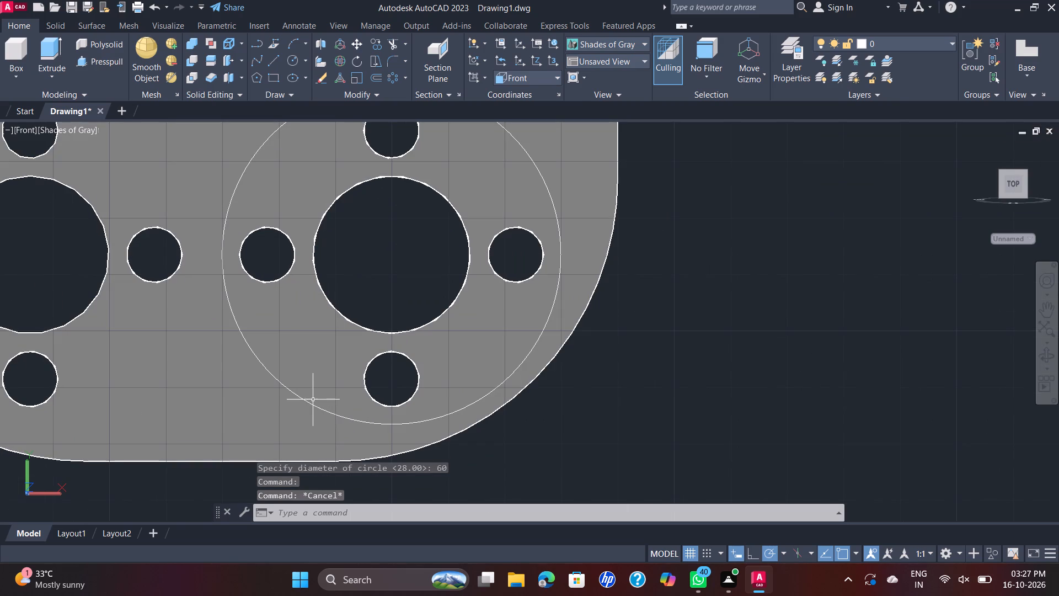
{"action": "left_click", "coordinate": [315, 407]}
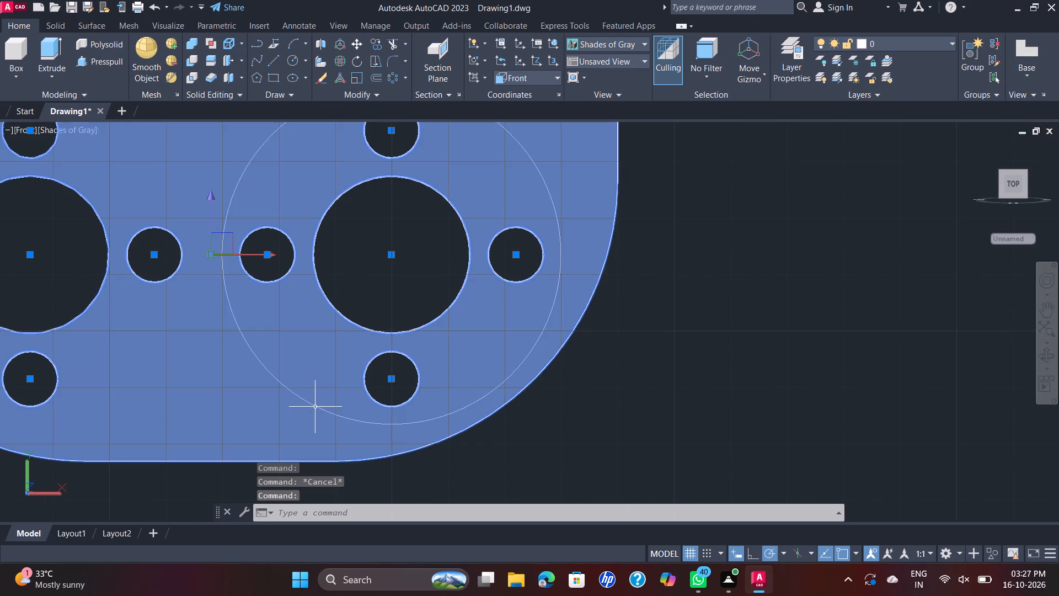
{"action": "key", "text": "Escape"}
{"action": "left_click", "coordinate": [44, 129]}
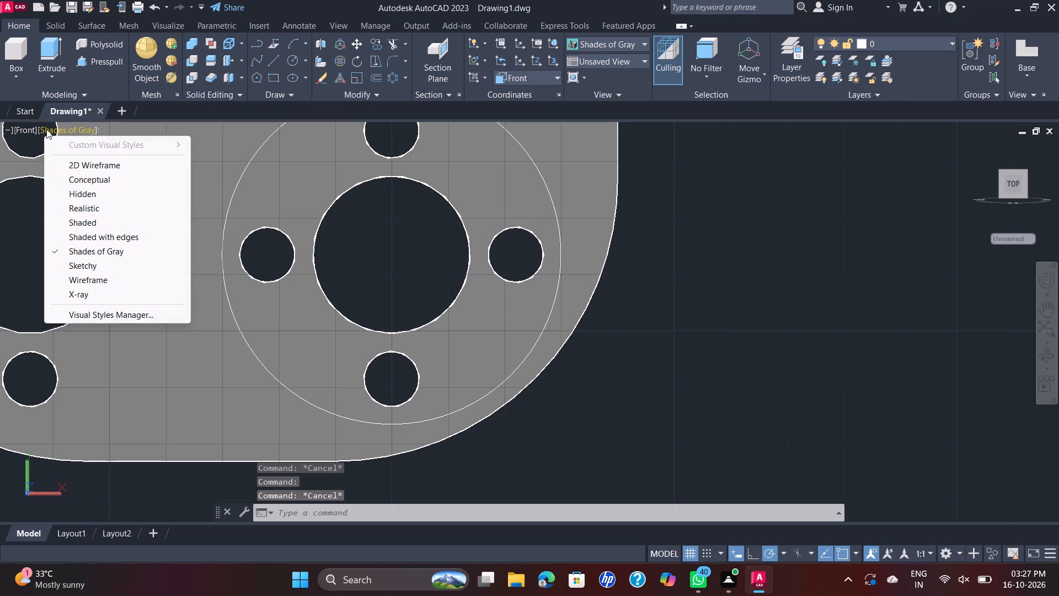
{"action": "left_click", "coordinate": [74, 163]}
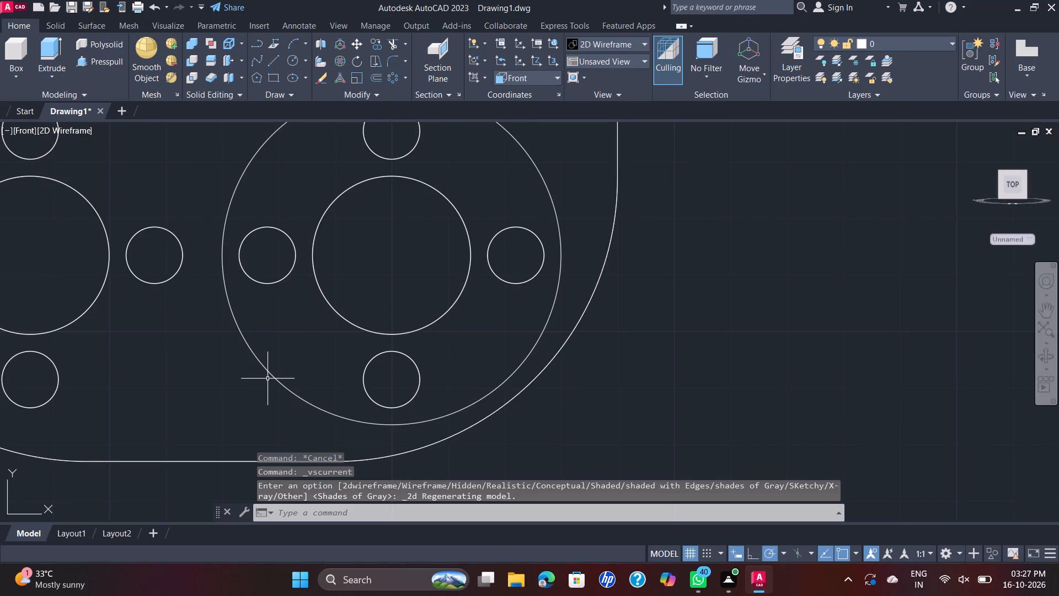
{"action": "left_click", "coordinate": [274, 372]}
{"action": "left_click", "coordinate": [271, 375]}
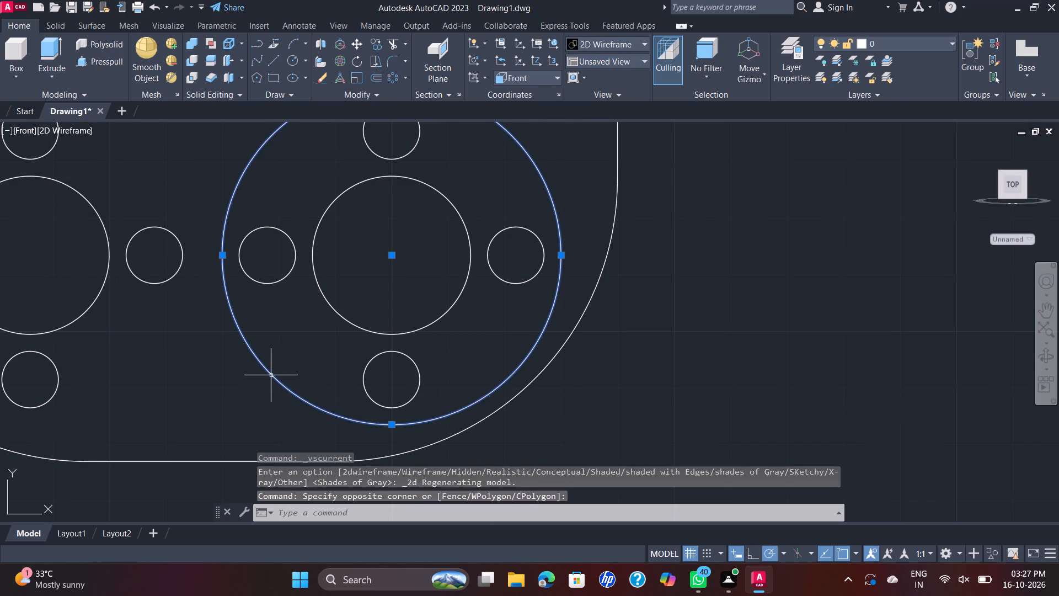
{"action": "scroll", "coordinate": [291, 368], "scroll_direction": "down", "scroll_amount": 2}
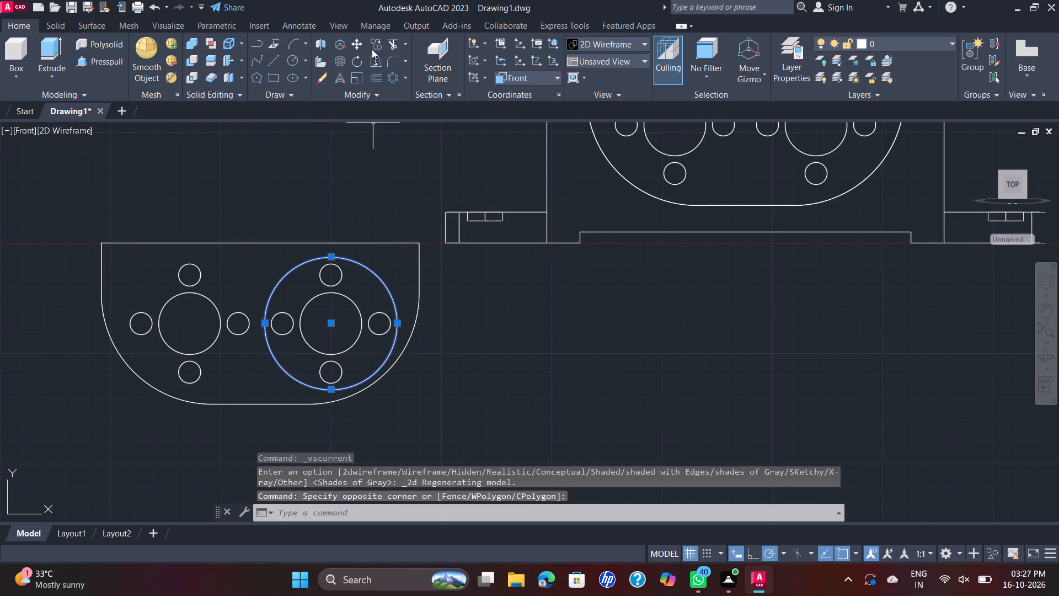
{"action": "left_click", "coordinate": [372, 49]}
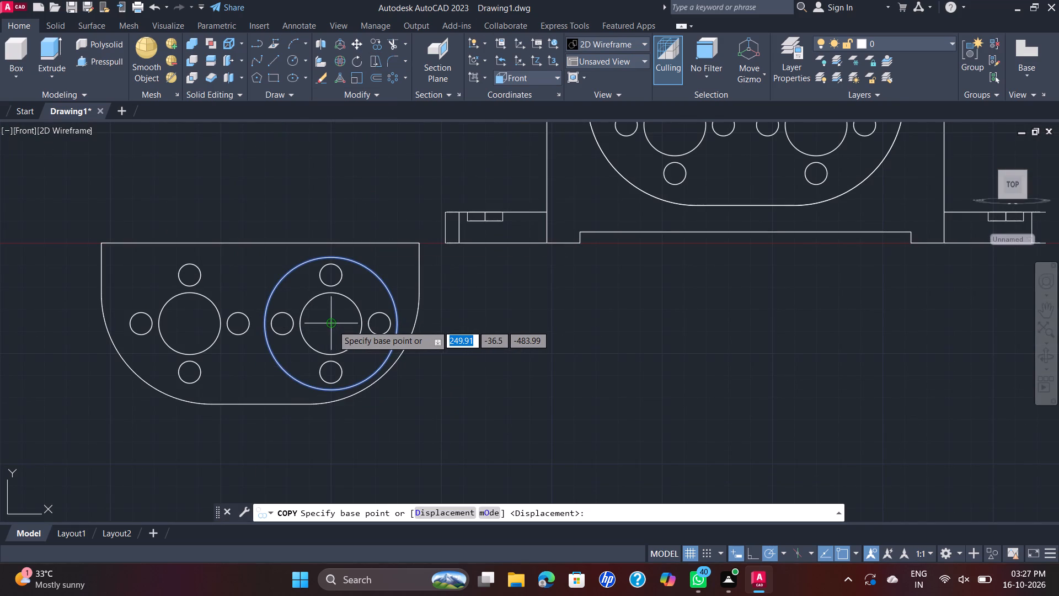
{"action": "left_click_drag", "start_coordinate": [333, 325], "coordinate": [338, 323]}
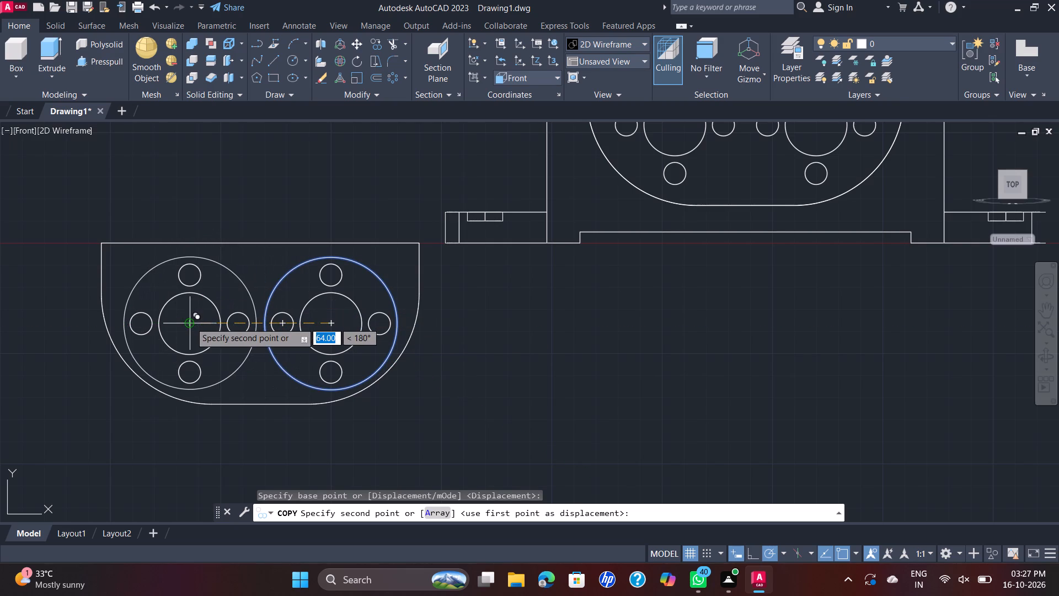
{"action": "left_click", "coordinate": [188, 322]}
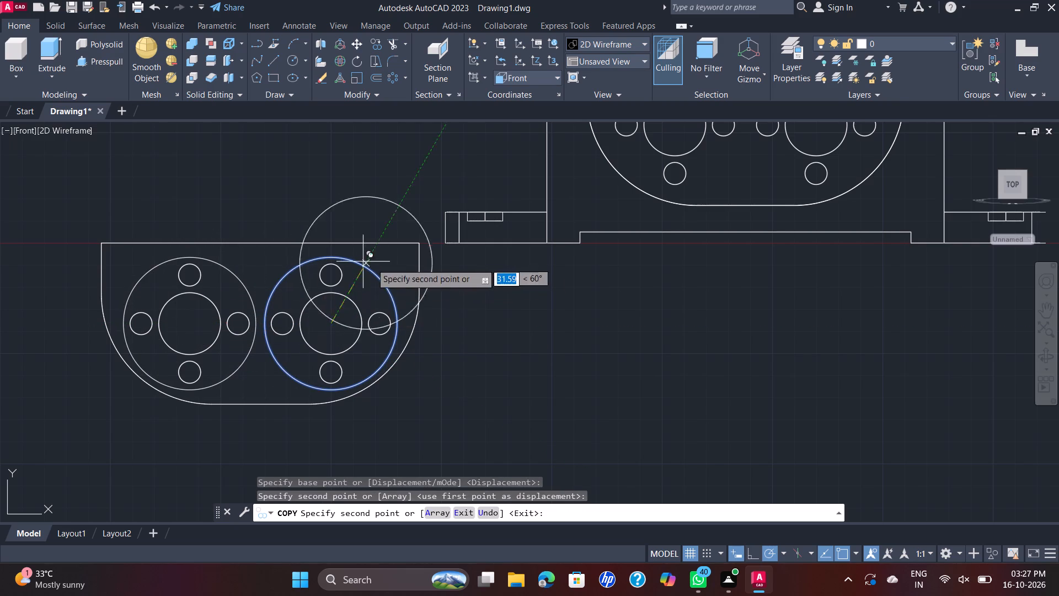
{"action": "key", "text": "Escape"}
Examine the copied plate's two circles and the bracket assembly in the SE Isometric view, in wireframe and Shades of Gray.
{"action": "scroll", "coordinate": [443, 314], "scroll_direction": "down", "scroll_amount": 1}
{"action": "scroll", "coordinate": [446, 313], "scroll_direction": "up", "scroll_amount": 1}
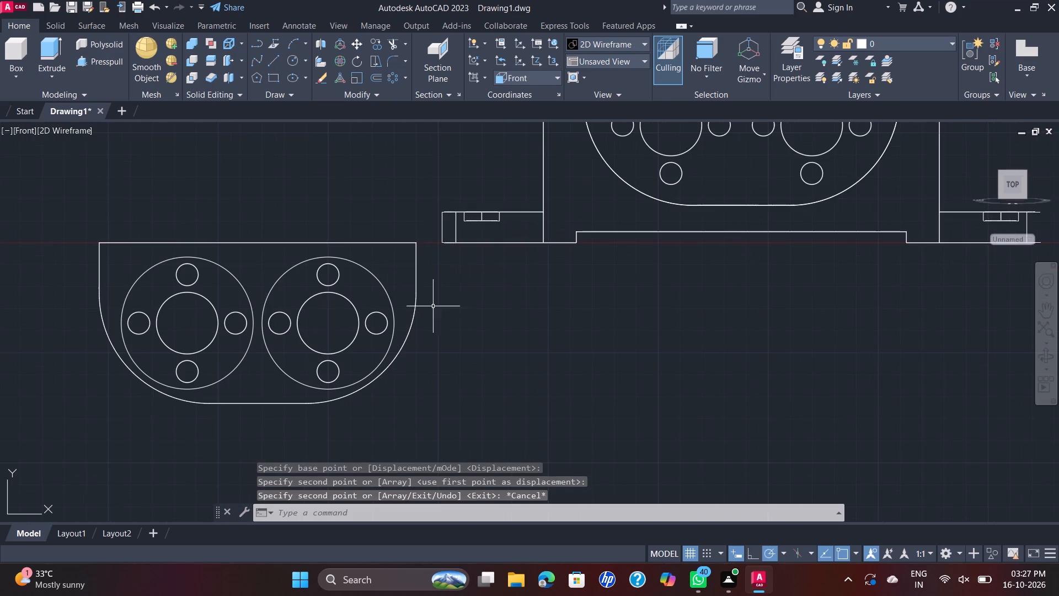
{"action": "left_click", "coordinate": [20, 135]}
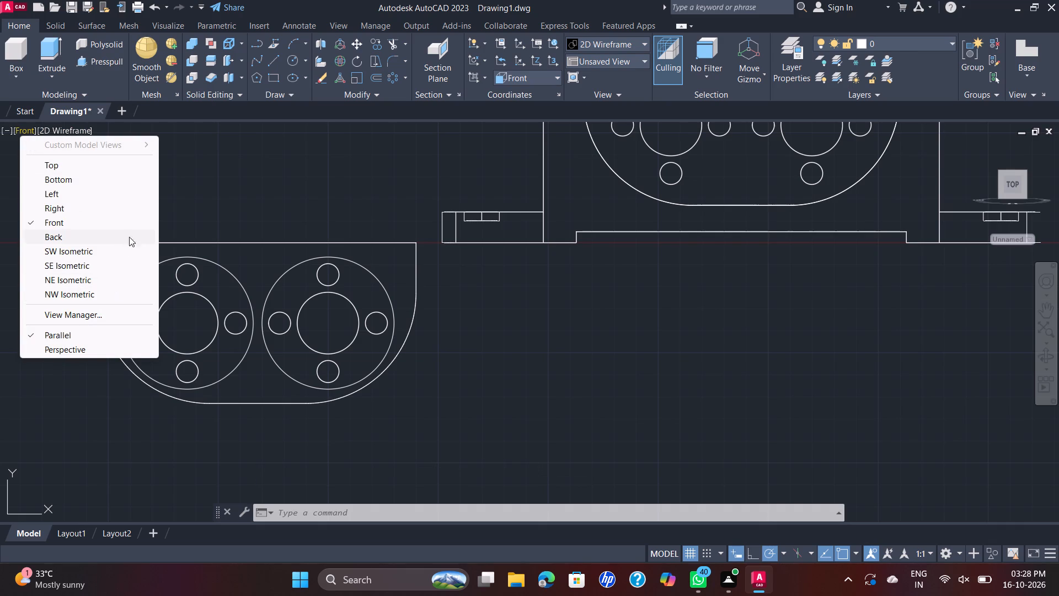
{"action": "left_click", "coordinate": [90, 262]}
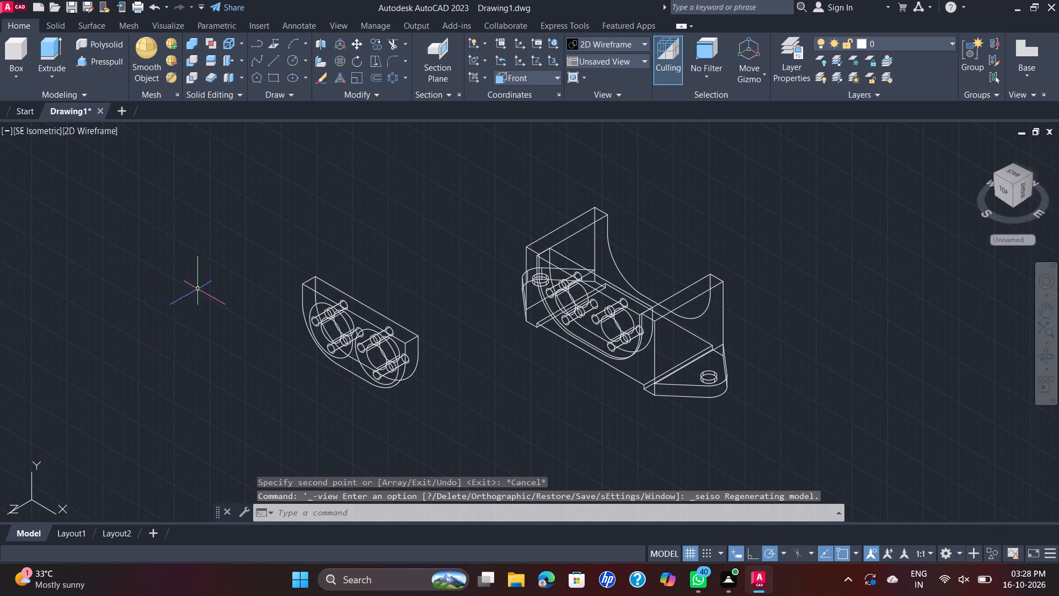
{"action": "scroll", "coordinate": [529, 272], "scroll_direction": "up", "scroll_amount": 1}
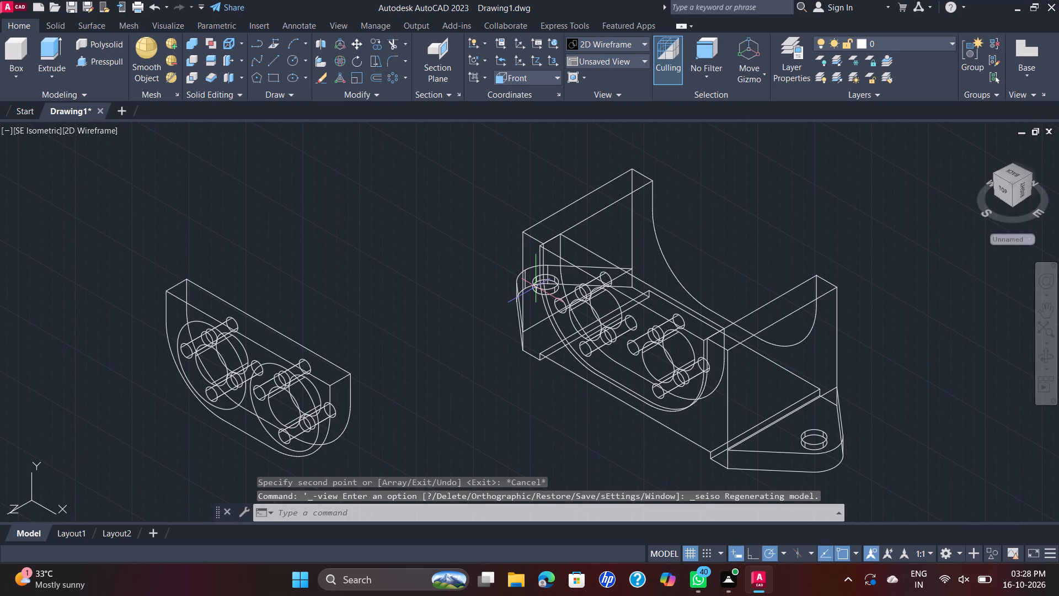
{"action": "scroll", "coordinate": [536, 286], "scroll_direction": "up", "scroll_amount": 1}
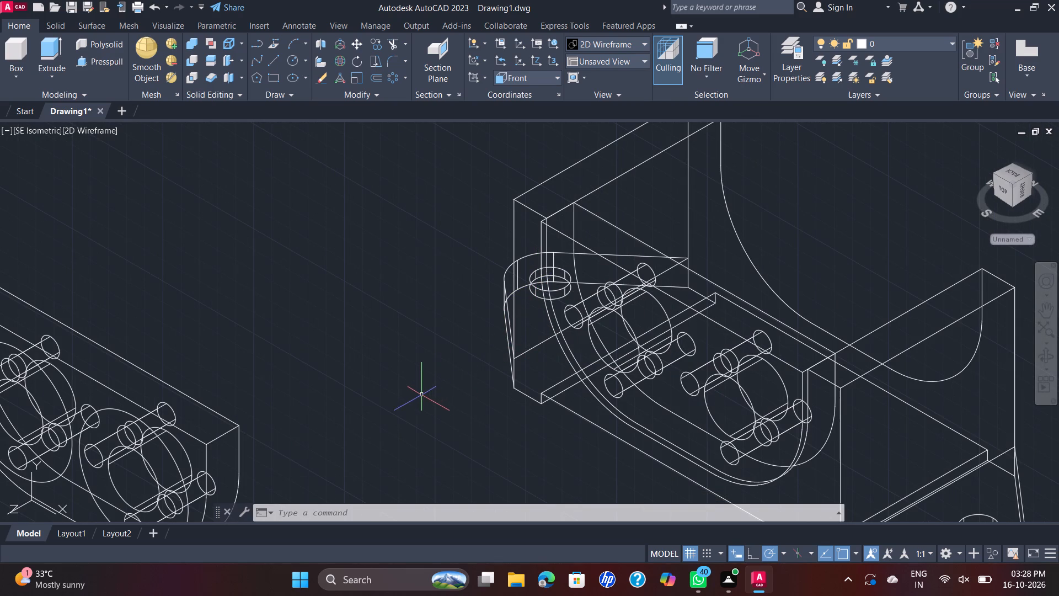
{"action": "scroll", "coordinate": [412, 402], "scroll_direction": "down", "scroll_amount": 1}
{"action": "middle_click_drag", "start_coordinate": [302, 348], "coordinate": [342, 321]}
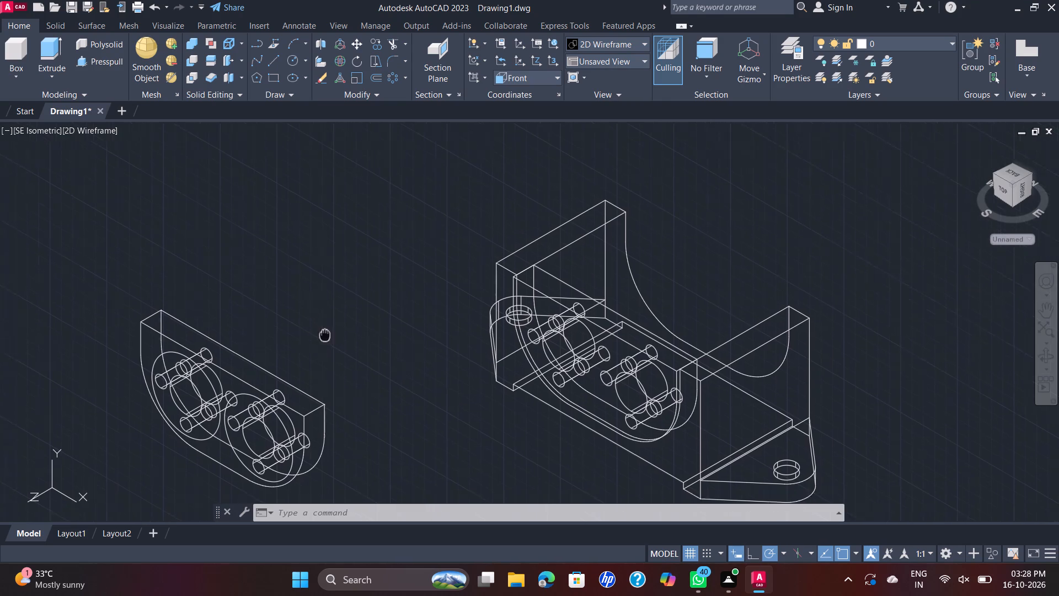
{"action": "middle_click_drag", "start_coordinate": [342, 321], "coordinate": [394, 258]}
{"action": "scroll", "coordinate": [350, 320], "scroll_direction": "up", "scroll_amount": 2}
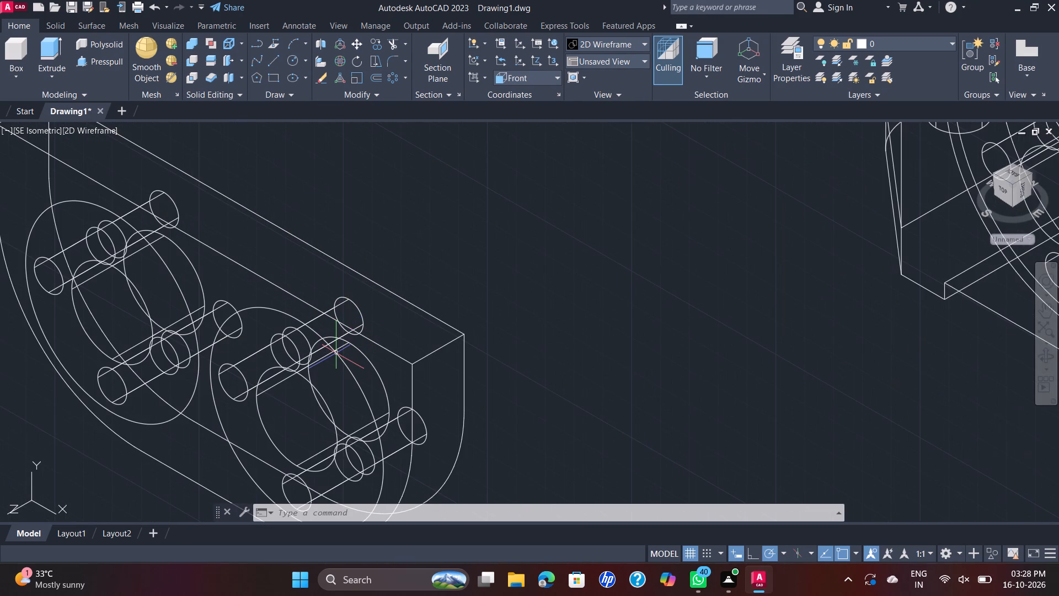
{"action": "scroll", "coordinate": [335, 359], "scroll_direction": "down", "scroll_amount": 1}
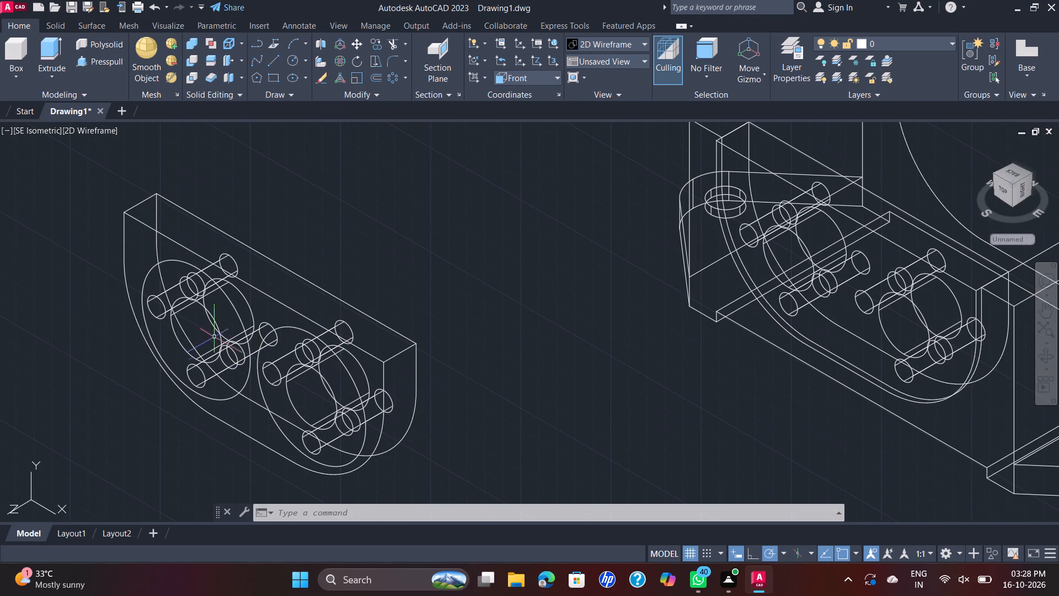
{"action": "left_click", "coordinate": [92, 130]}
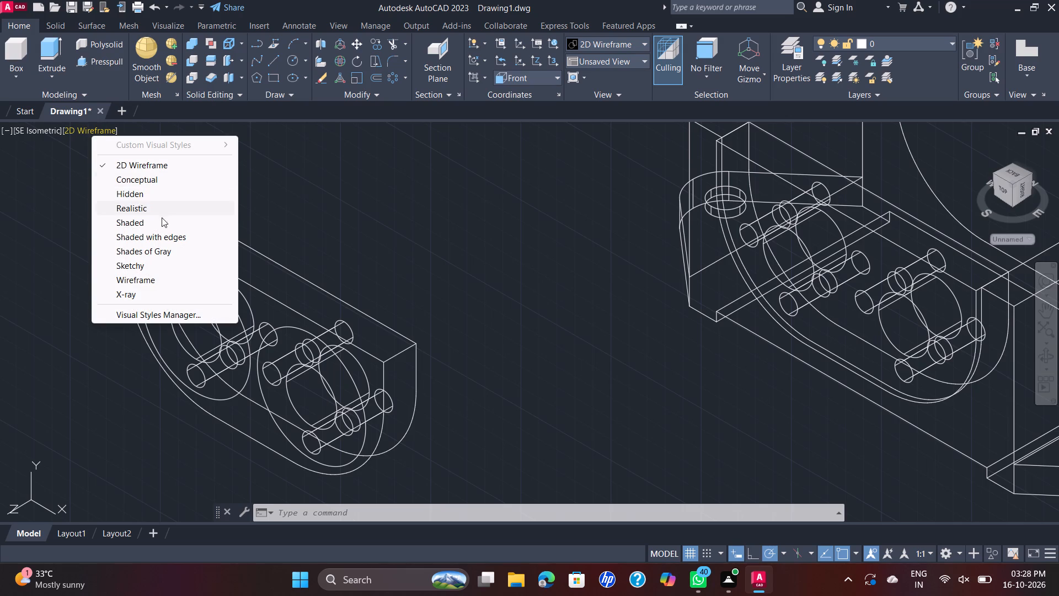
{"action": "left_click", "coordinate": [172, 252]}
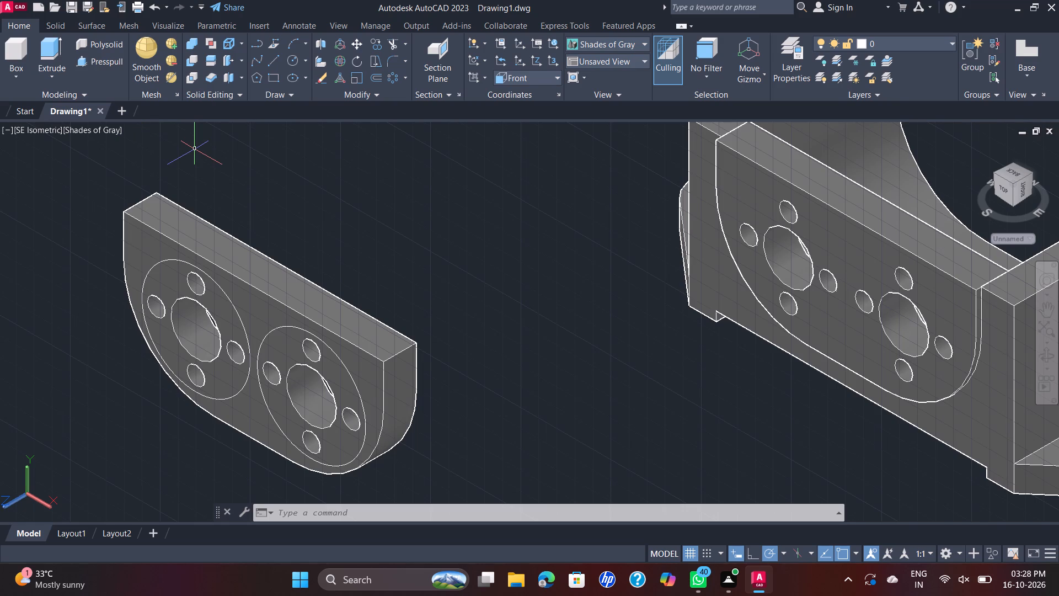
{"action": "scroll", "coordinate": [309, 201], "scroll_direction": "down", "scroll_amount": 1}
{"action": "scroll", "coordinate": [458, 213], "scroll_direction": "up", "scroll_amount": 1}
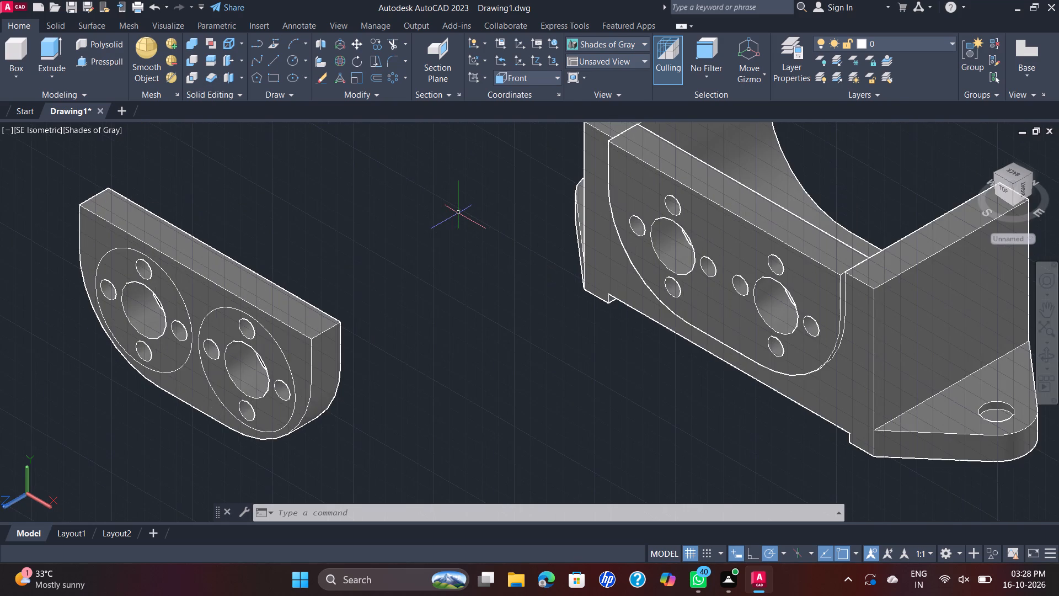
{"action": "scroll", "coordinate": [458, 213], "scroll_direction": "down", "scroll_amount": 1}
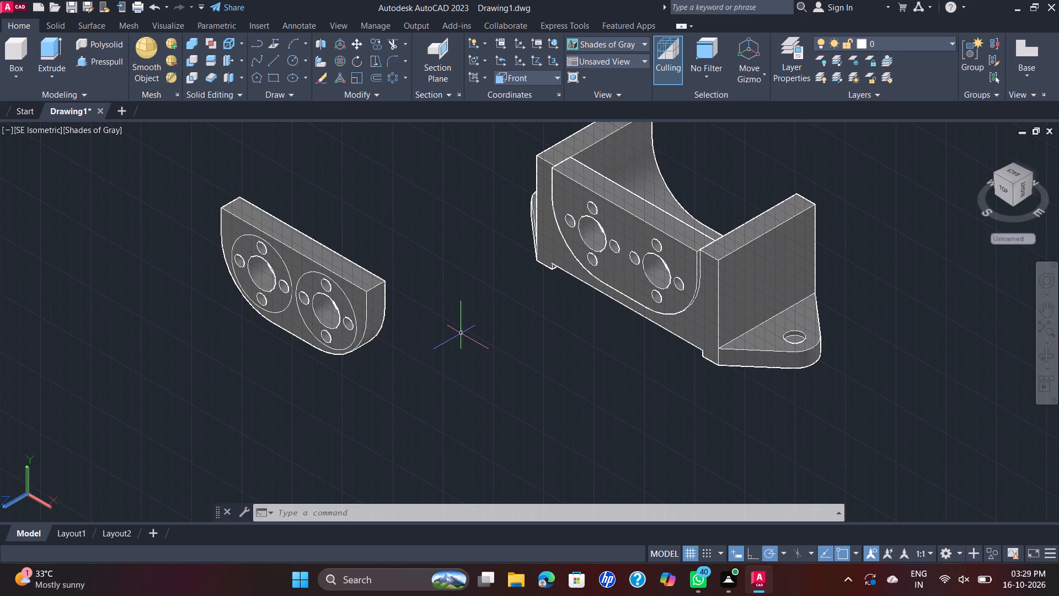
Undo back past both large circles and the deletion of the plate outline, hole circles and reference line.
{"action": "key", "text": "ctrl+z"}
{"action": "key", "text": "ctrl+z"}
{"action": "key", "text": "ctrl+z"}
{"action": "key", "text": "ctrl+z"}
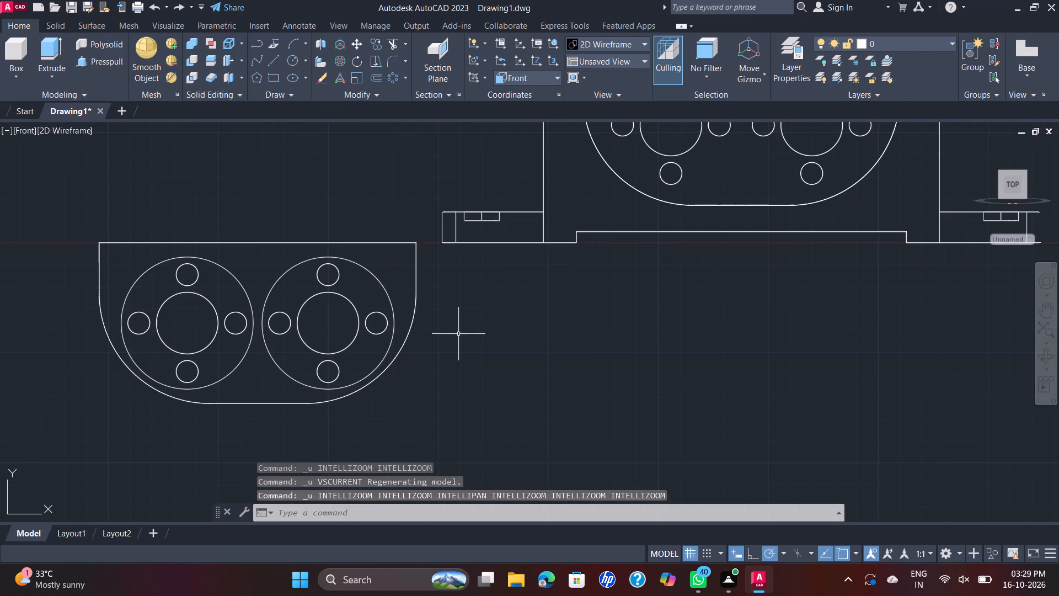
{"action": "key", "text": "ctrl+z"}
{"action": "key", "text": "ctrl+z"}
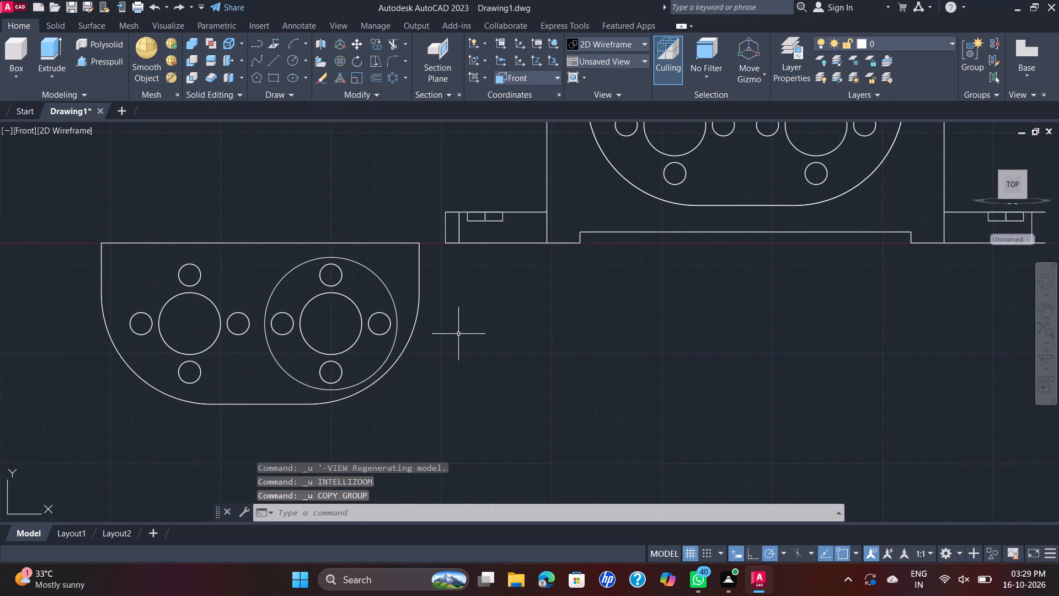
{"action": "key", "text": "ctrl+z"}
{"action": "key", "text": "ctrl+z"}
{"action": "key", "text": "ctrl+z"}
{"action": "key", "text": "ctrl+z"}
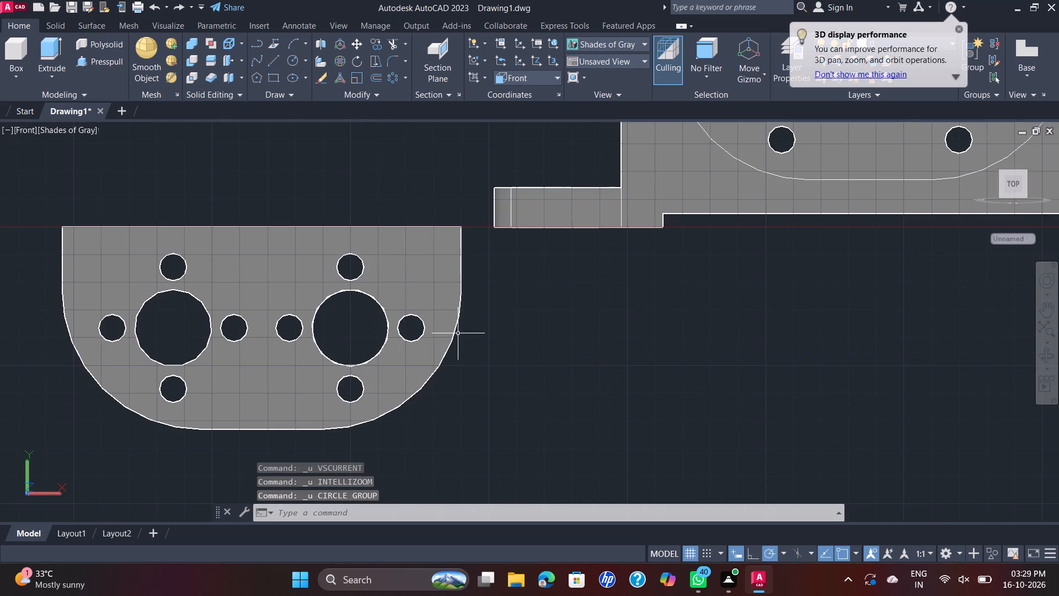
{"action": "key", "text": "ctrl+z"}
{"action": "key", "text": "ctrl+z"}
{"action": "key", "text": "ctrl+z"}
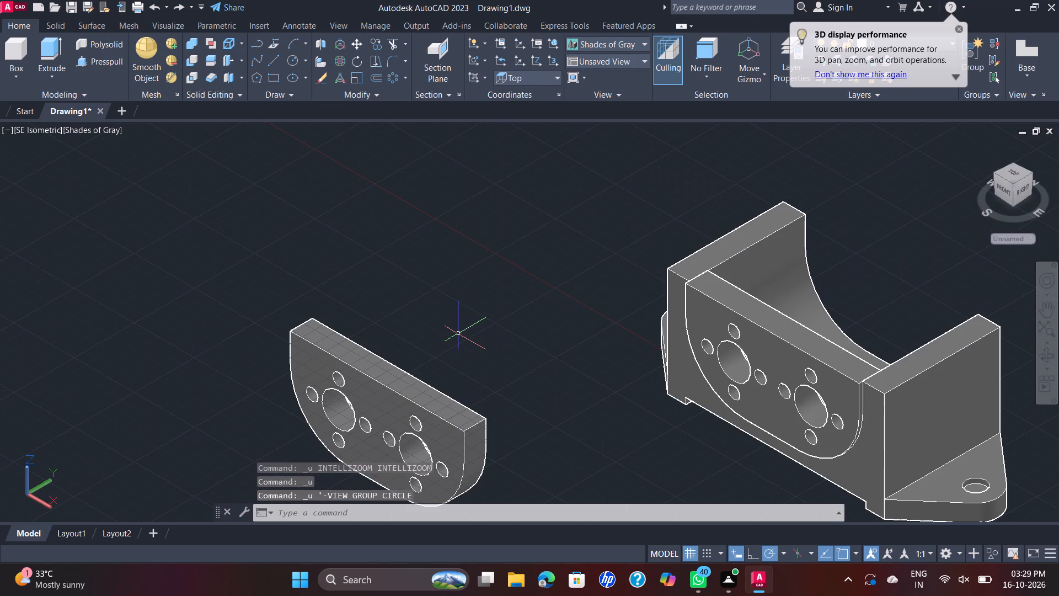
{"action": "scroll", "coordinate": [458, 334], "scroll_direction": "down", "scroll_amount": 1, "text": "ctrl"}
{"action": "key", "text": "ctrl+z"}
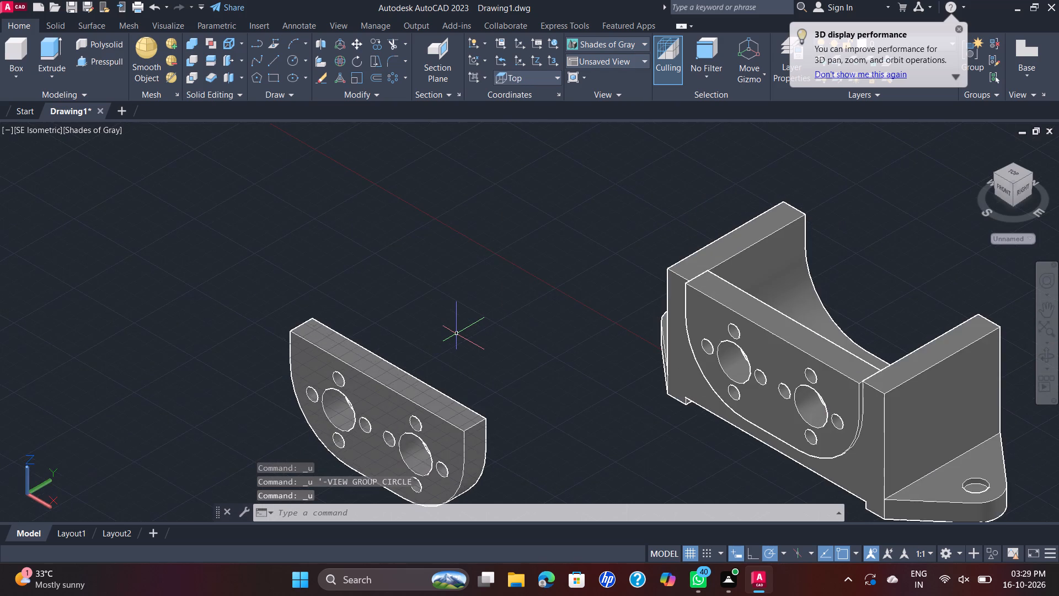
{"action": "key", "text": "ctrl+z"}
{"action": "key", "text": "ctrl+z"}
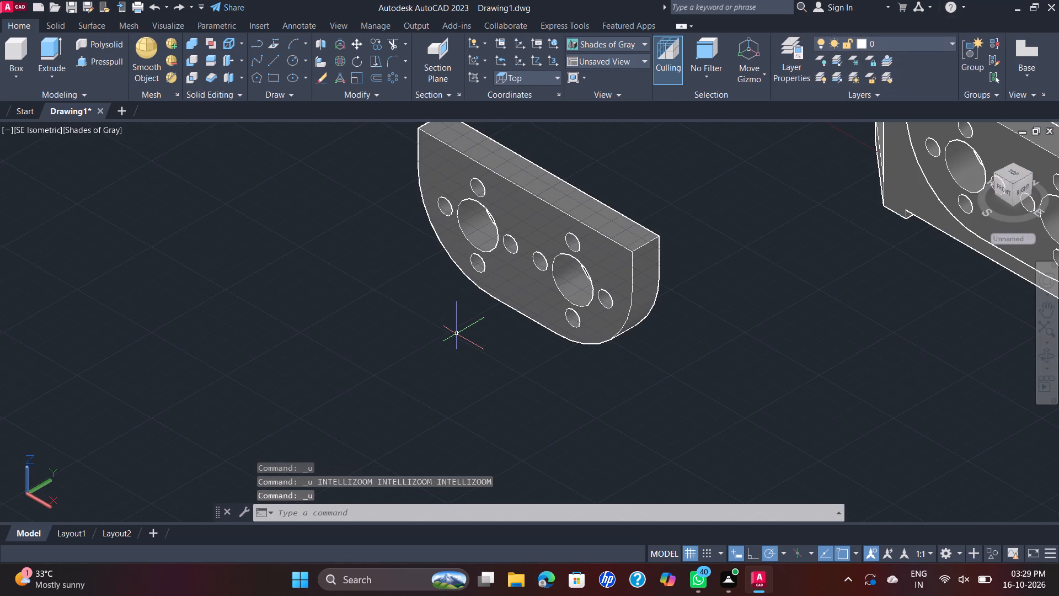
{"action": "key", "text": "ctrl+z"}
{"action": "scroll", "coordinate": [544, 324], "scroll_direction": "down", "scroll_amount": 1}
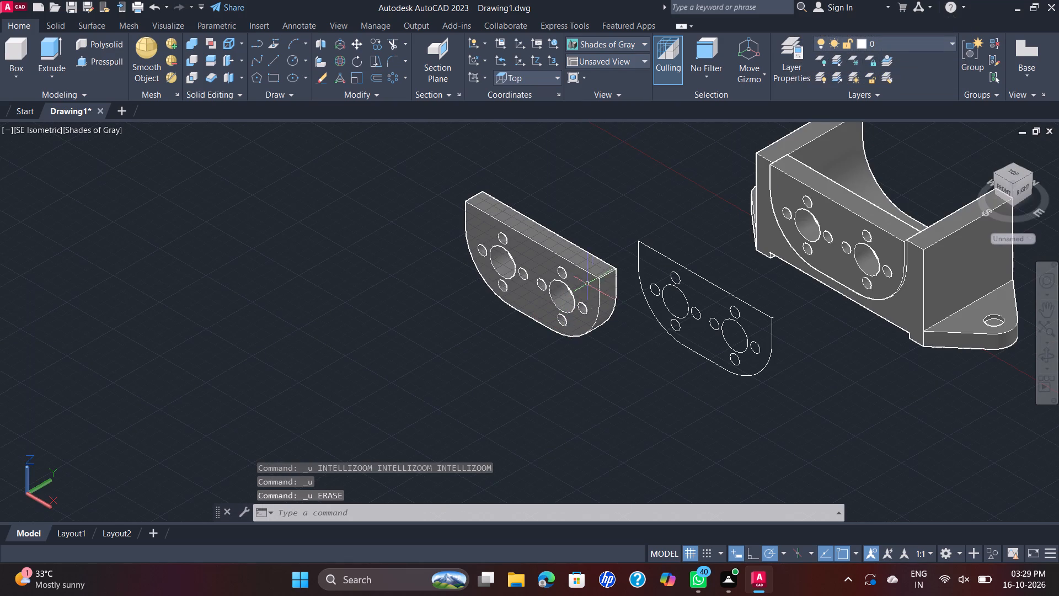
Delete the copied solid plate beside the restored outline, keeping the outline and its hole circles.
{"action": "middle_click_drag", "start_coordinate": [693, 291], "coordinate": [730, 321]}
{"action": "scroll", "coordinate": [730, 321], "scroll_direction": "up", "scroll_amount": 1}
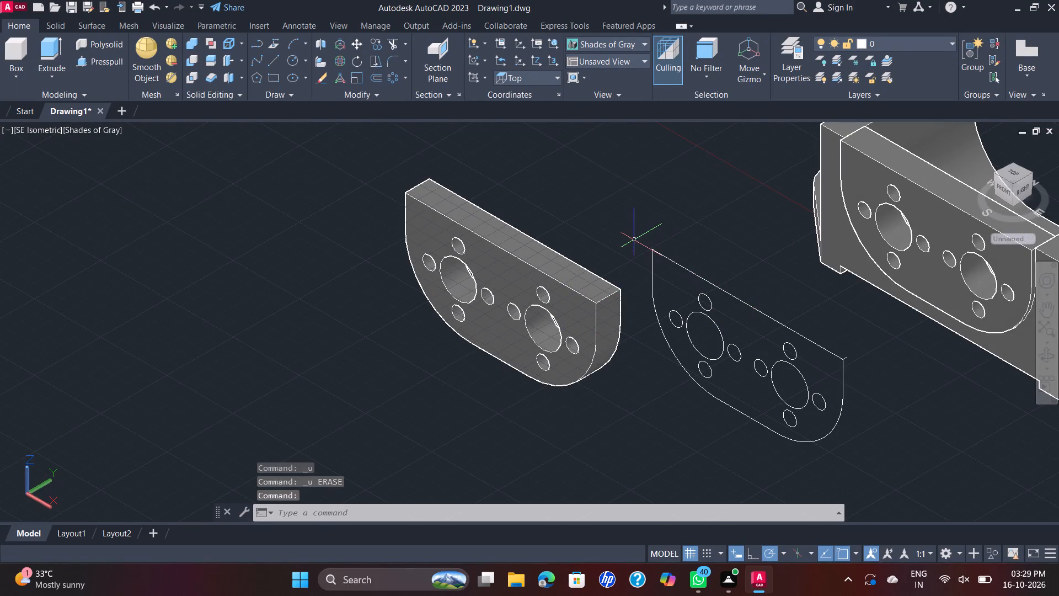
{"action": "left_click", "coordinate": [688, 270]}
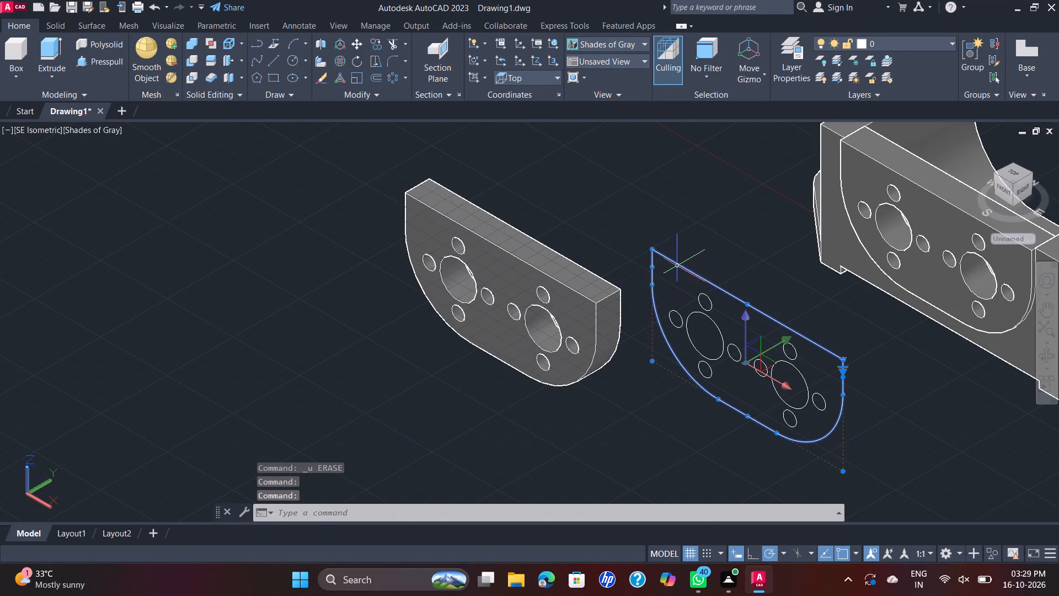
{"action": "key", "text": "Escape"}
{"action": "left_click", "coordinate": [489, 253]}
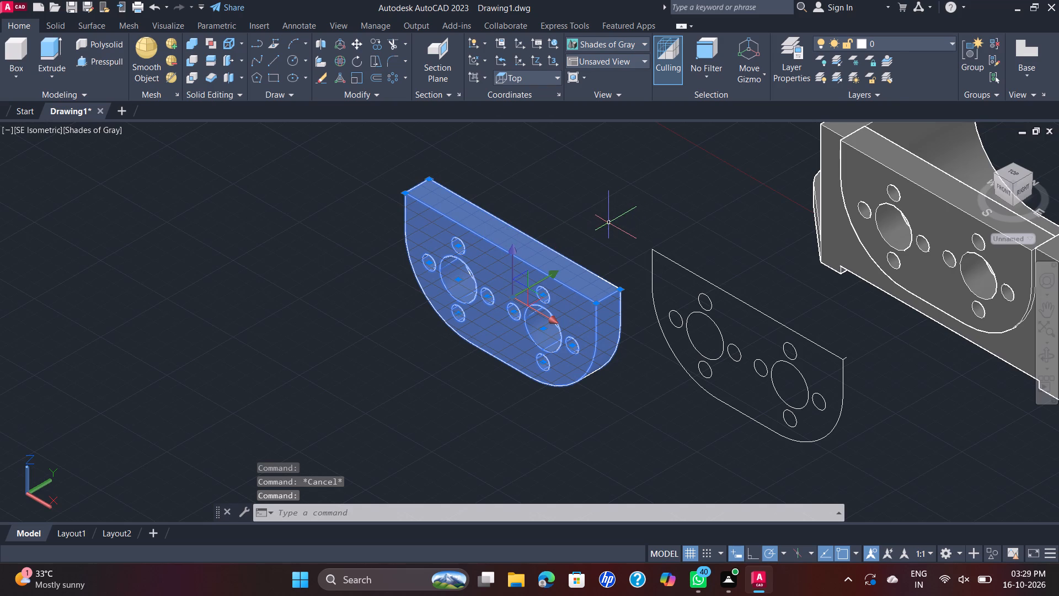
{"action": "key", "text": "Delete"}
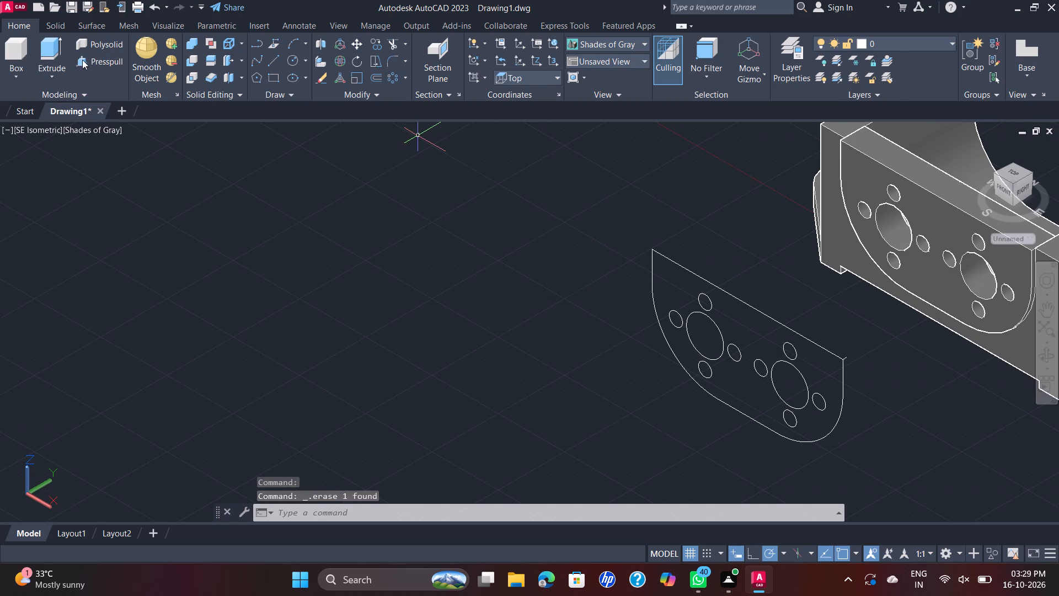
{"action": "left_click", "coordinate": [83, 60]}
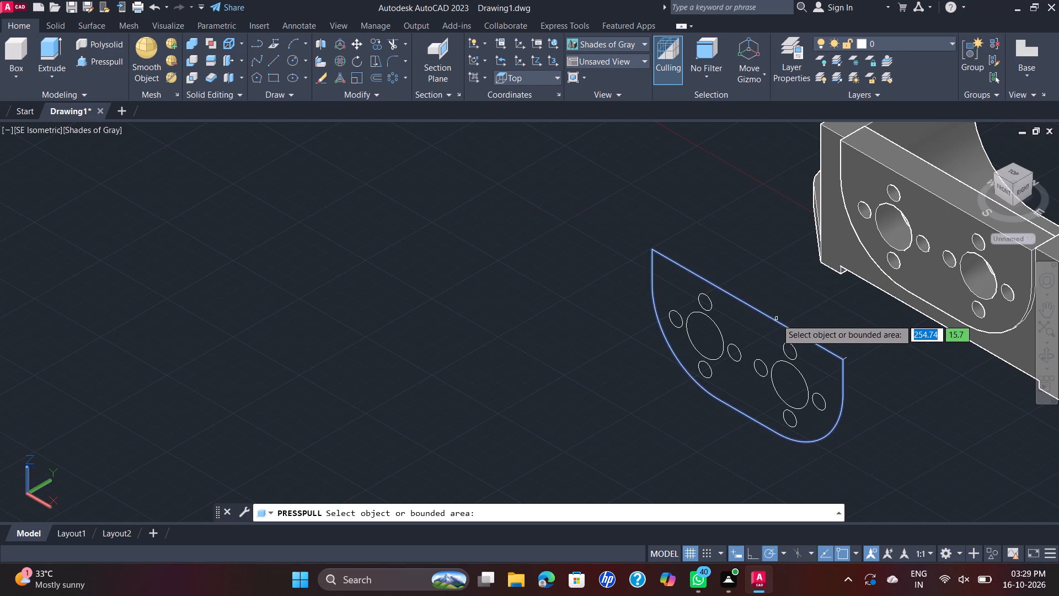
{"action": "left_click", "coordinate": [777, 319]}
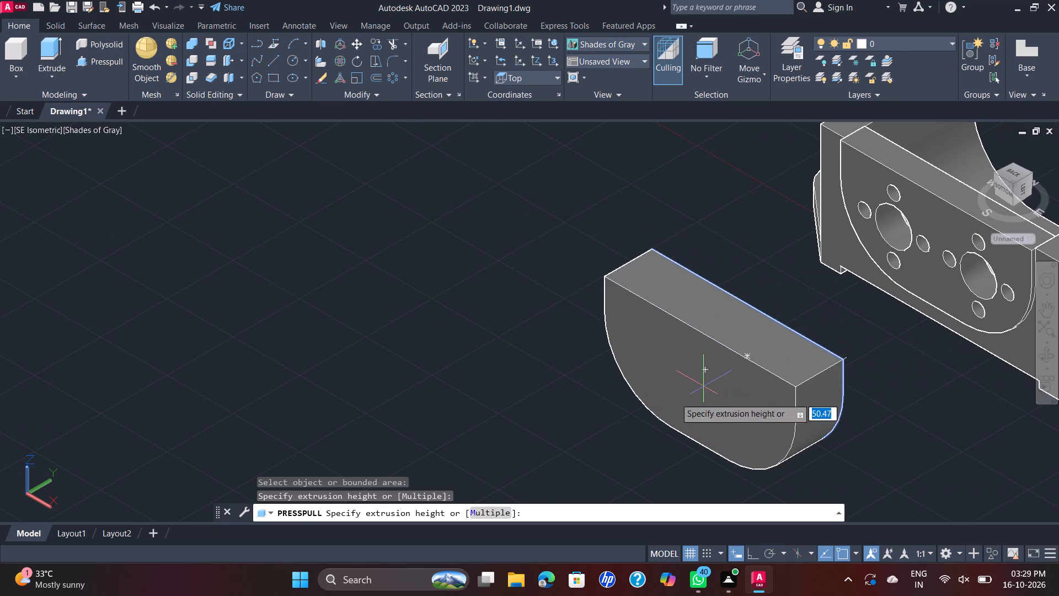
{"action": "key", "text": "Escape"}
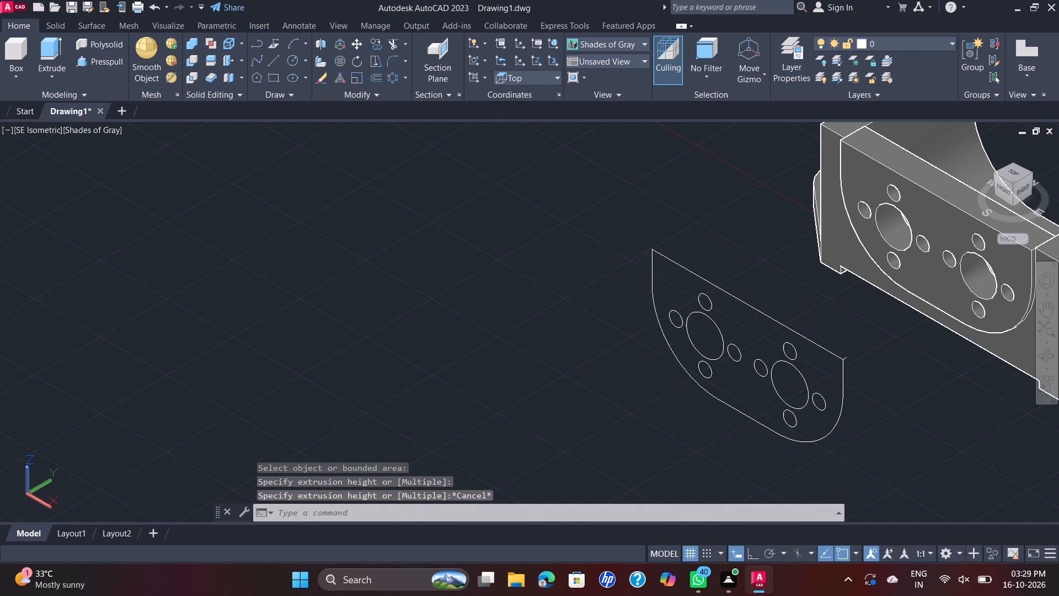
Delete the short leftover line at the upper-right corner of the restored plate outline.
{"action": "scroll", "coordinate": [840, 360], "scroll_direction": "up", "scroll_amount": 1}
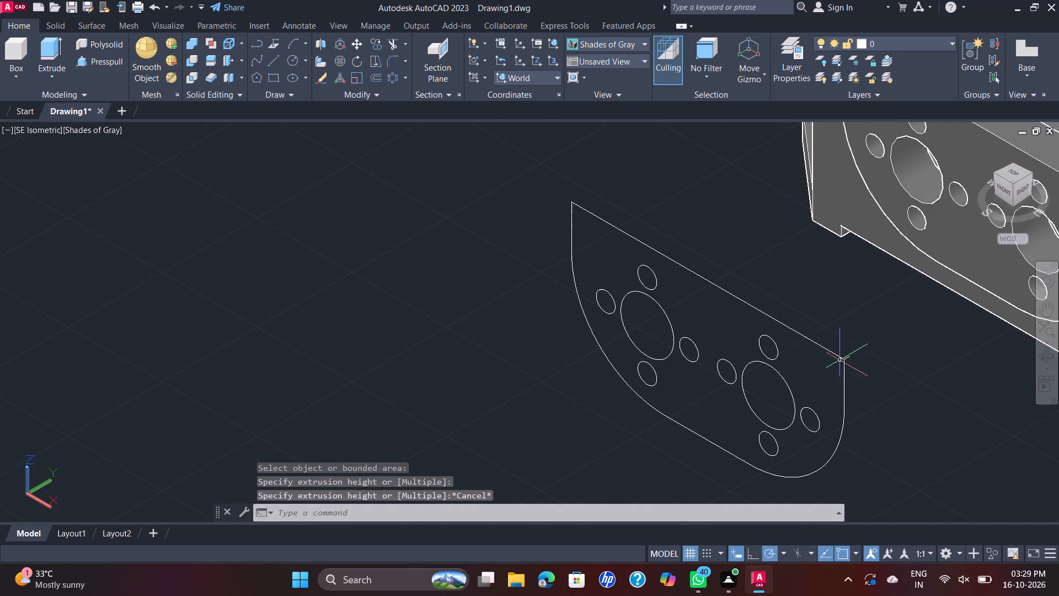
{"action": "left_click", "coordinate": [848, 356]}
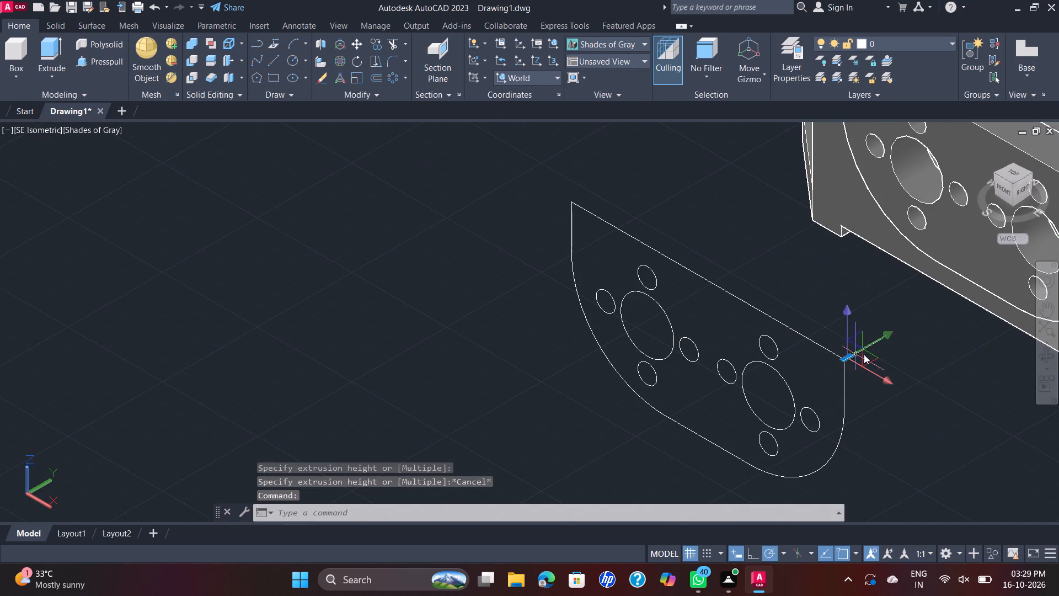
{"action": "key", "text": "Delete"}
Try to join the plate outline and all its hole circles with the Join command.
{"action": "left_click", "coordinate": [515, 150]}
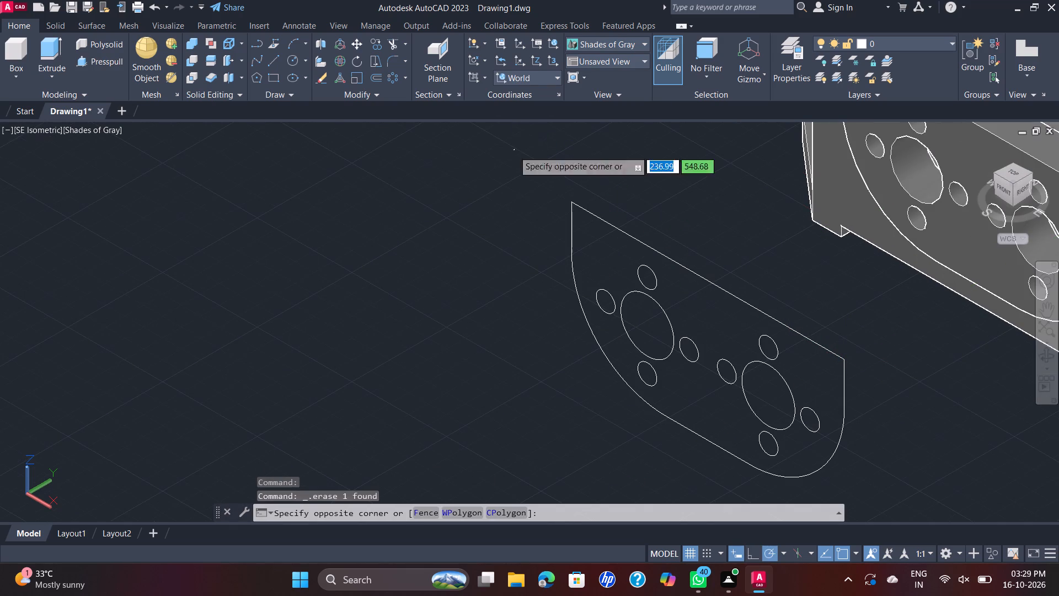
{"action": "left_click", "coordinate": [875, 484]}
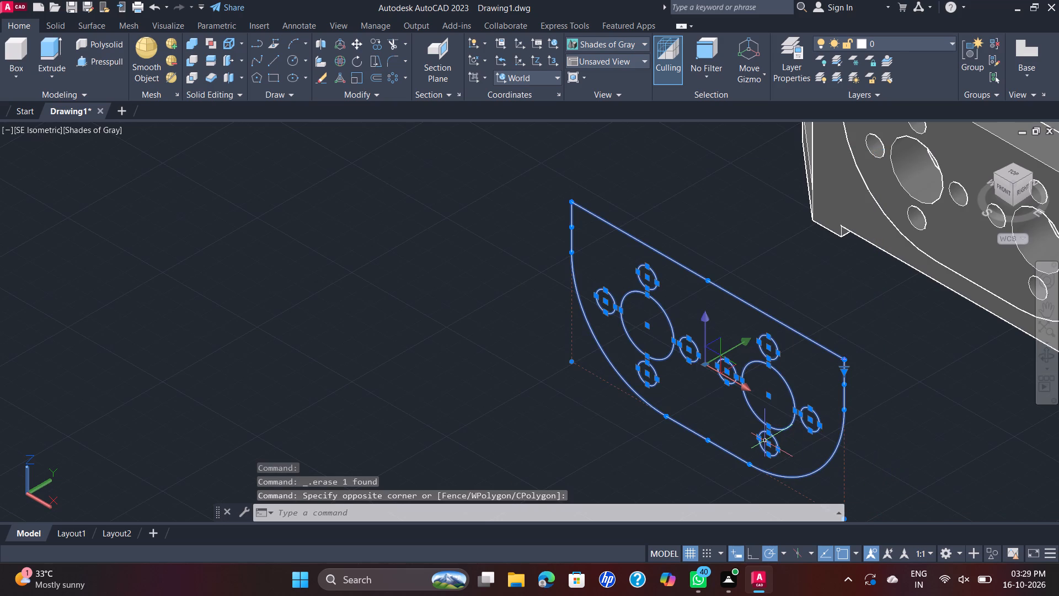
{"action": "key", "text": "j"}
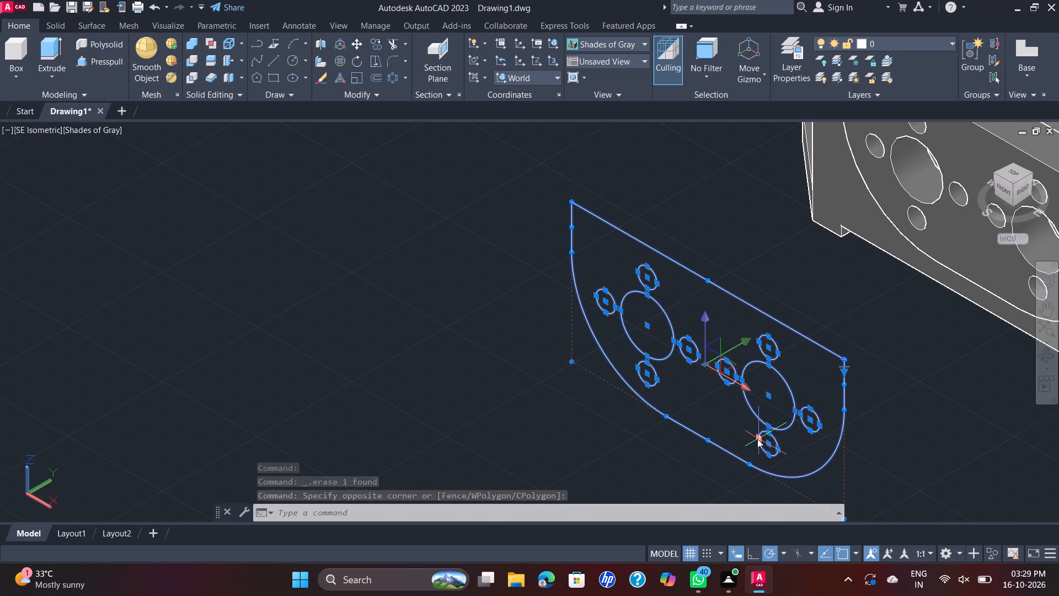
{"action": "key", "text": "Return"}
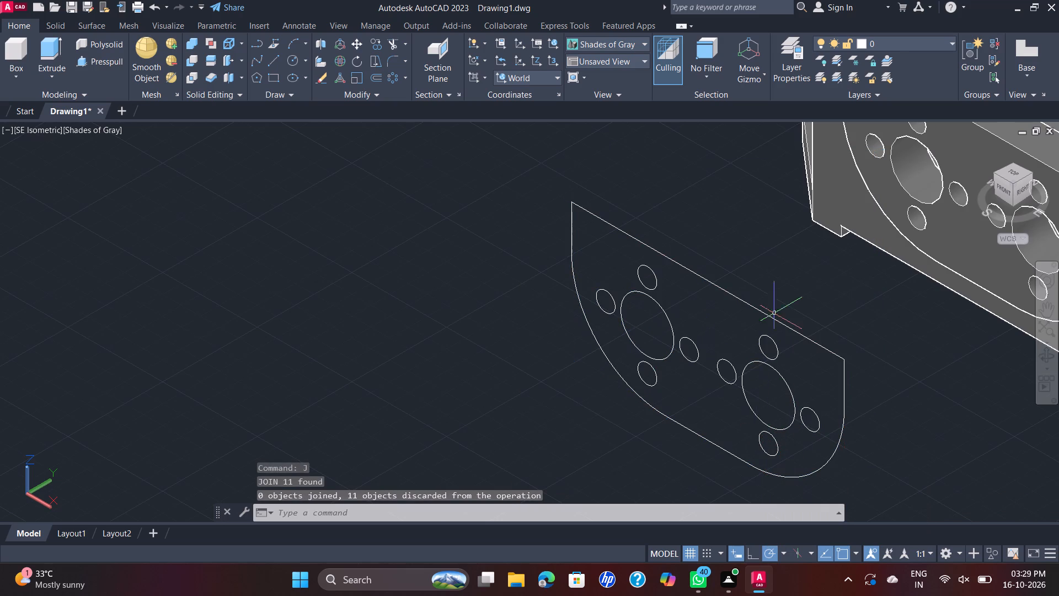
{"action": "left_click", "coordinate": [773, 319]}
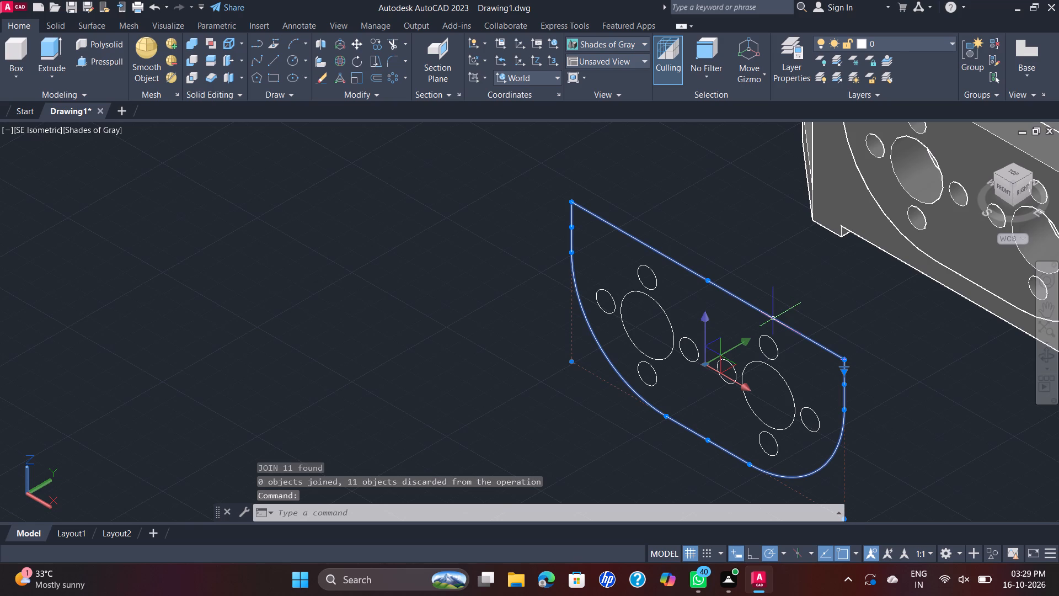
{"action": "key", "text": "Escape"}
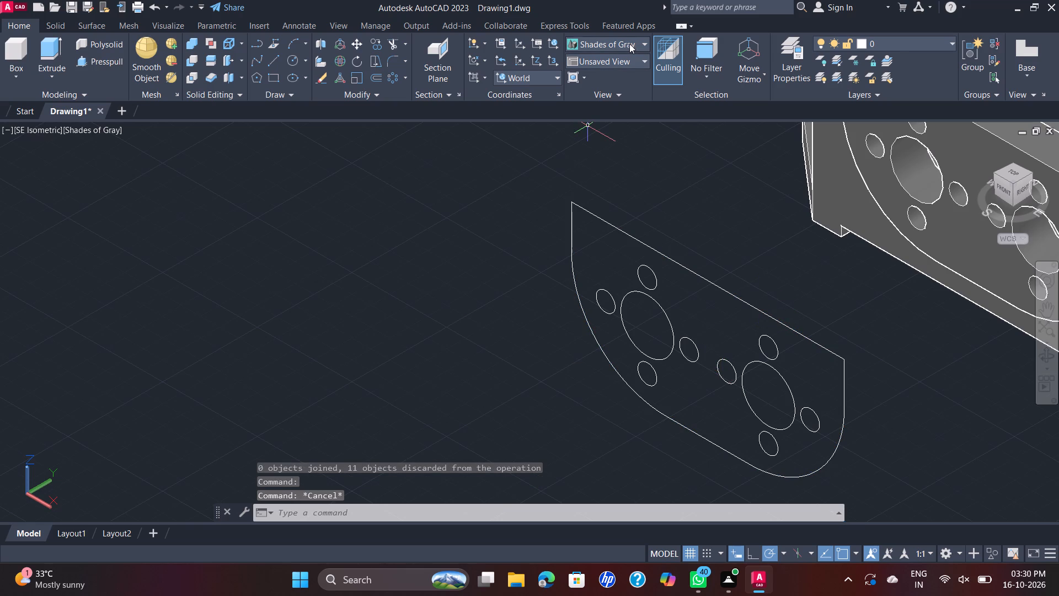
Move the plate outline with its hole circles farther away from the bracket, using the midpoint of its top edge as base.
{"action": "left_click_drag", "start_coordinate": [466, 135], "coordinate": [476, 150]}
{"action": "left_click", "coordinate": [895, 486]}
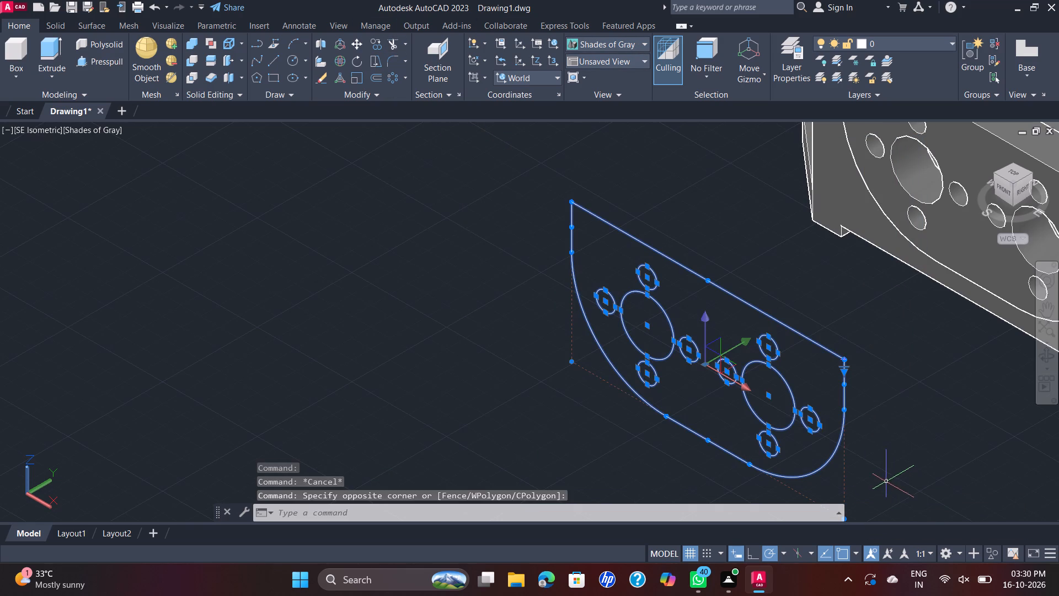
{"action": "left_click", "coordinate": [352, 39]}
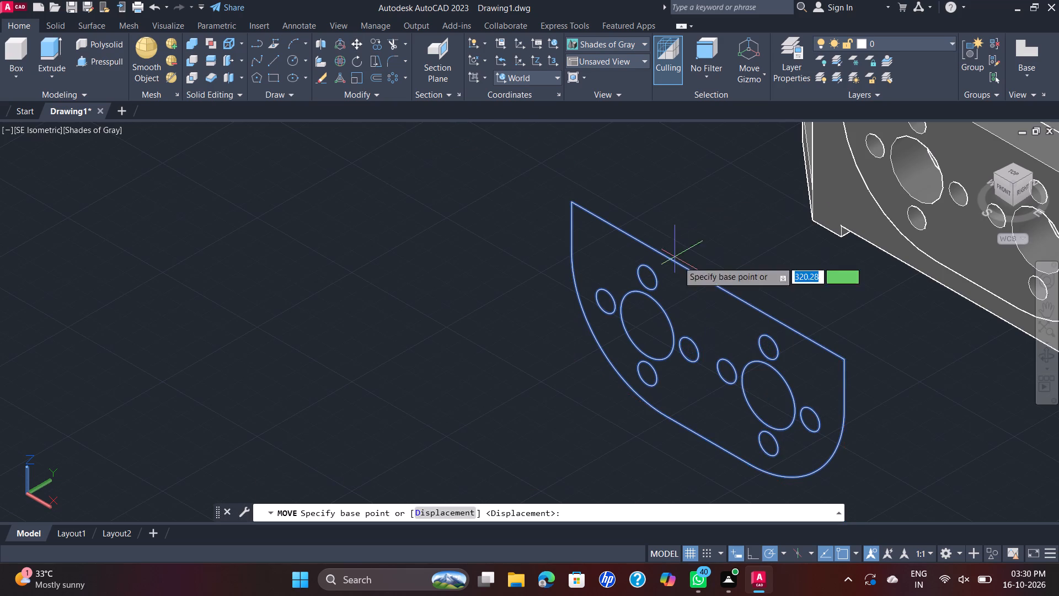
{"action": "left_click", "coordinate": [708, 288]}
{"action": "left_click", "coordinate": [407, 223]}
Presspull the plate outline 15 towards the bracket side to form a solid plate.
{"action": "scroll", "coordinate": [517, 232], "scroll_direction": "down", "scroll_amount": 1}
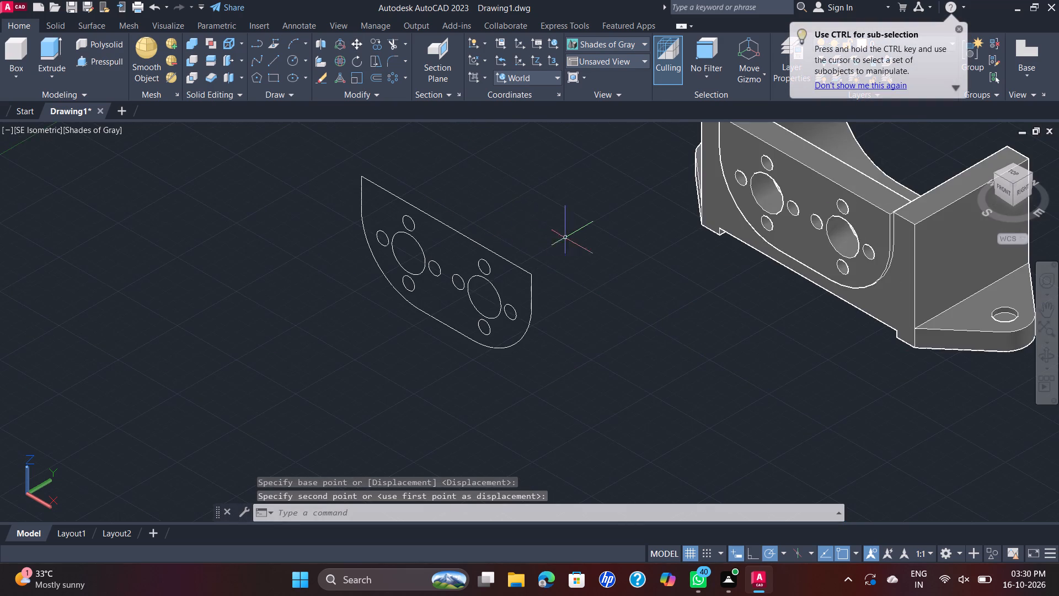
{"action": "scroll", "coordinate": [580, 230], "scroll_direction": "down", "scroll_amount": 1}
{"action": "scroll", "coordinate": [564, 237], "scroll_direction": "up", "scroll_amount": 1}
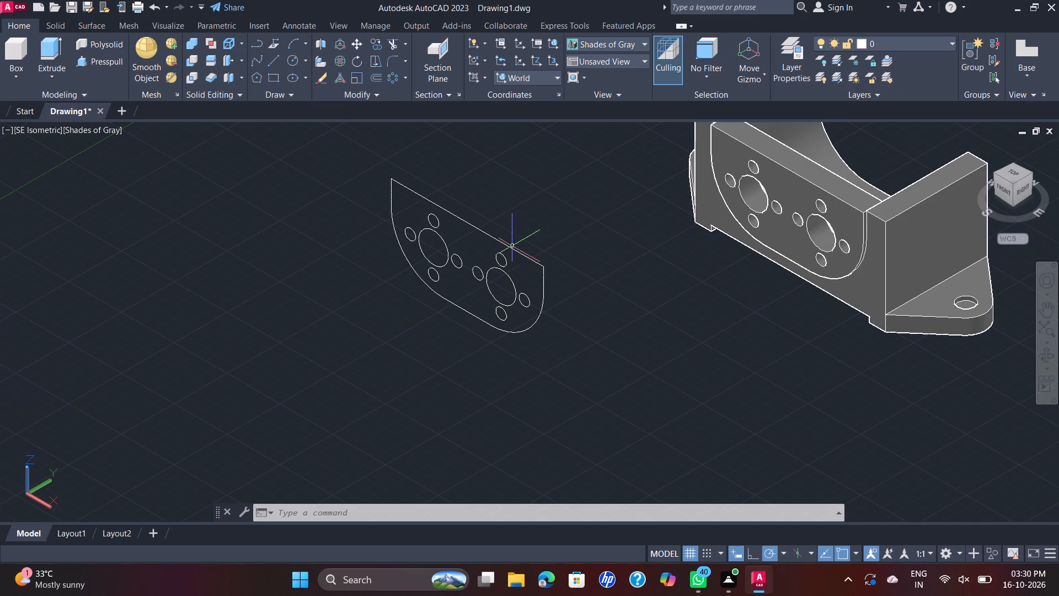
{"action": "left_click", "coordinate": [345, 154]}
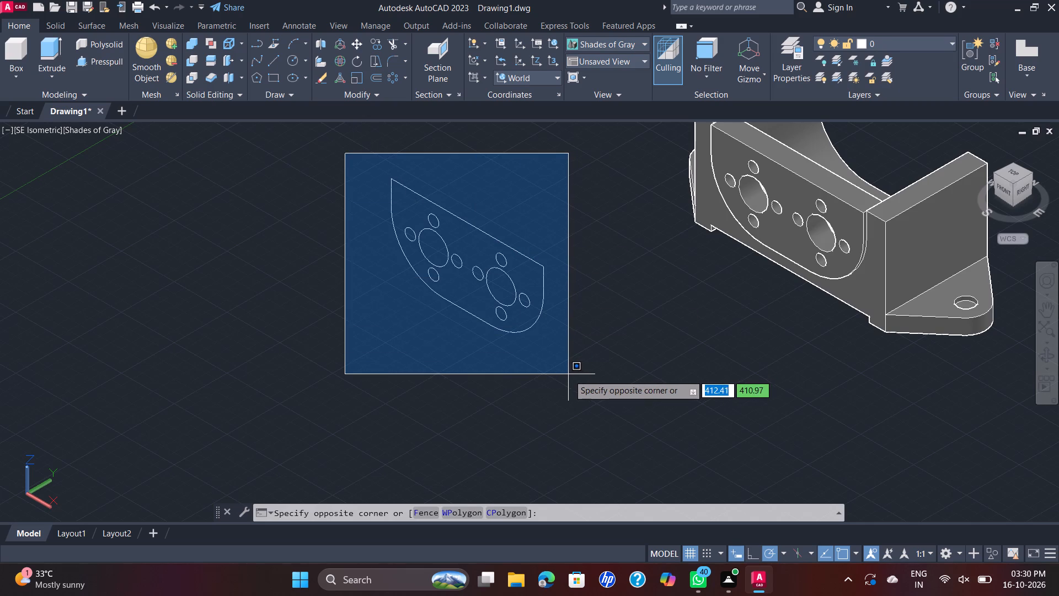
{"action": "left_click", "coordinate": [328, 219]}
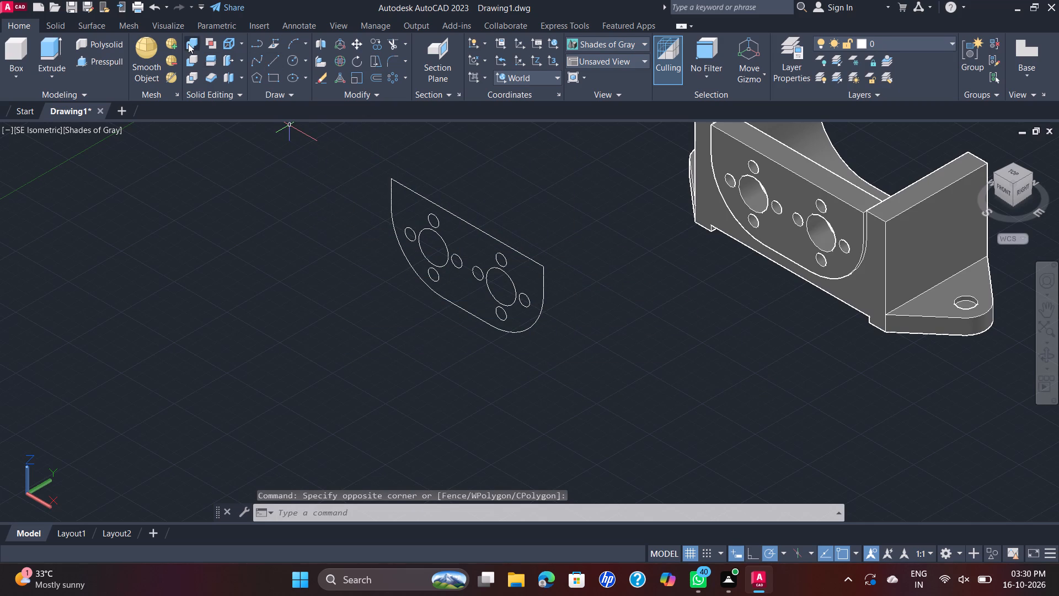
{"action": "left_click", "coordinate": [99, 65]}
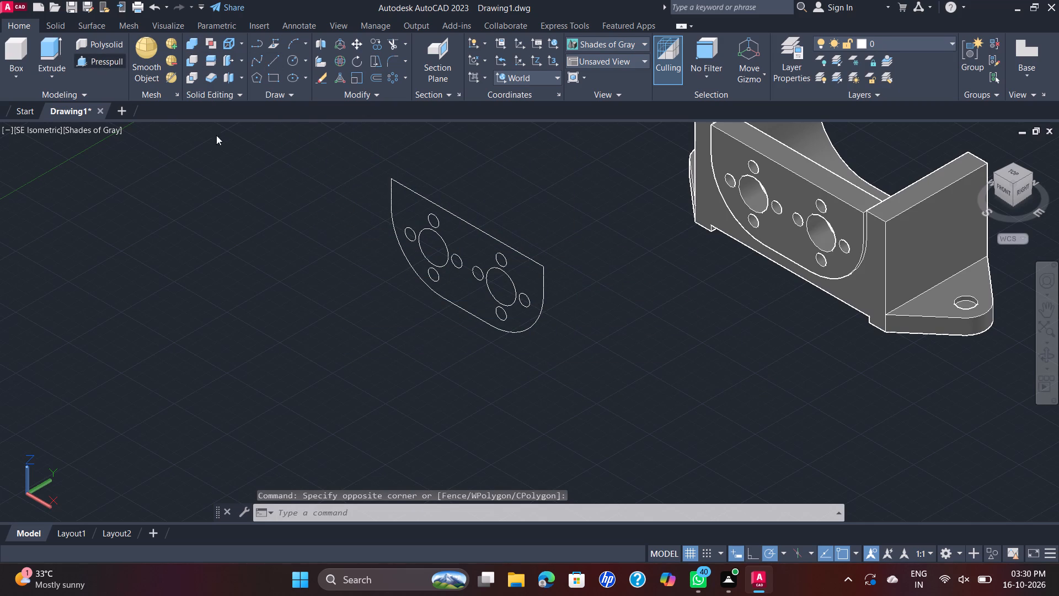
{"action": "left_click", "coordinate": [540, 265]}
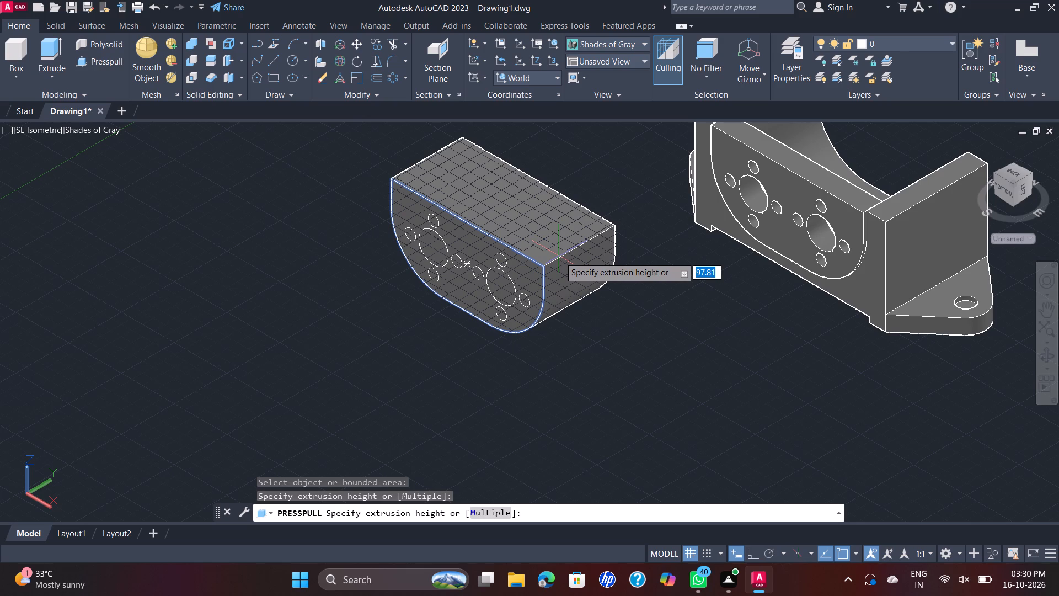
{"action": "type", "text": "15"}
{"action": "key", "text": "Return"}
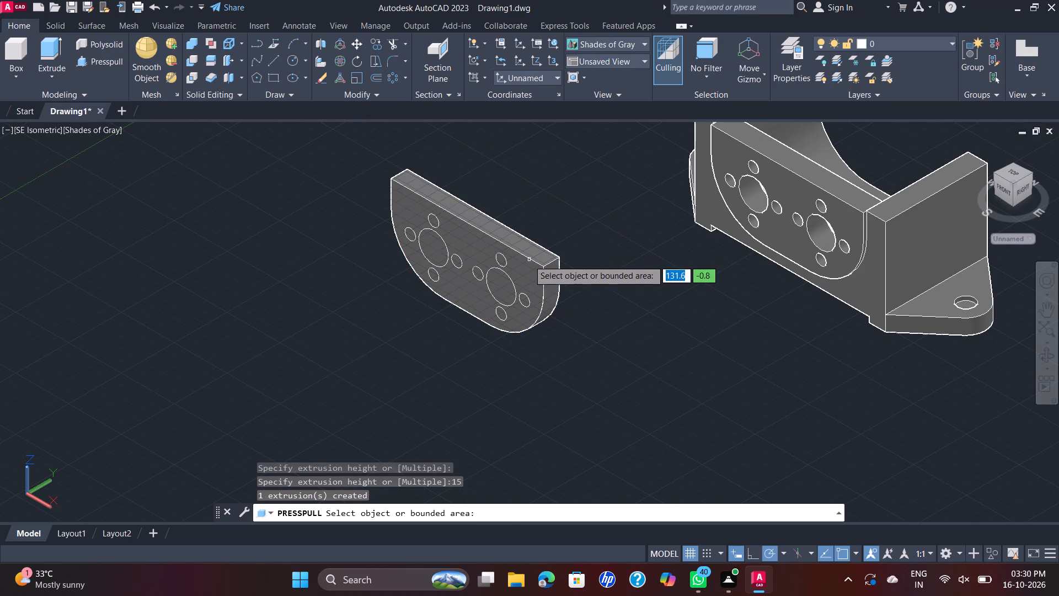
Presspull the four small circles around the right large circle through the plate to cut holes.
{"action": "scroll", "coordinate": [523, 262], "scroll_direction": "up", "scroll_amount": 1}
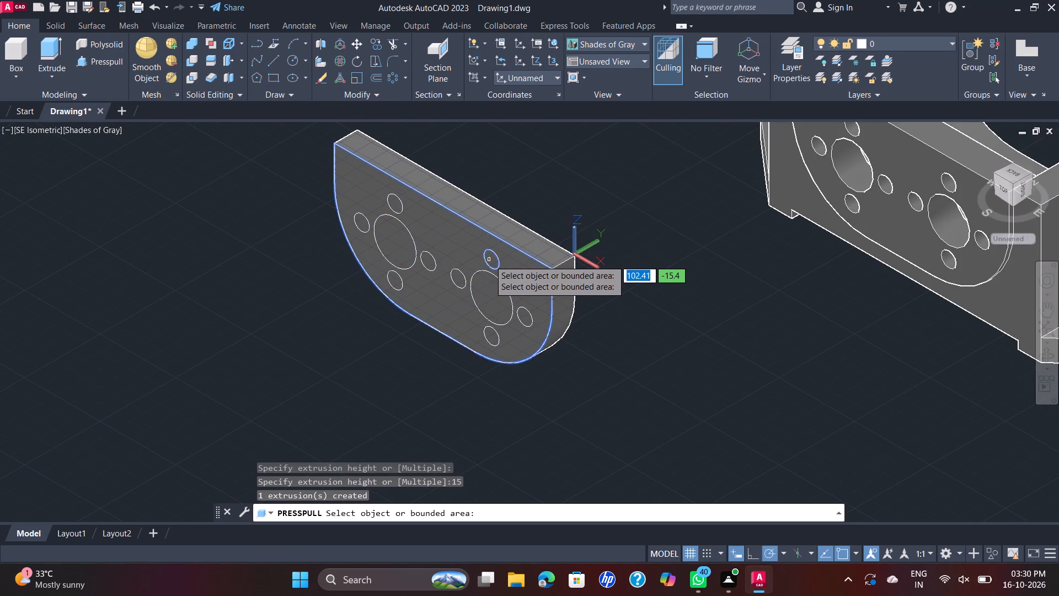
{"action": "left_click", "coordinate": [489, 260]}
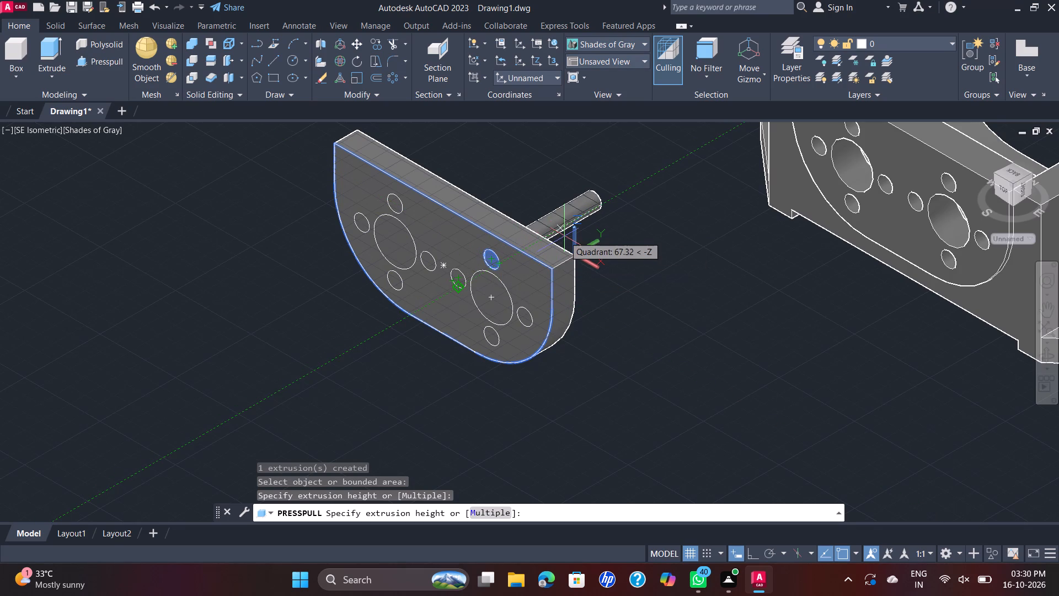
{"action": "left_click", "coordinate": [566, 234]}
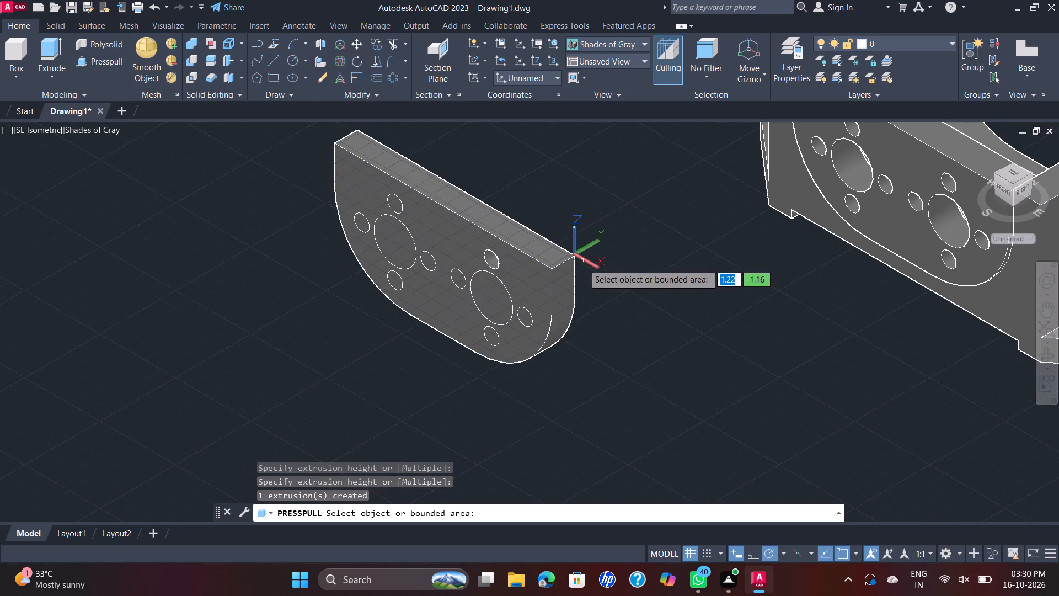
{"action": "left_click", "coordinate": [523, 317]}
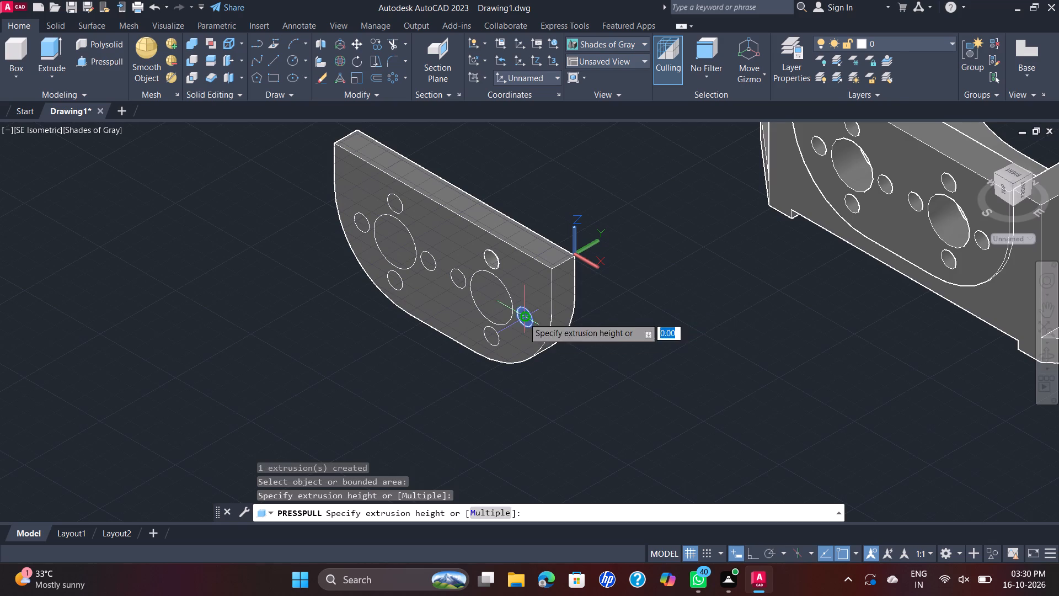
{"action": "left_click", "coordinate": [606, 298]}
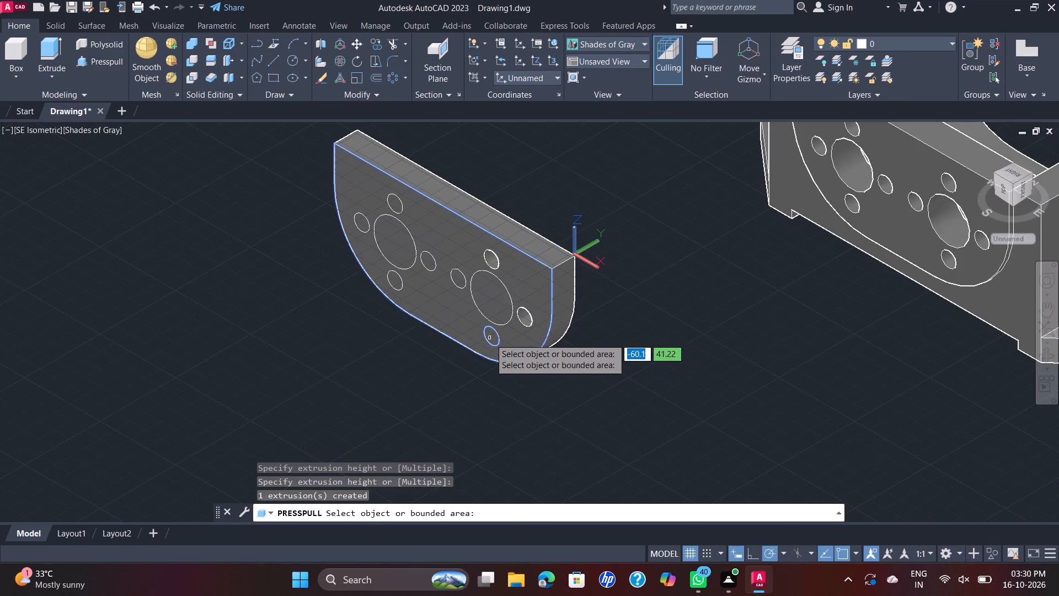
{"action": "left_click", "coordinate": [490, 338]}
{"action": "left_click", "coordinate": [675, 295]}
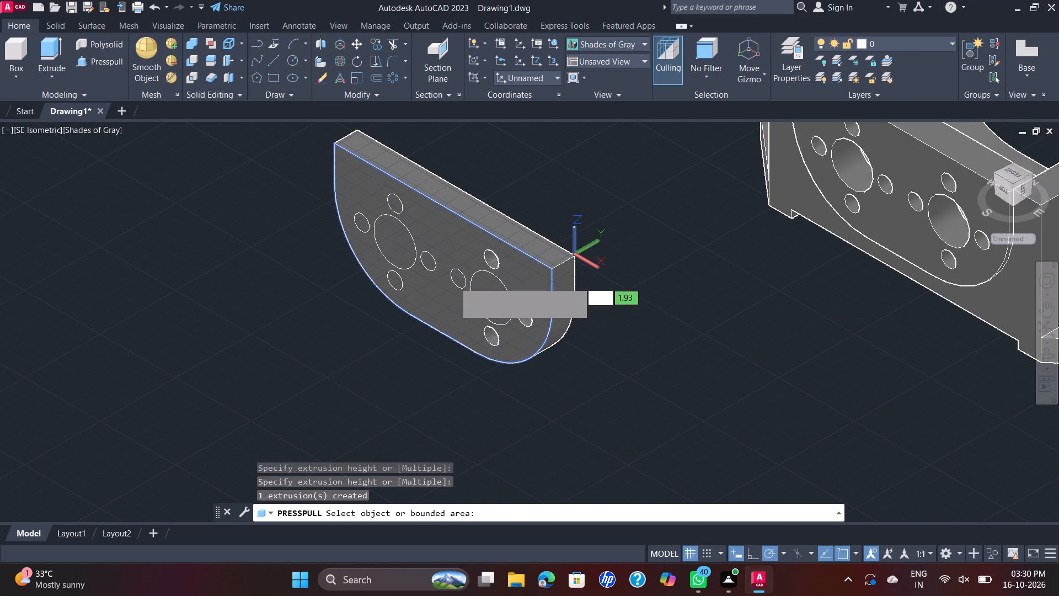
{"action": "left_click", "coordinate": [454, 279]}
{"action": "left_click", "coordinate": [645, 222]}
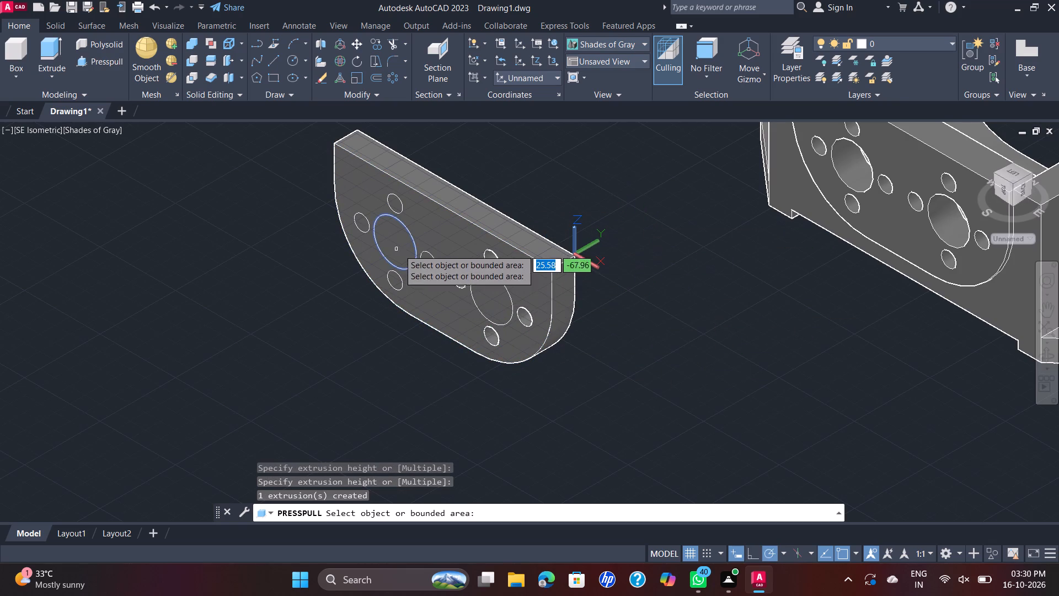
Presspull the right and top small circles around the left large circle through the plate to cut holes.
{"action": "left_click", "coordinate": [425, 264]}
{"action": "left_click", "coordinate": [555, 212]}
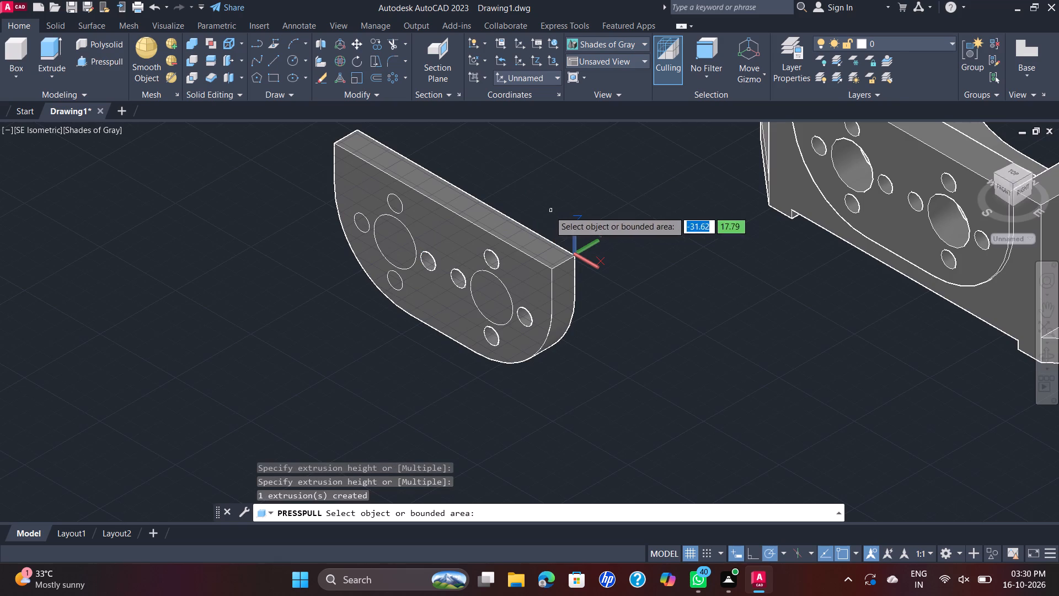
{"action": "left_click", "coordinate": [396, 209]}
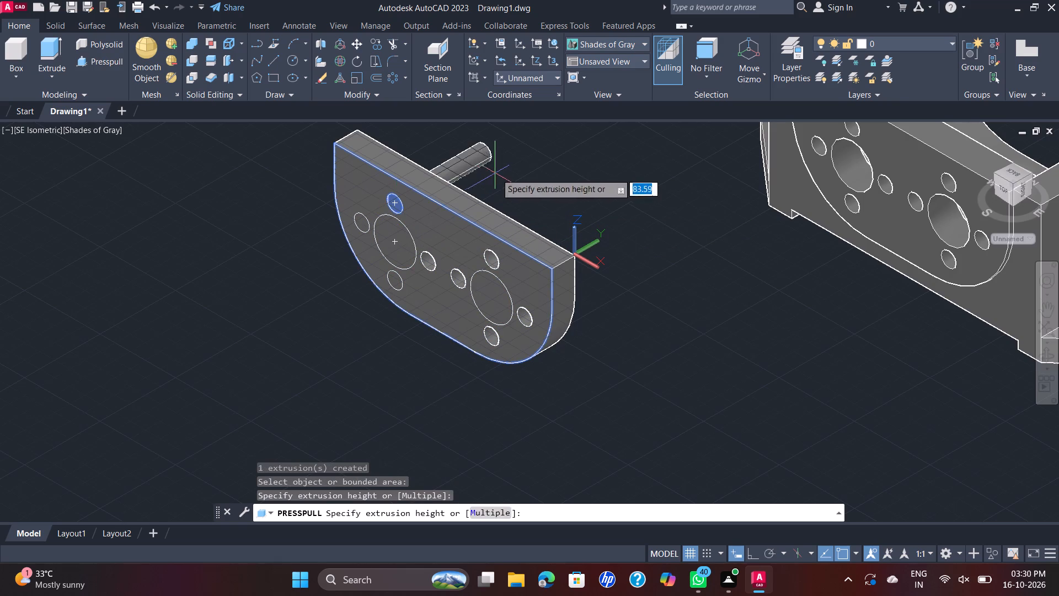
{"action": "left_click", "coordinate": [497, 173]}
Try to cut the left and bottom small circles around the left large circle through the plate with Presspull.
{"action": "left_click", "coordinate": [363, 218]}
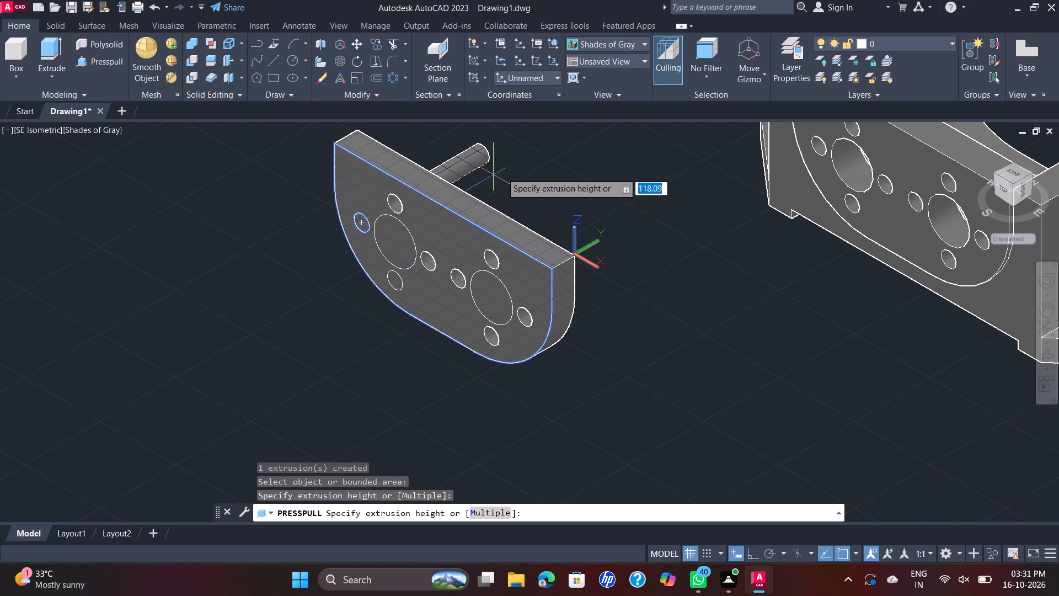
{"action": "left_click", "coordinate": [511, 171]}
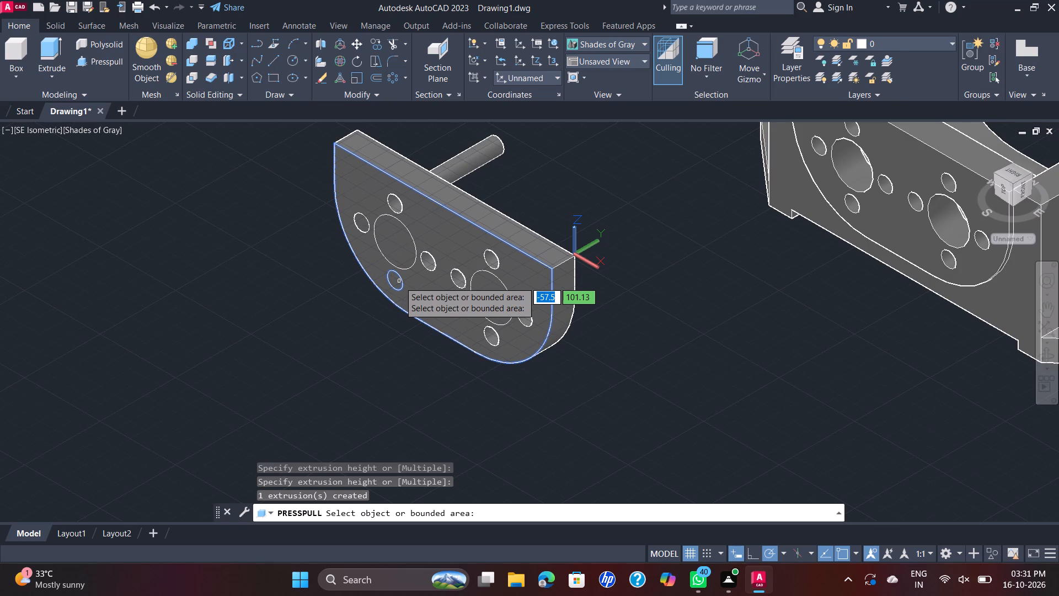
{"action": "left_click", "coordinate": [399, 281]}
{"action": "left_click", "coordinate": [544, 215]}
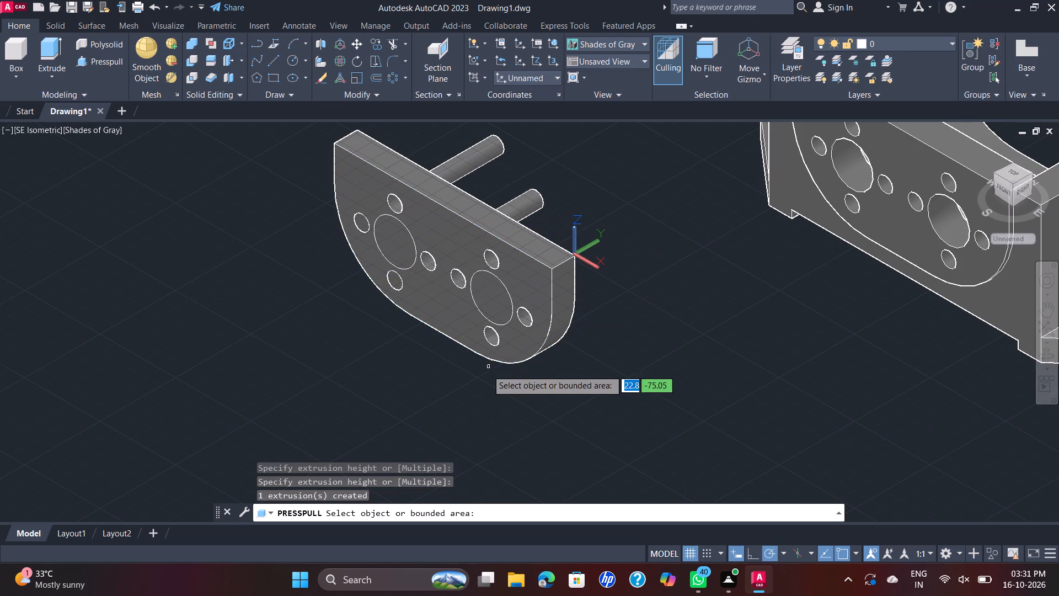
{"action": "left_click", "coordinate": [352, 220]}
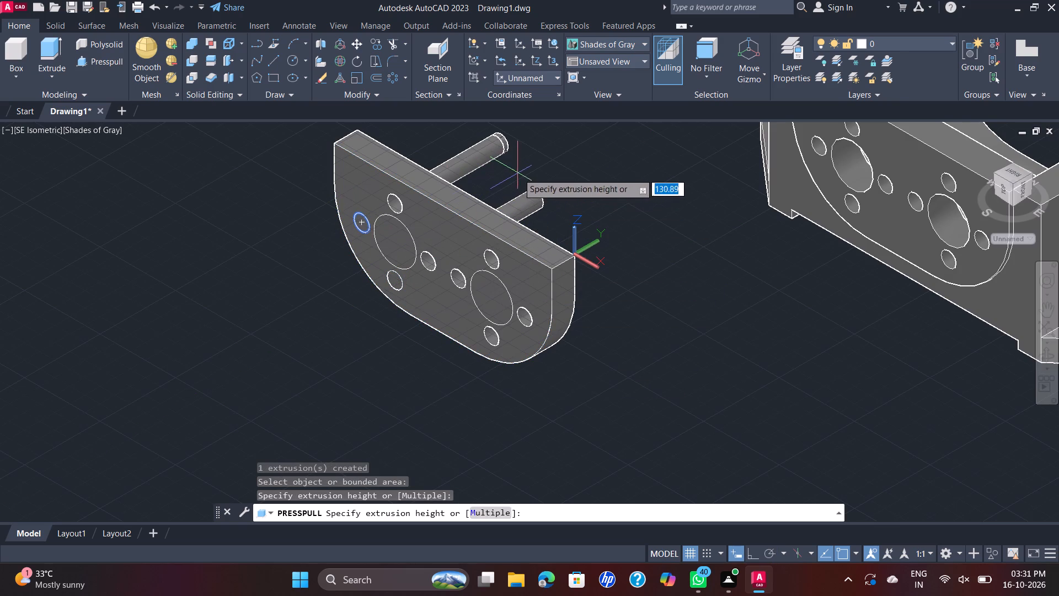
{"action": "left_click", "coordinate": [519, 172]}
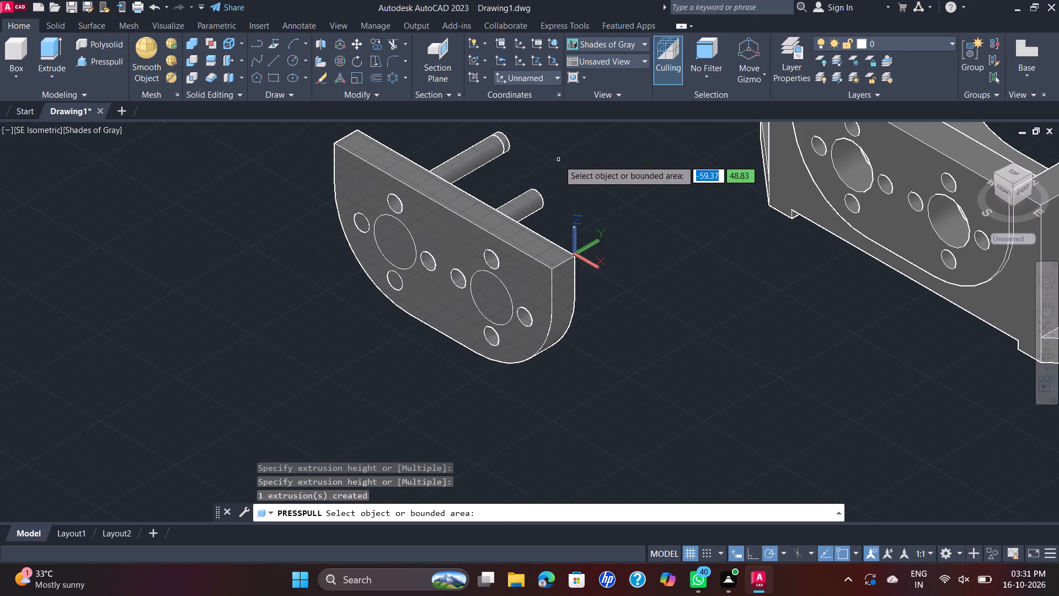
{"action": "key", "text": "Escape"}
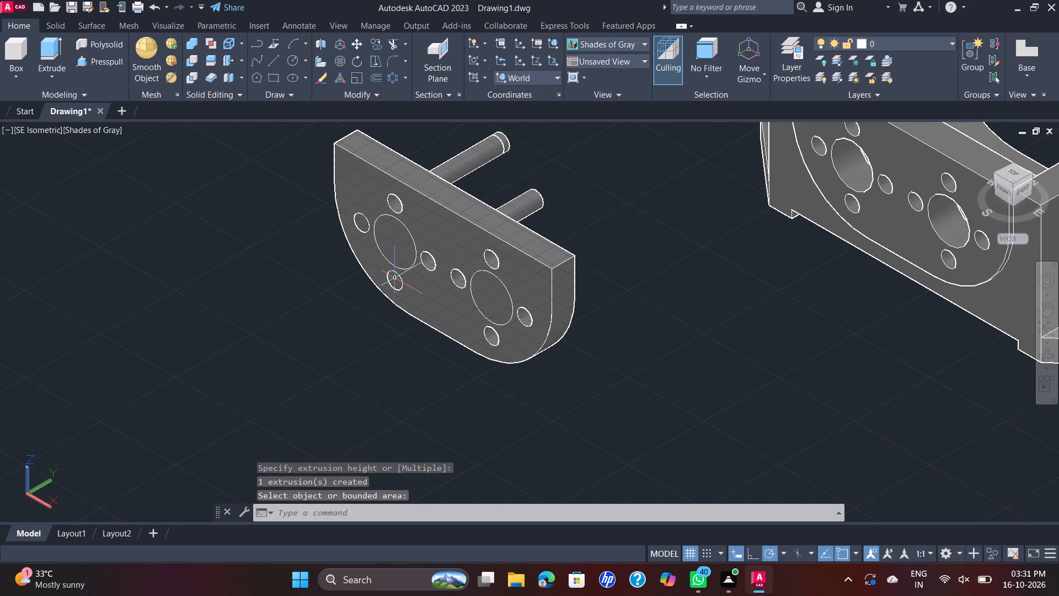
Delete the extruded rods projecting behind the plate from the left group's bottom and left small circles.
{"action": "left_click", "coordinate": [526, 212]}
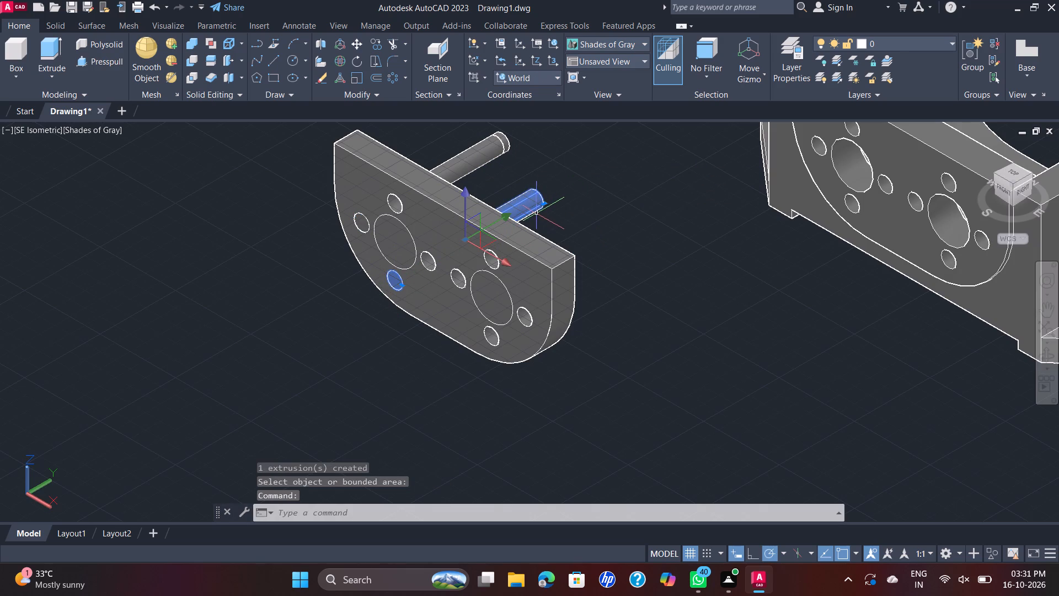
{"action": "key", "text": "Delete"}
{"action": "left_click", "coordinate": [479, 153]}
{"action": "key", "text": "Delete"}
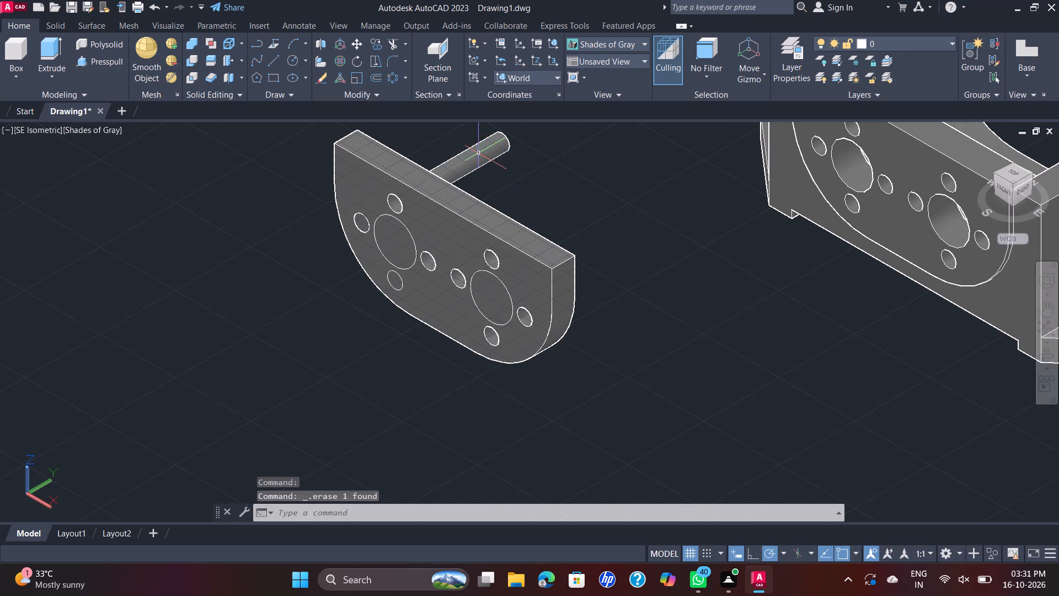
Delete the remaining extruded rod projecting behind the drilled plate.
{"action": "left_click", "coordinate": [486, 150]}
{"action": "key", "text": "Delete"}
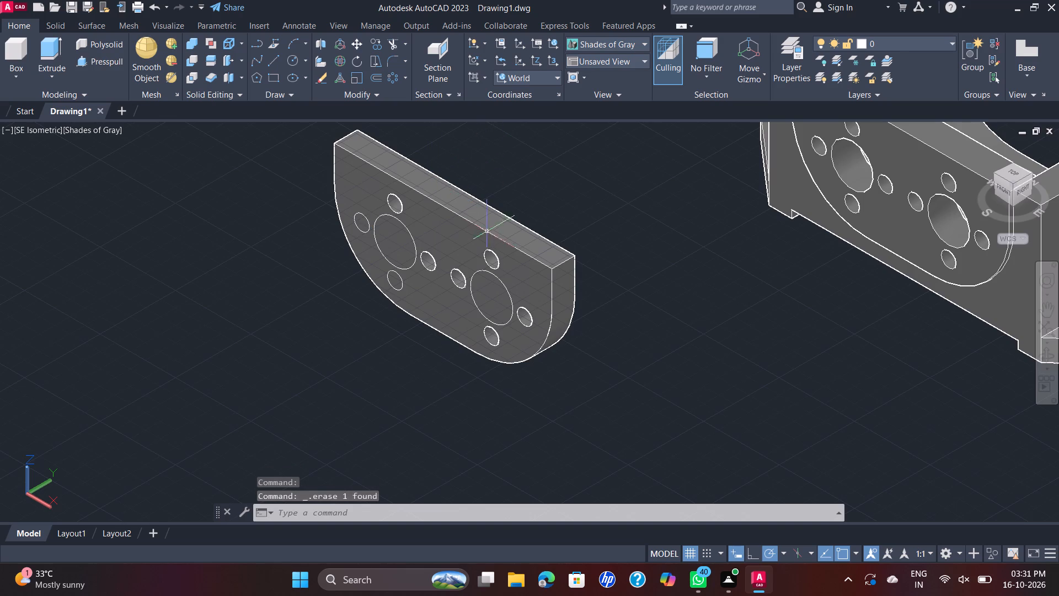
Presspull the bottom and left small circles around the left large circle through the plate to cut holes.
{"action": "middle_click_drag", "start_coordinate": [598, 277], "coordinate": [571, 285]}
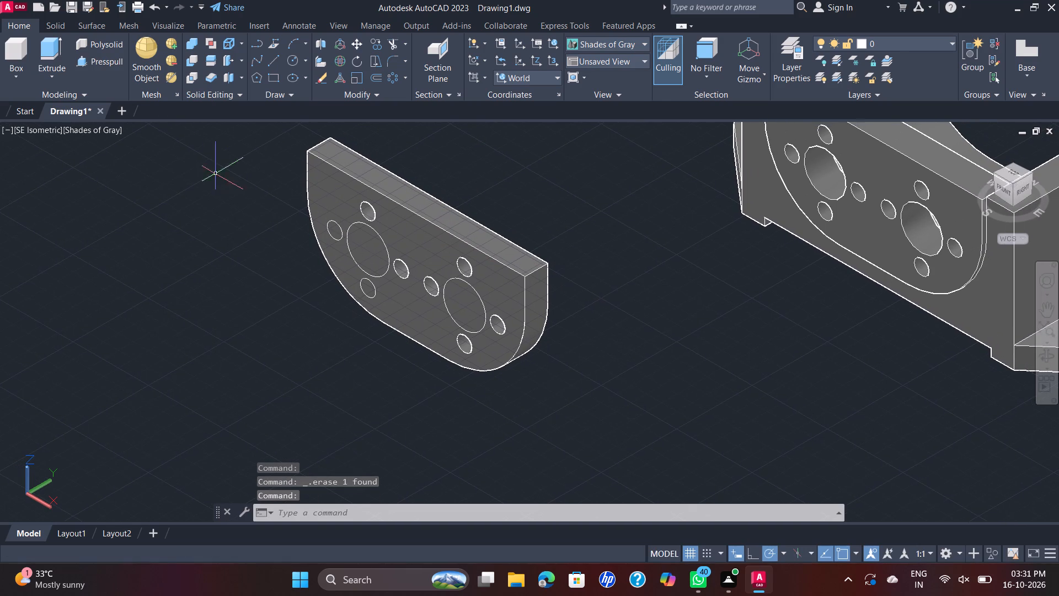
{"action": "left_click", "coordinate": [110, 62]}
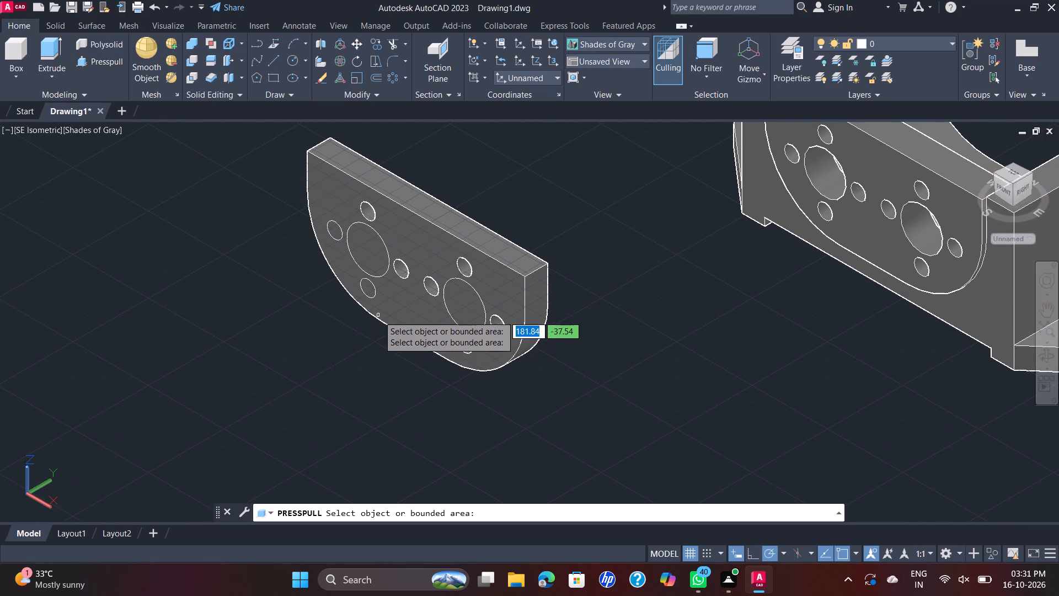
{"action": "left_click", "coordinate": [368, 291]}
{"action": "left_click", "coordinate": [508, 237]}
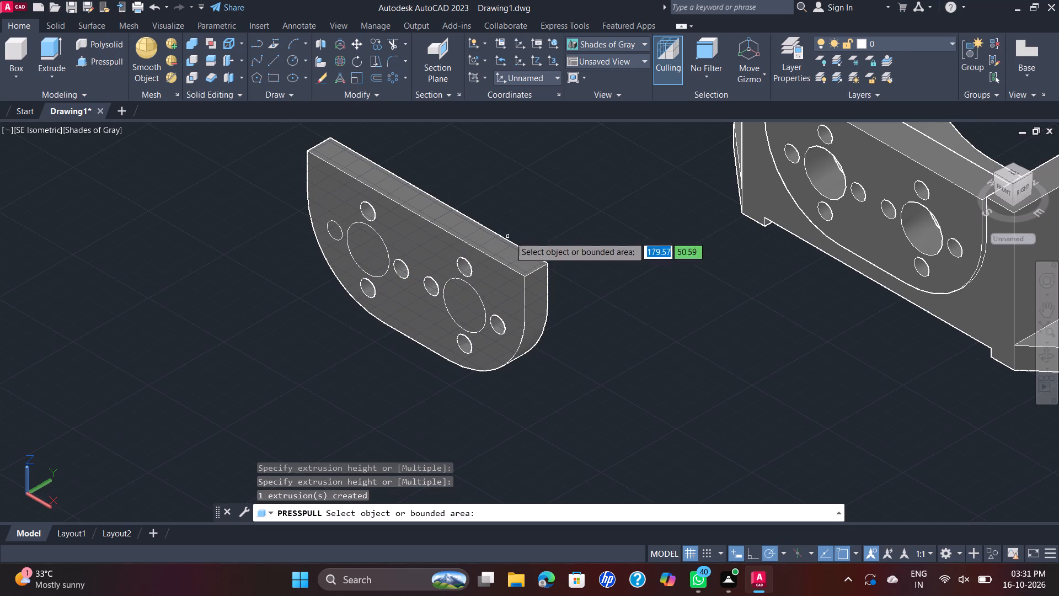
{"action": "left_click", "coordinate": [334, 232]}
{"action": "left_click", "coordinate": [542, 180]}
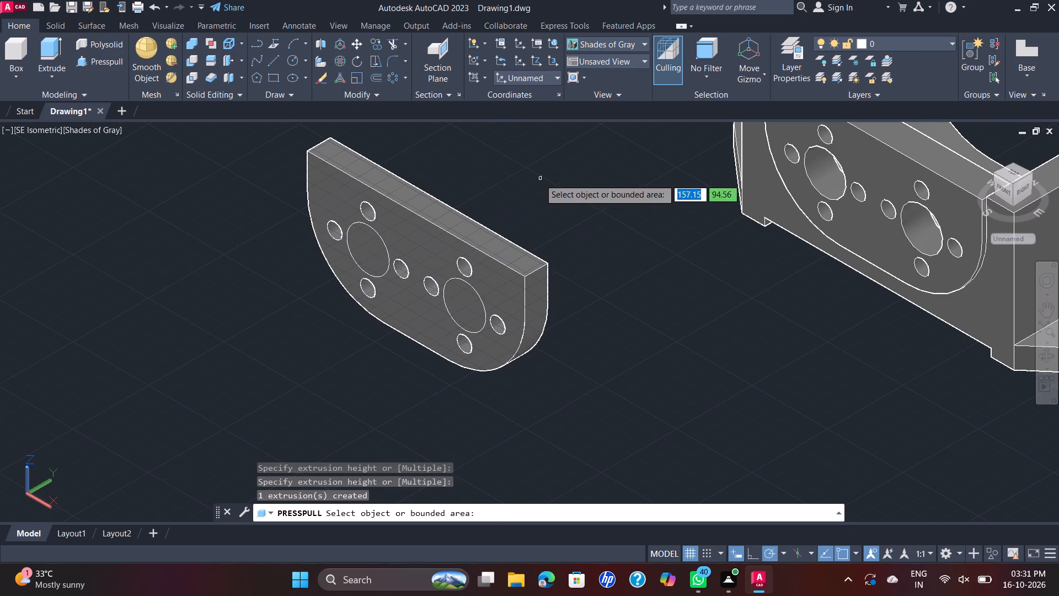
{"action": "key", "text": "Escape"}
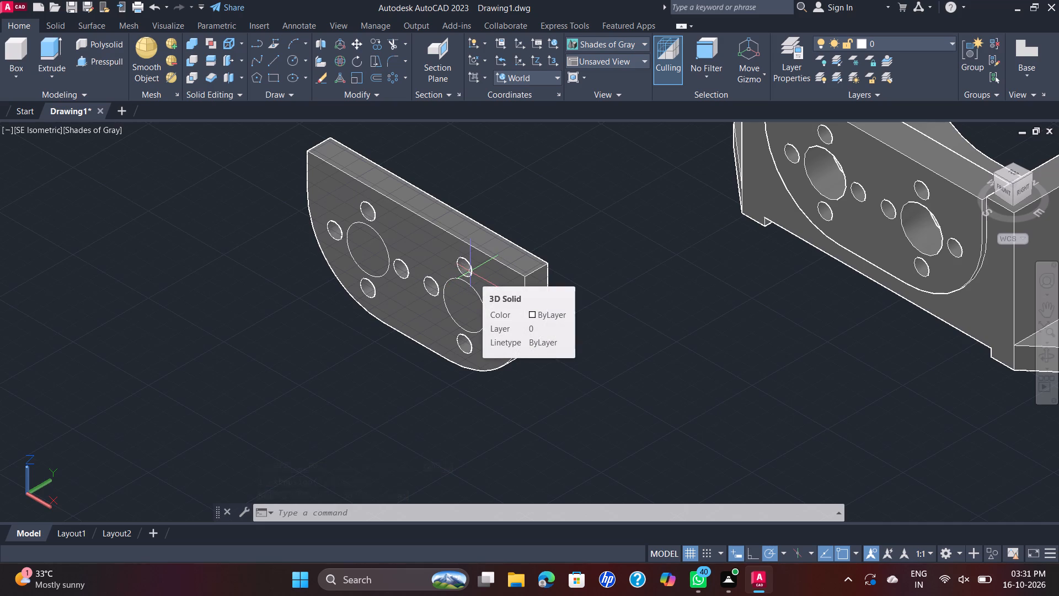
Undo the hole cuts, rod deletions and plate extrusion, back to the flat plate outline with its circles.
{"action": "key", "text": "ctrl+z"}
{"action": "key", "text": "ctrl+z"}
{"action": "key", "text": "ctrl+z"}
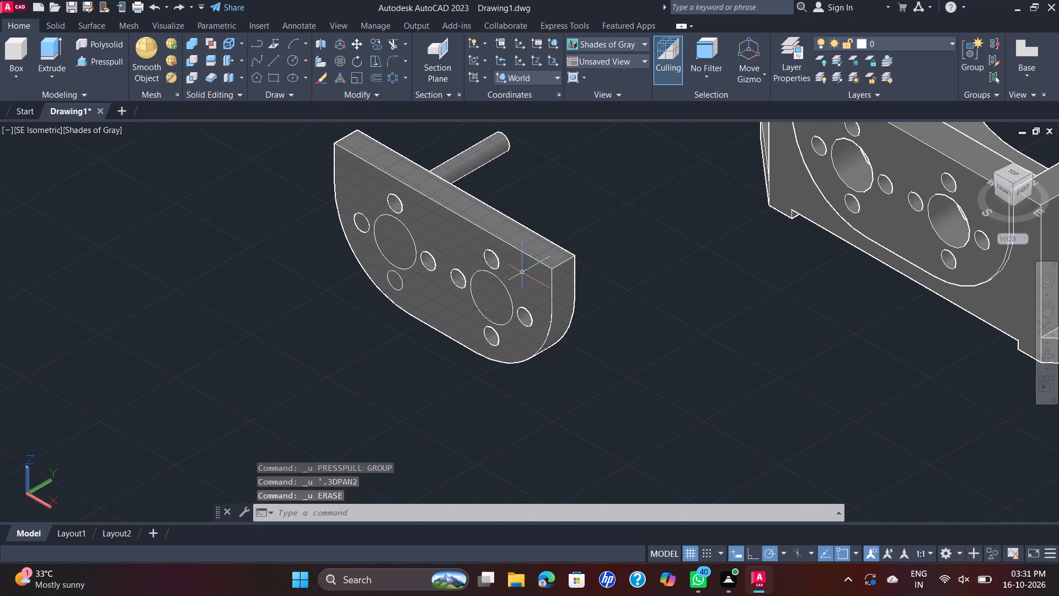
{"action": "key", "text": "ctrl+z"}
{"action": "key", "text": "ctrl+z"}
{"action": "key", "text": "ctrl+z"}
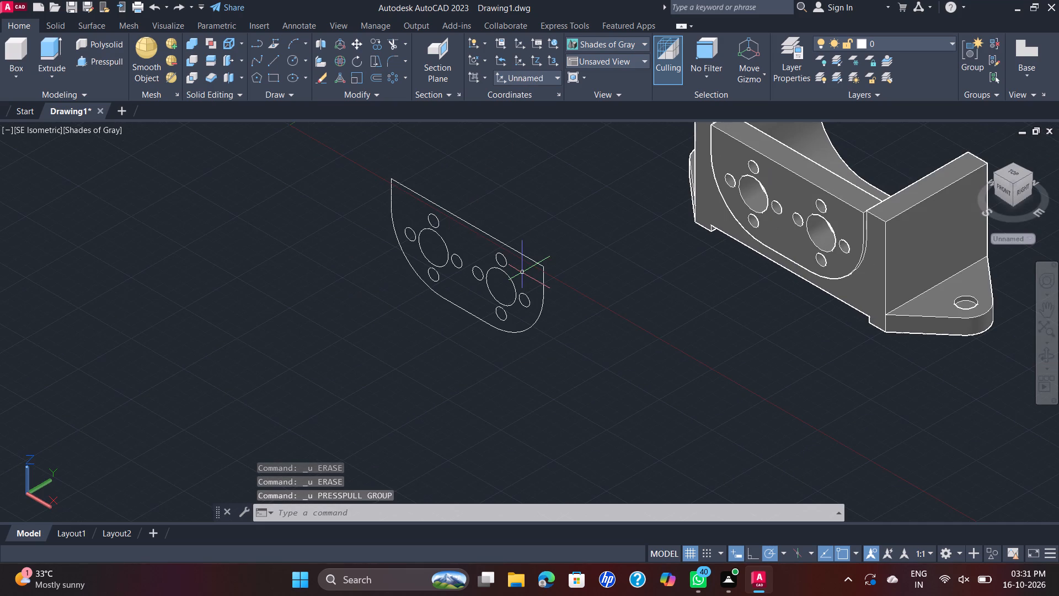
Presspull the flat plate outline backward by 15 to form a solid plate.
{"action": "left_click", "coordinate": [88, 60]}
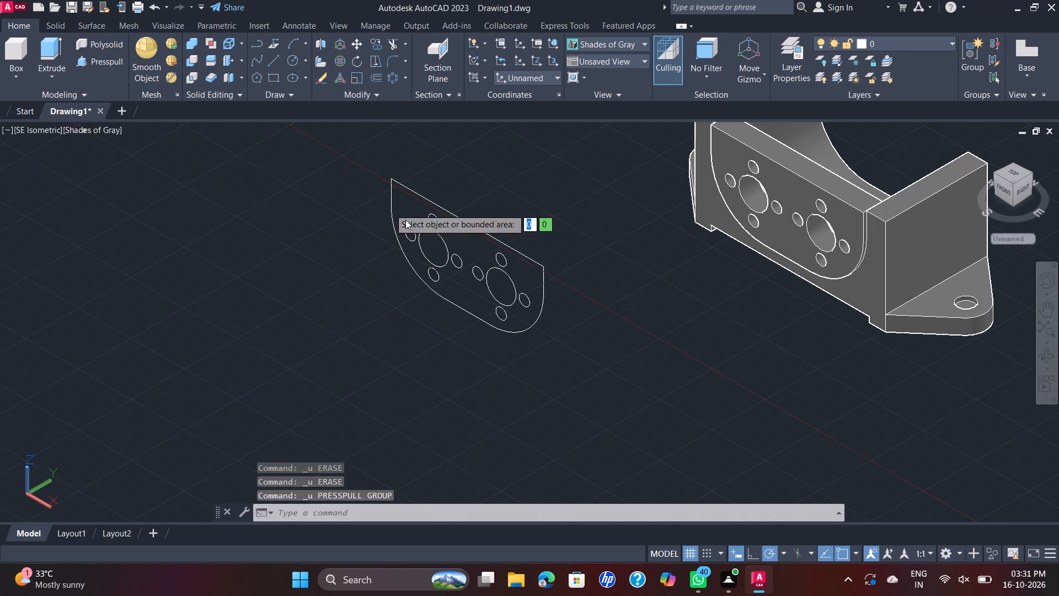
{"action": "left_click", "coordinate": [477, 227]}
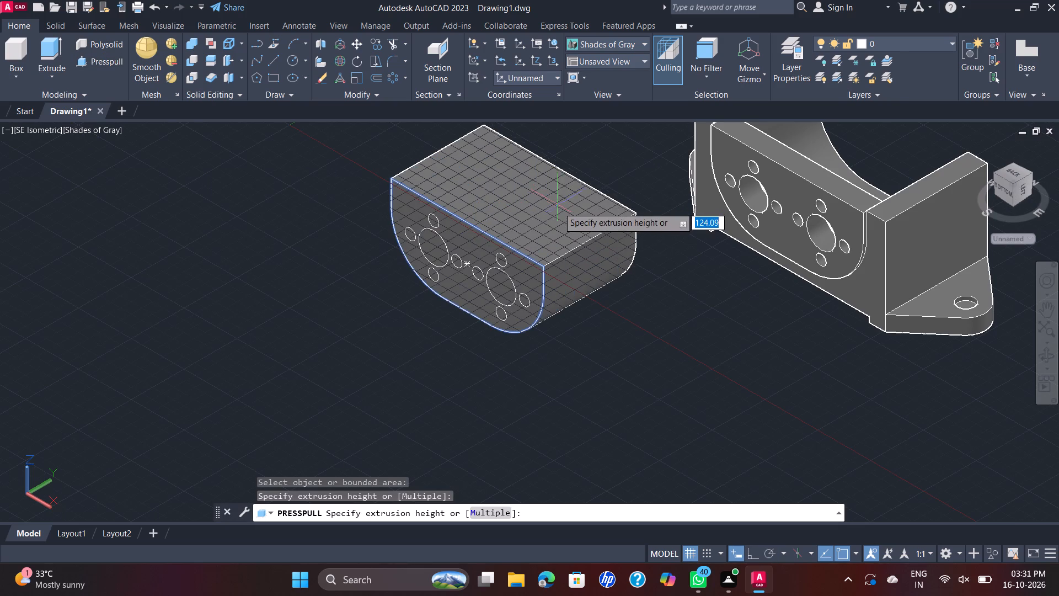
{"action": "type", "text": "15"}
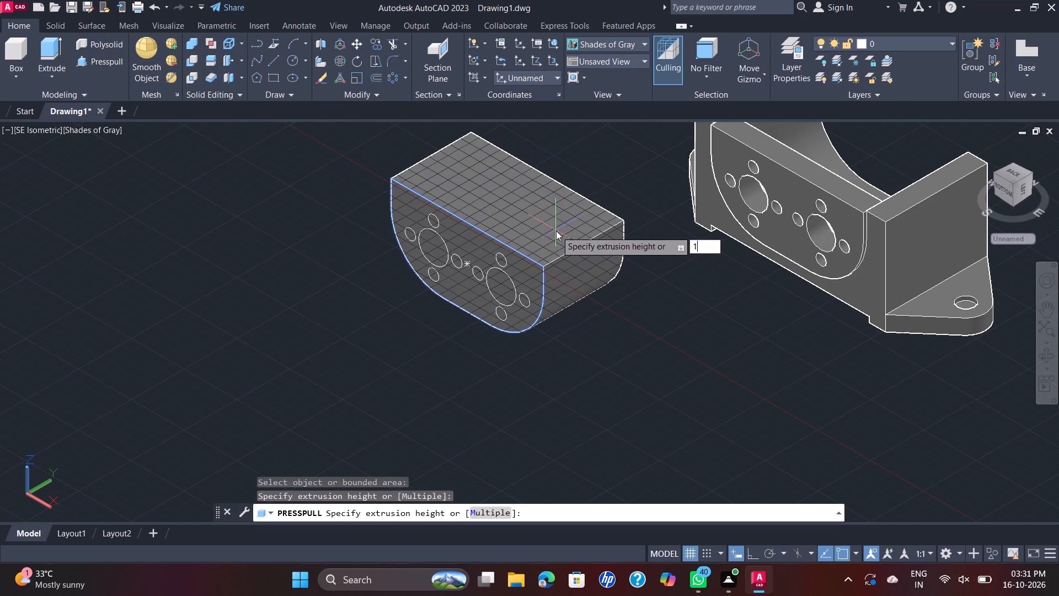
{"action": "key", "text": "Return"}
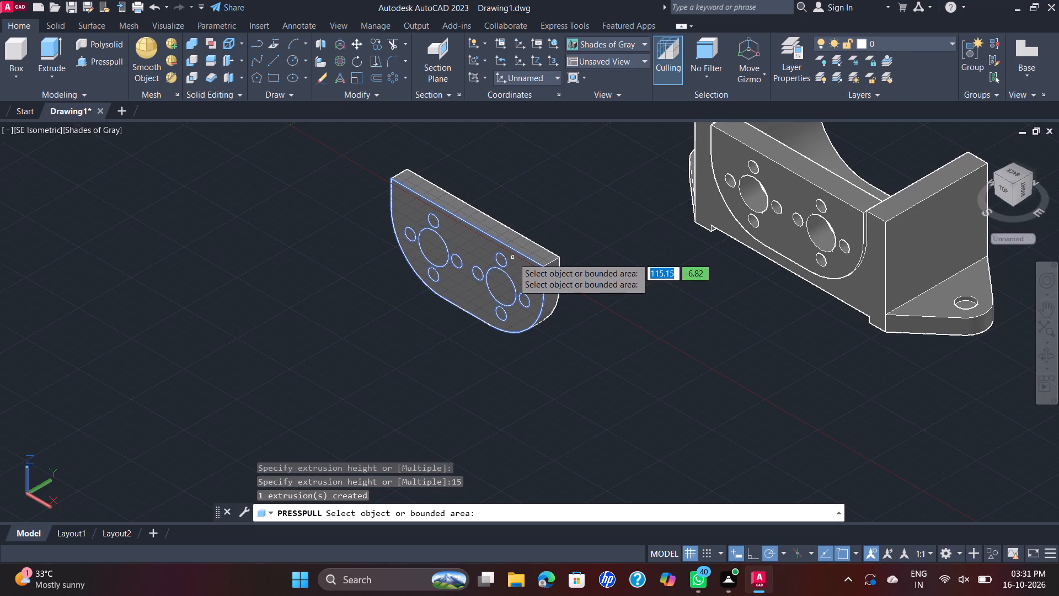
Presspull the four small circles around the right large circle outward from the plate's front face by 3.
{"action": "left_click", "coordinate": [505, 255]}
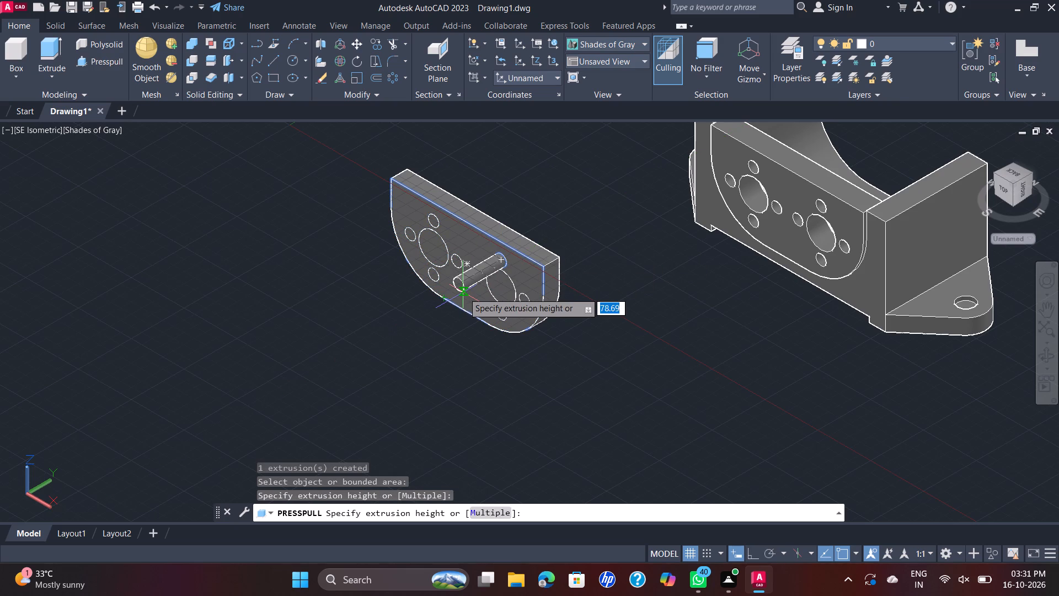
{"action": "key", "text": "3"}
{"action": "key", "text": "Return"}
{"action": "left_click", "coordinate": [528, 300]}
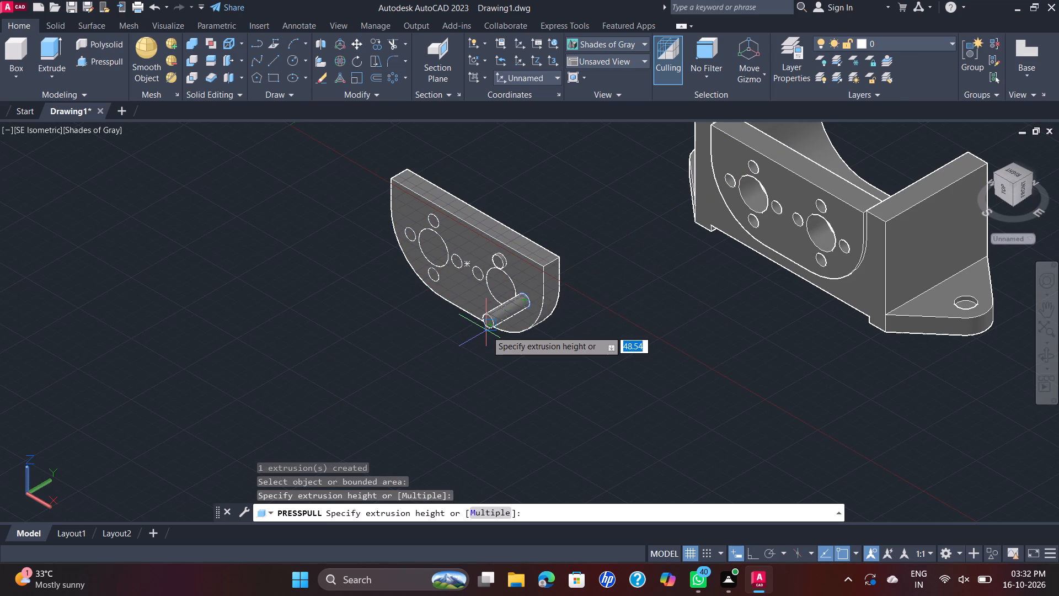
{"action": "key", "text": "3"}
{"action": "key", "text": "Return"}
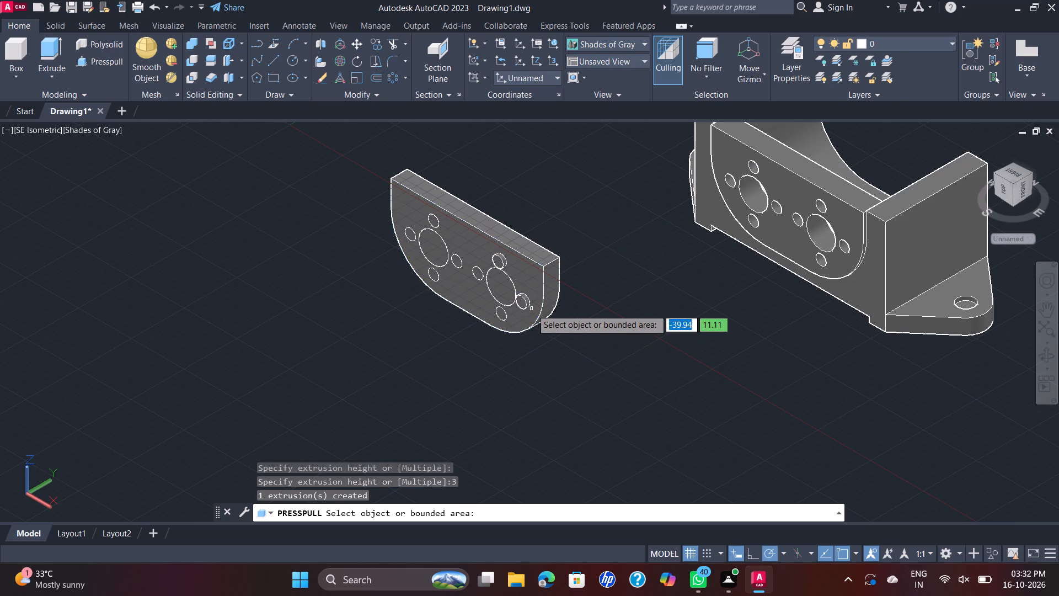
{"action": "left_click", "coordinate": [504, 317]}
{"action": "key", "text": "3"}
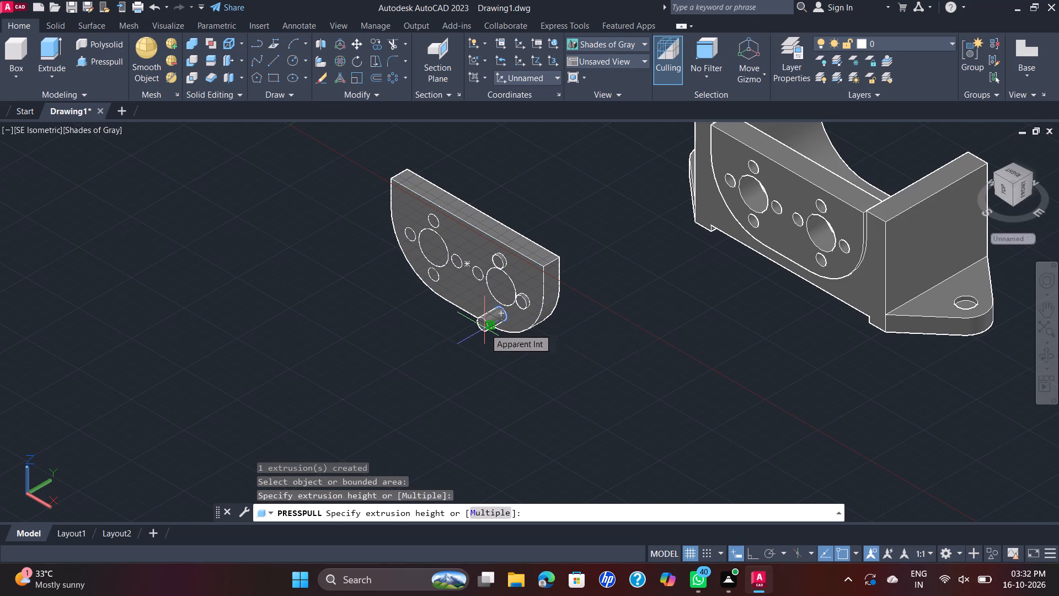
{"action": "key", "text": "Return"}
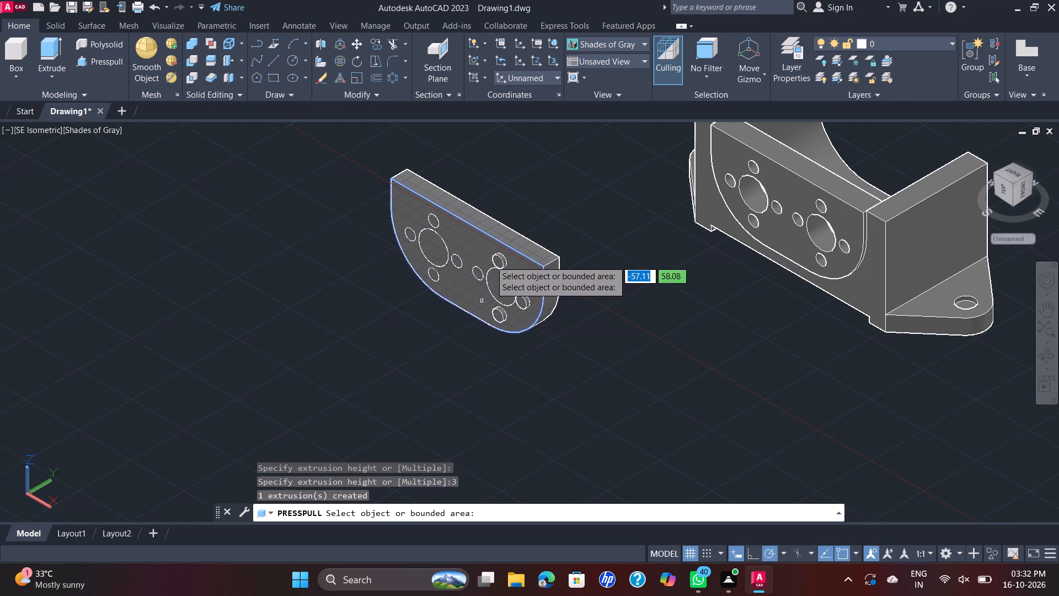
{"action": "left_click", "coordinate": [483, 273]}
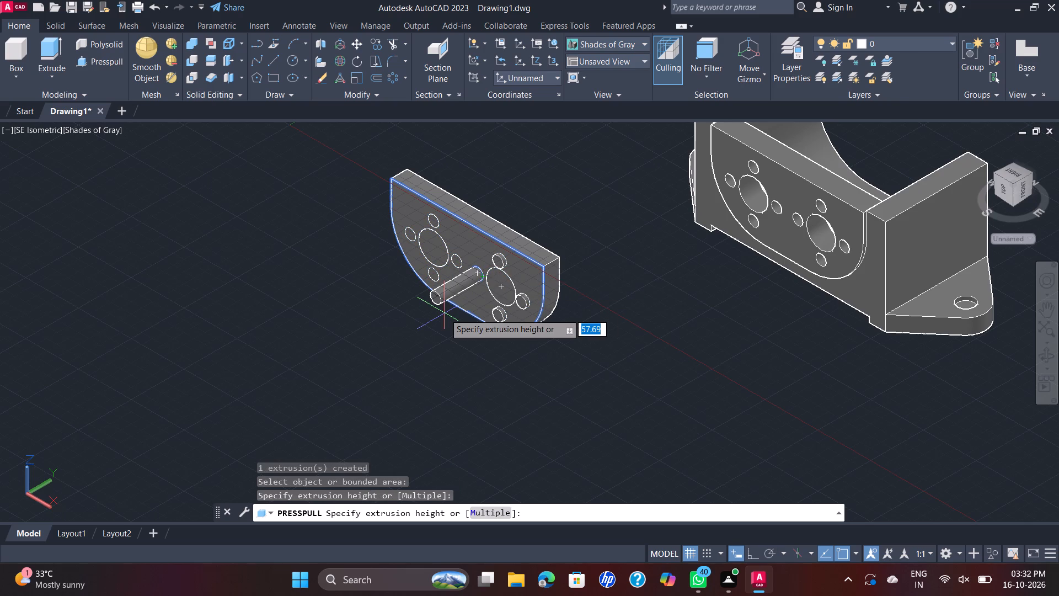
{"action": "key", "text": "3"}
{"action": "key", "text": "Return"}
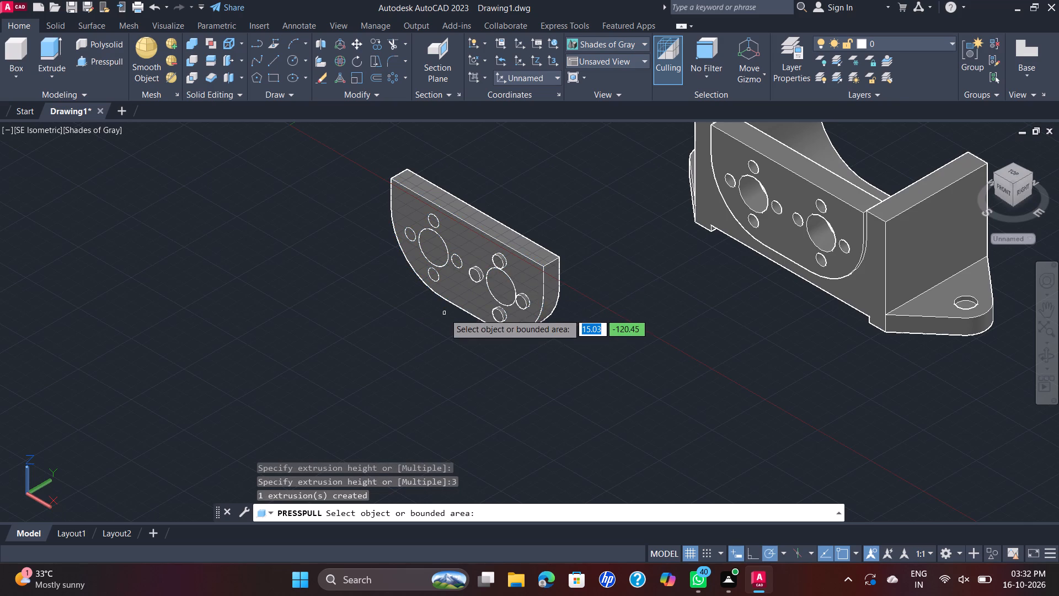
Presspull the right and left large circles outward from the plate's front face by 3.
{"action": "left_click", "coordinate": [505, 289]}
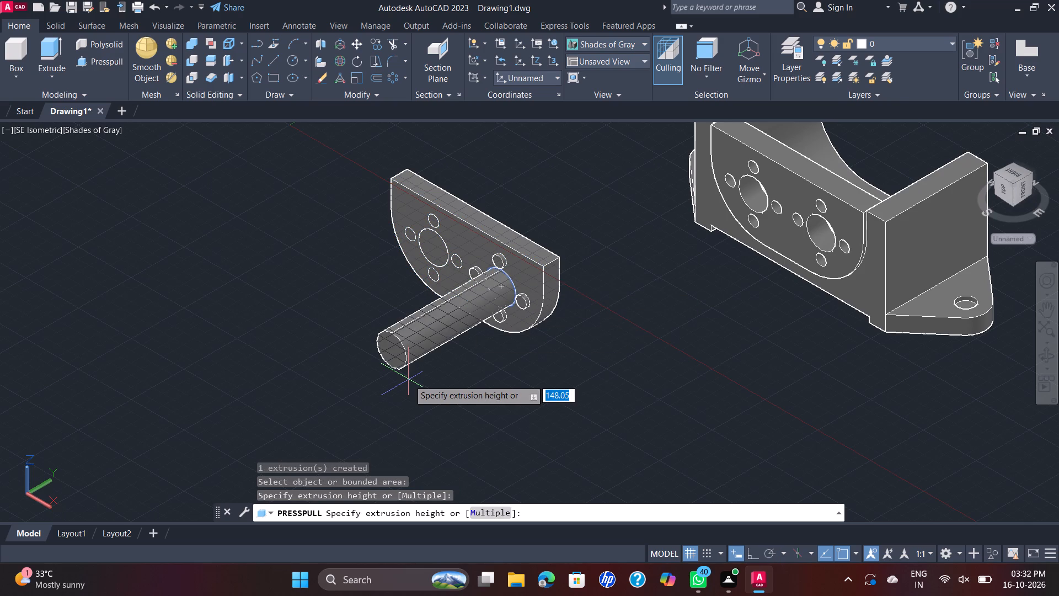
{"action": "key", "text": "3"}
{"action": "key", "text": "Return"}
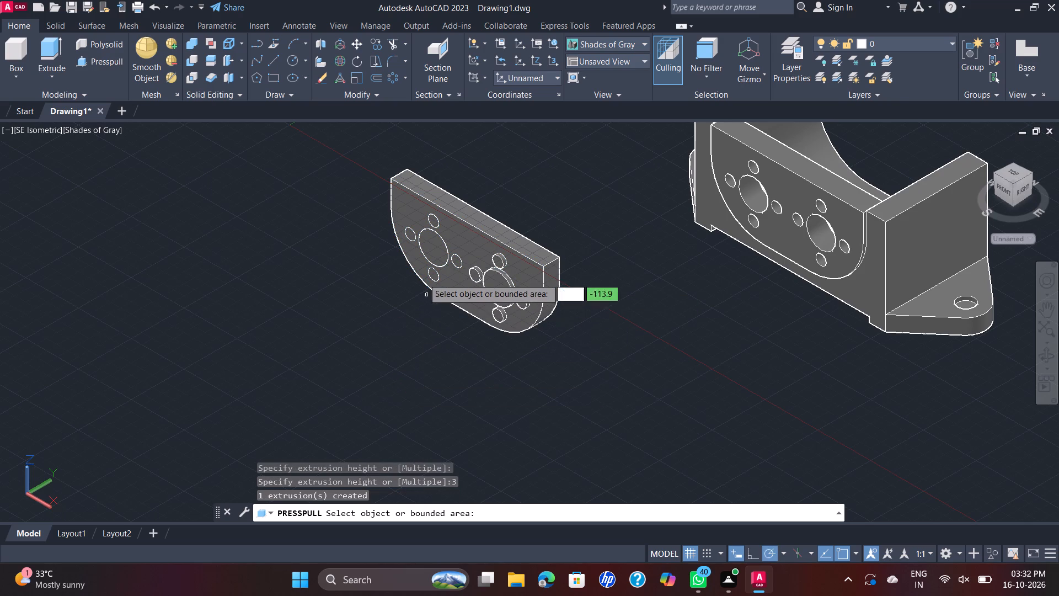
{"action": "left_click", "coordinate": [442, 241]}
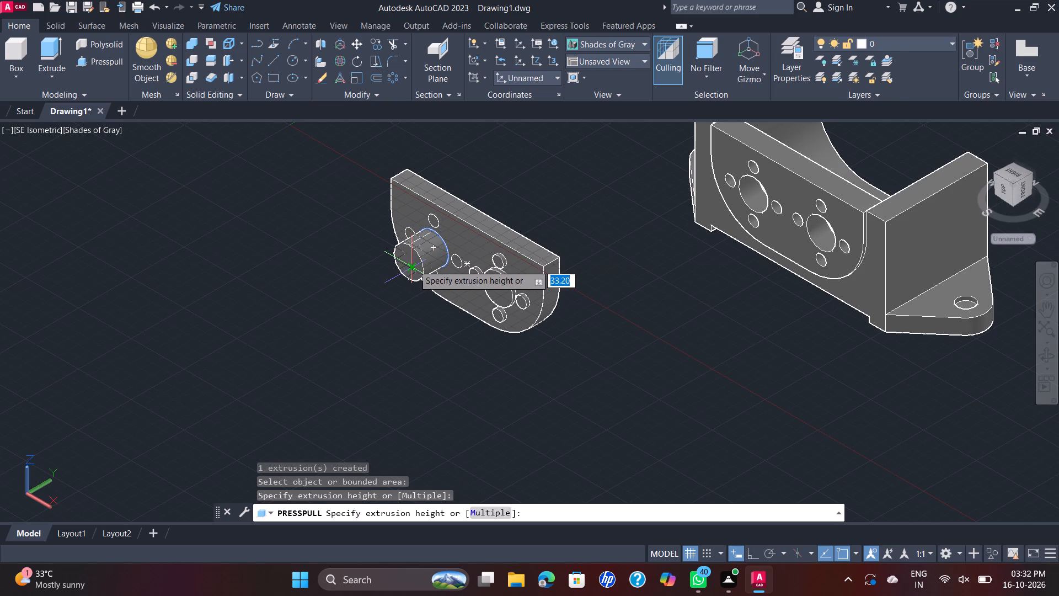
{"action": "key", "text": "3"}
{"action": "key", "text": "Return"}
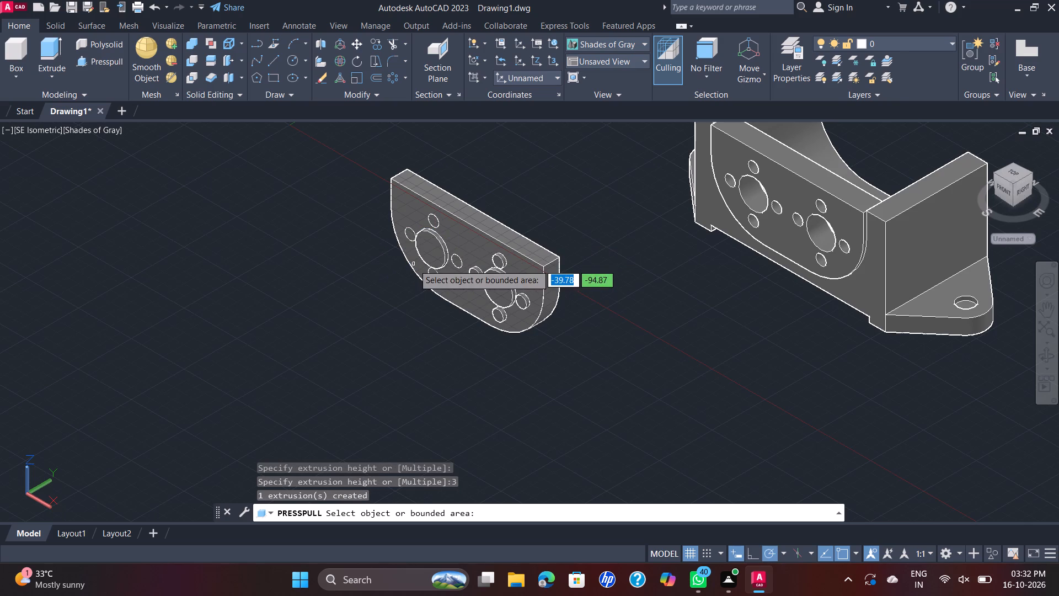
Presspull the four small circles around the left large circle outward from the plate's front face by 3.
{"action": "left_click", "coordinate": [435, 221]}
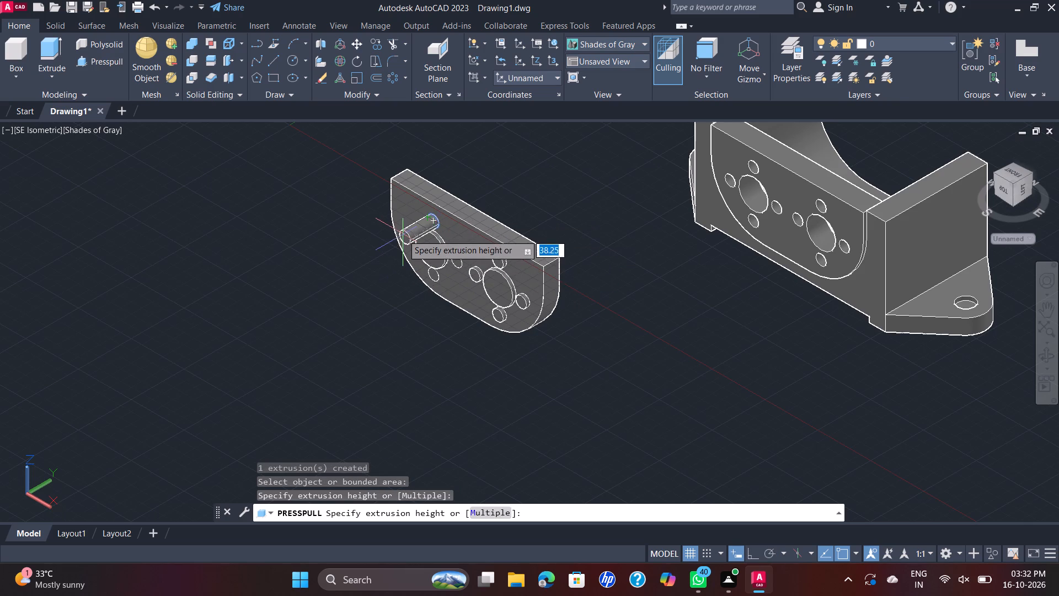
{"action": "key", "text": "3"}
{"action": "key", "text": "Return"}
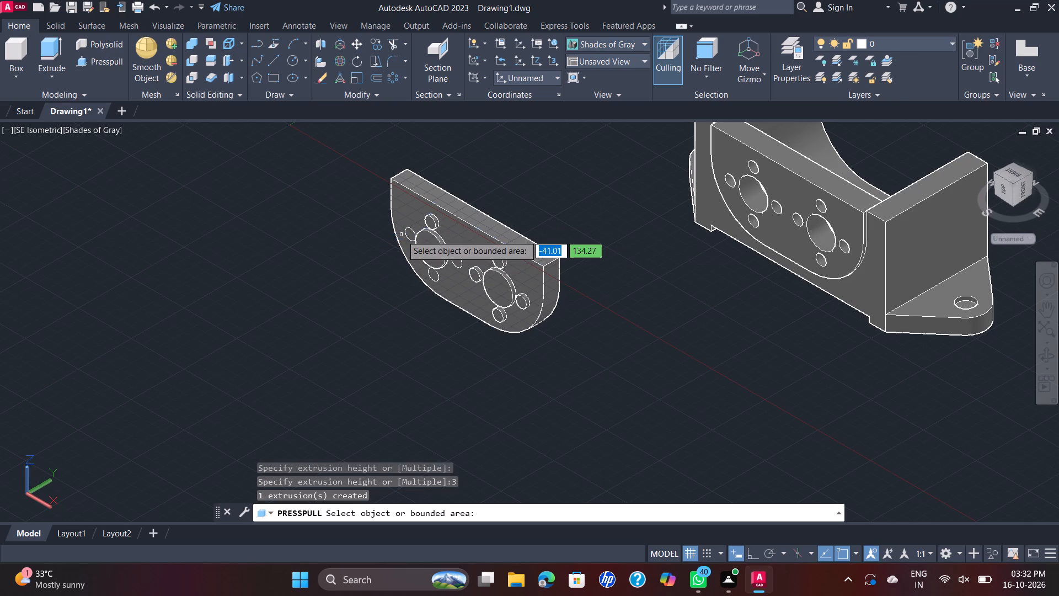
{"action": "left_click", "coordinate": [407, 235]}
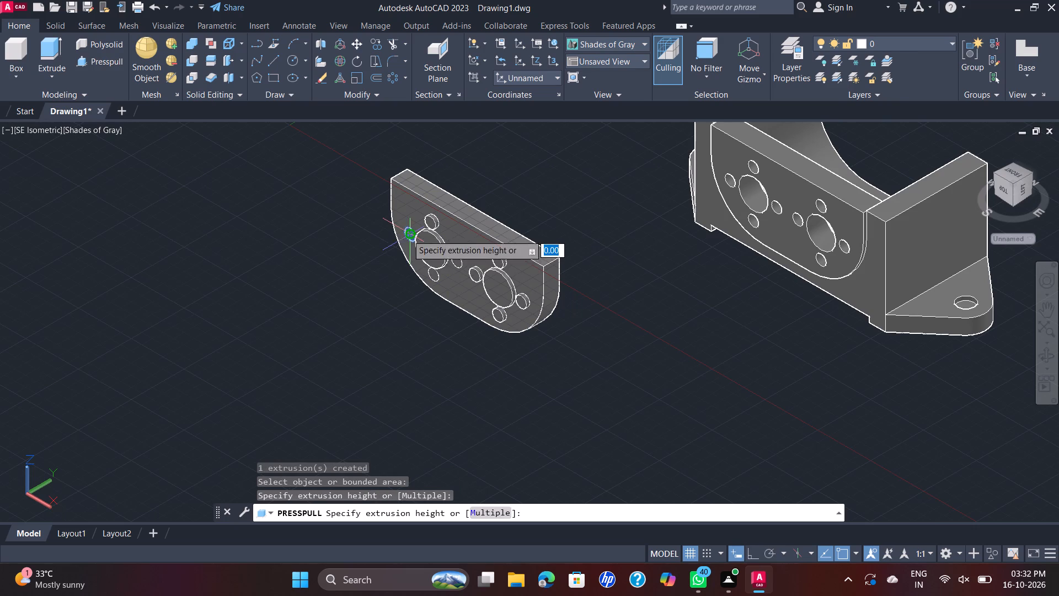
{"action": "key", "text": "3"}
{"action": "key", "text": "Return"}
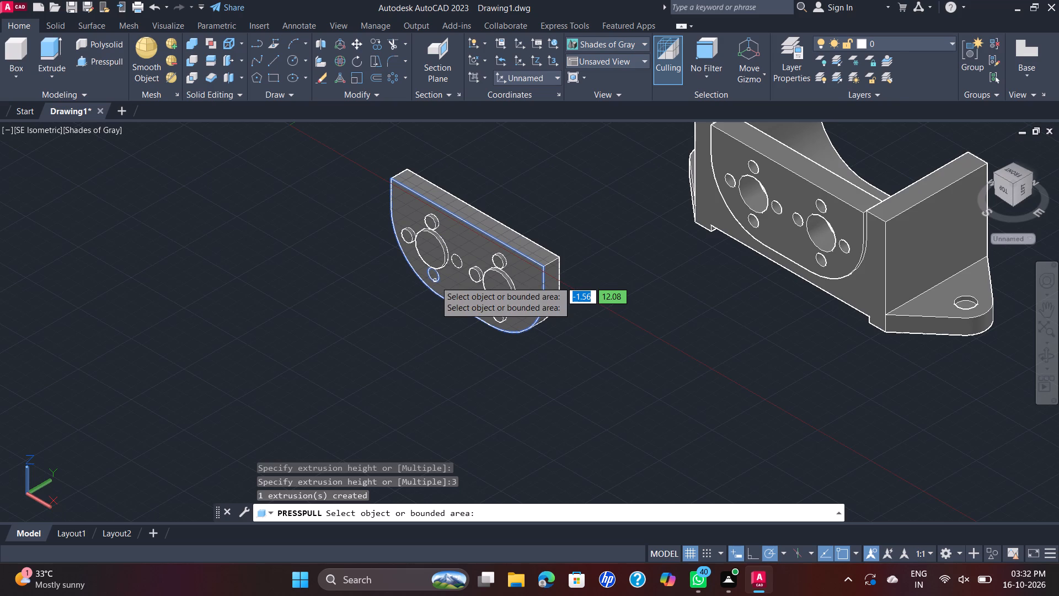
{"action": "left_click", "coordinate": [437, 280]}
{"action": "key", "text": "3"}
{"action": "key", "text": "Return"}
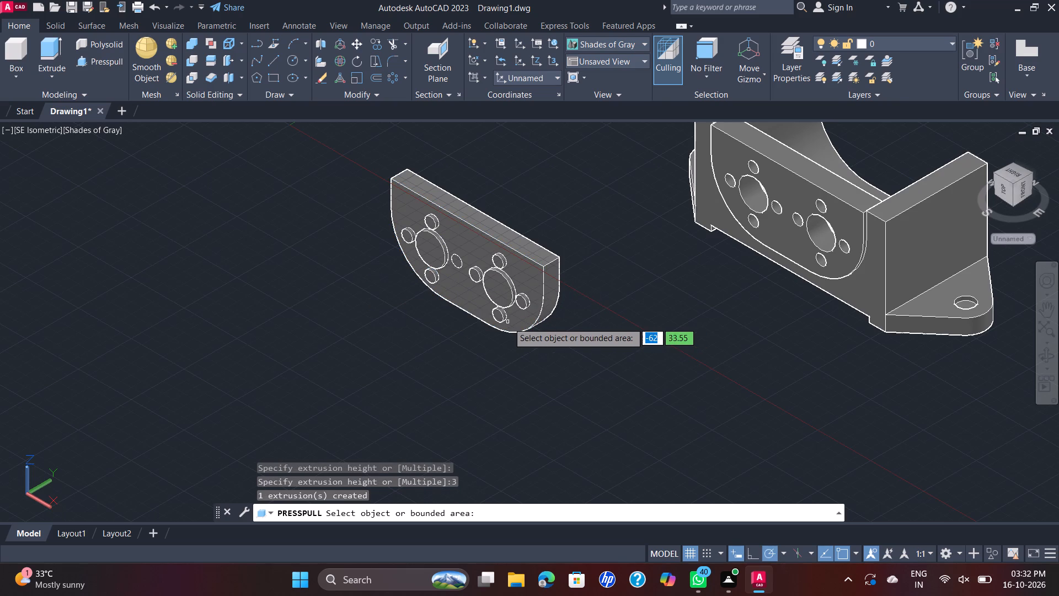
{"action": "scroll", "coordinate": [499, 312], "scroll_direction": "up", "scroll_amount": 2}
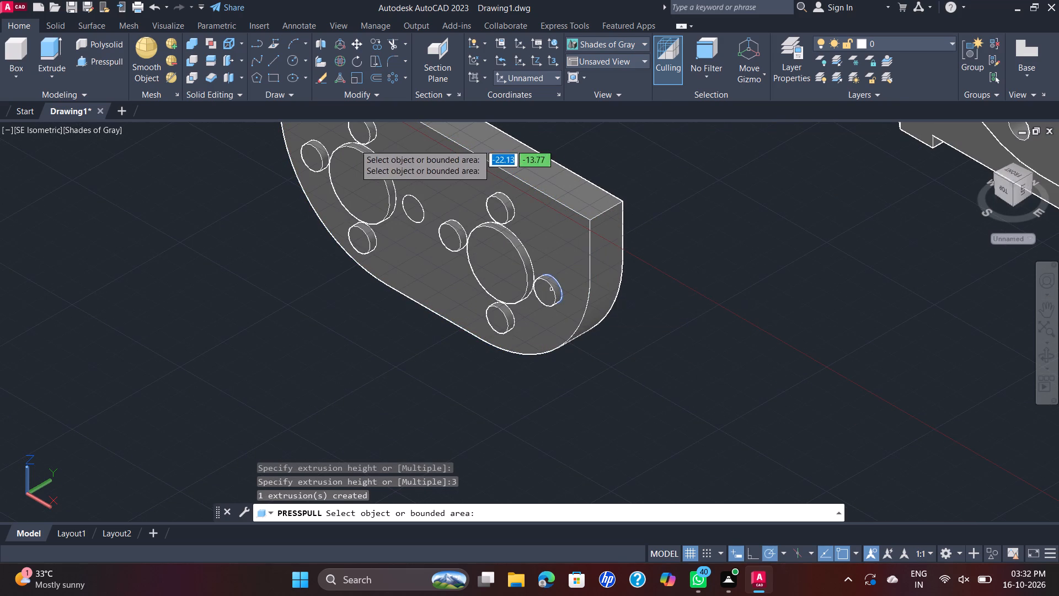
{"action": "left_click", "coordinate": [416, 204]}
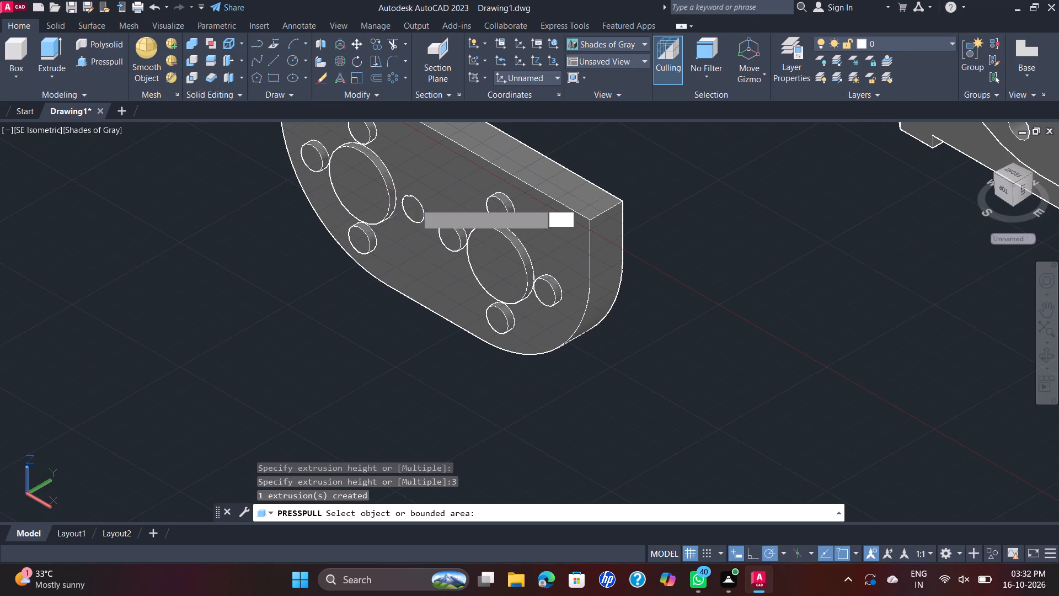
{"action": "key", "text": "3"}
{"action": "key", "text": "Return"}
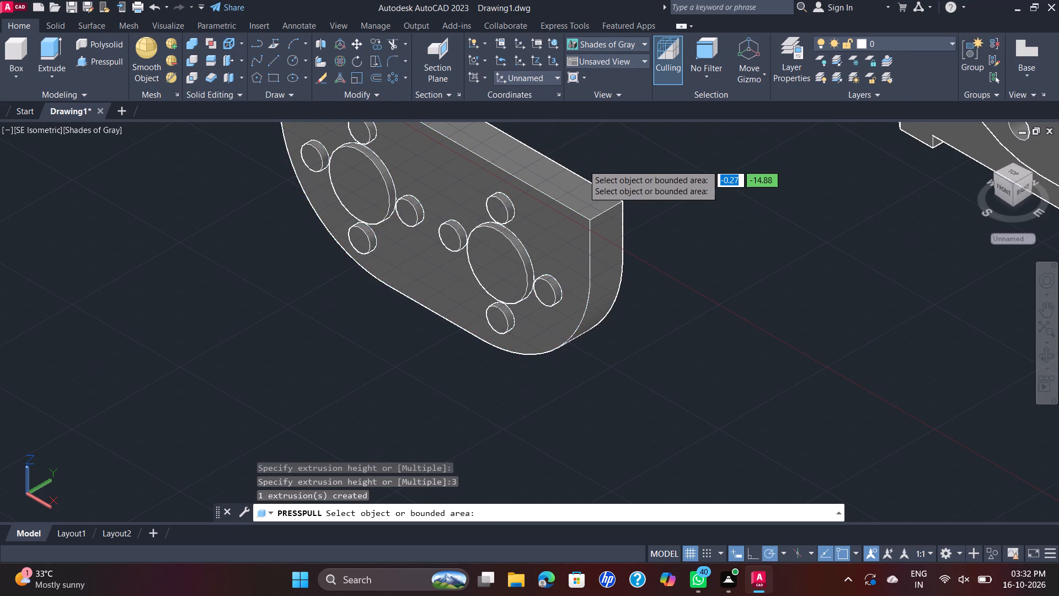
{"action": "scroll", "coordinate": [583, 164], "scroll_direction": "down", "scroll_amount": 1}
{"action": "key", "text": "Escape"}
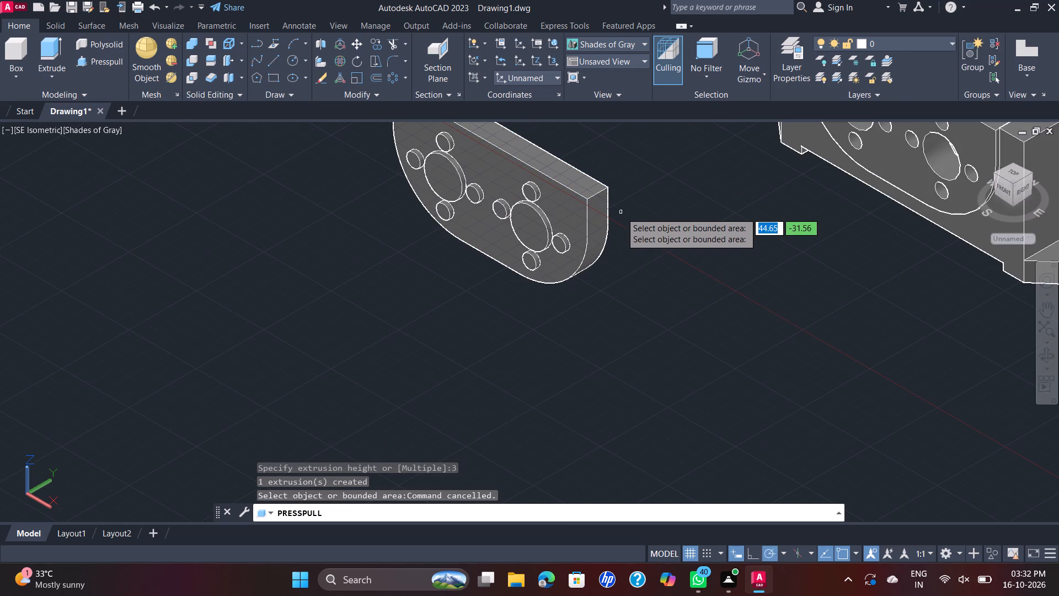
{"action": "key", "text": "Escape"}
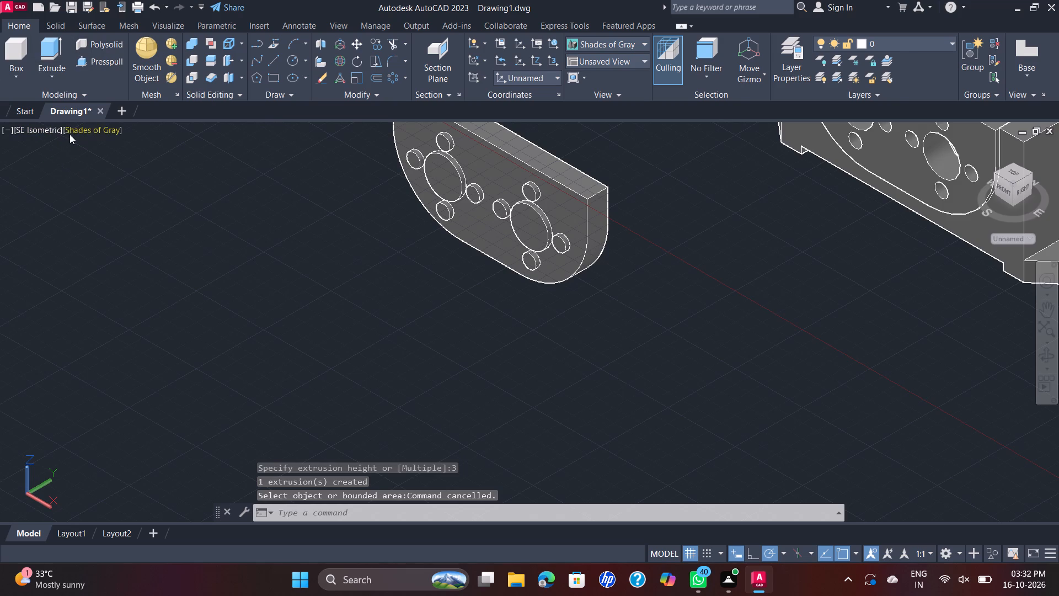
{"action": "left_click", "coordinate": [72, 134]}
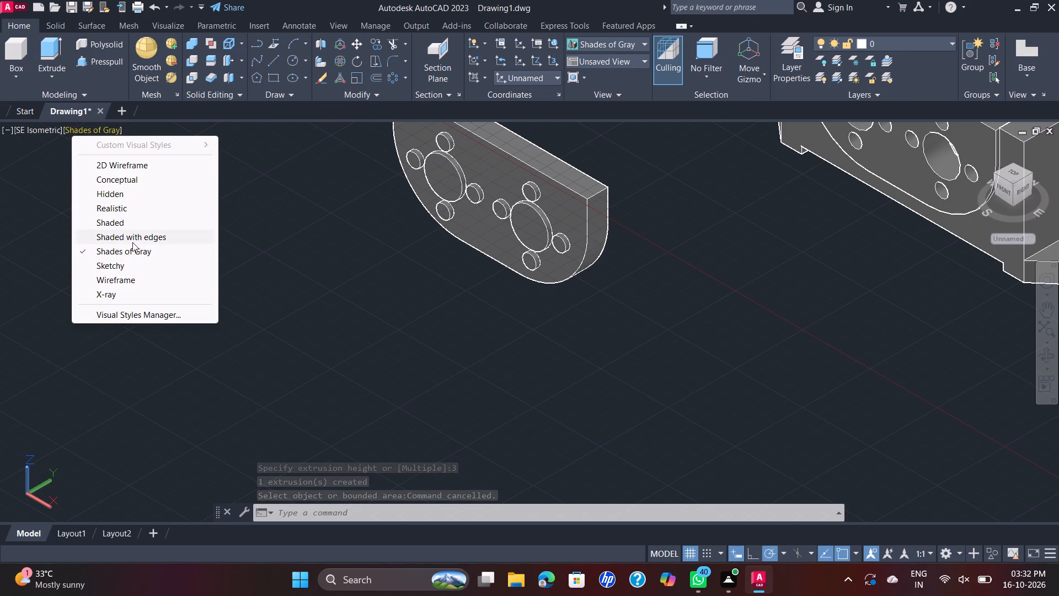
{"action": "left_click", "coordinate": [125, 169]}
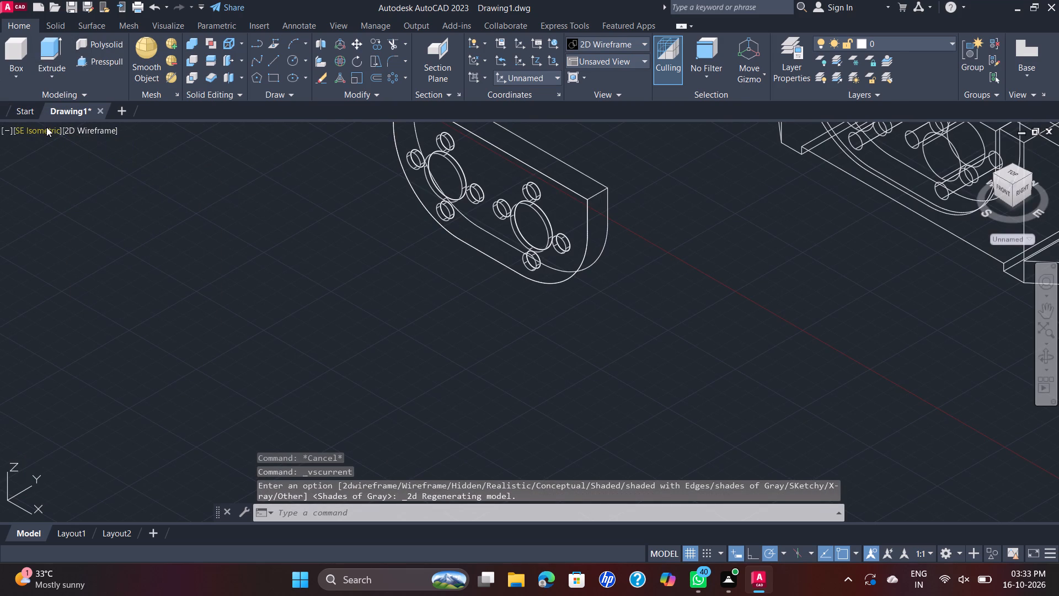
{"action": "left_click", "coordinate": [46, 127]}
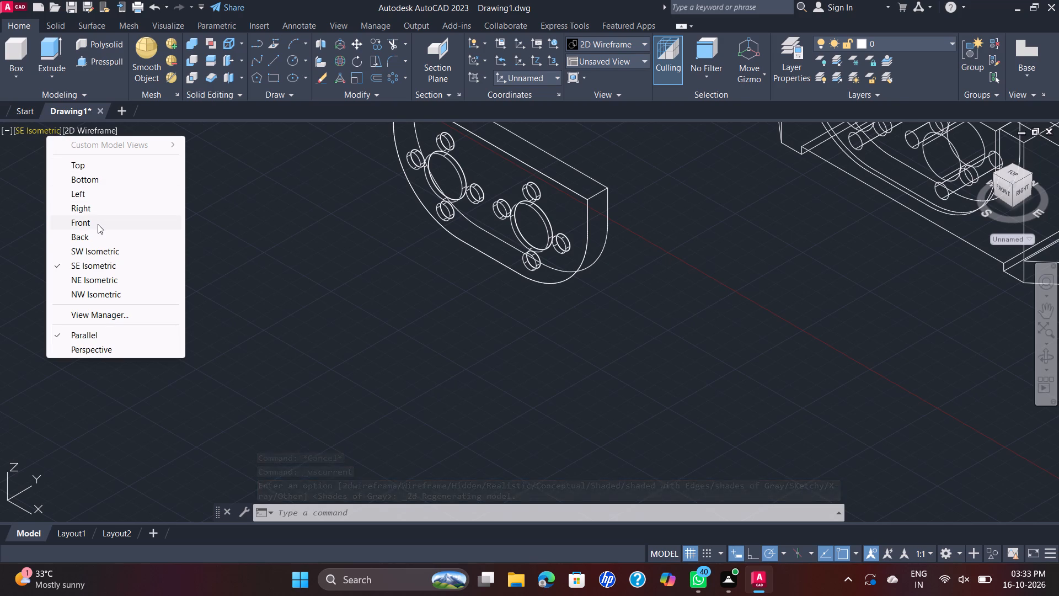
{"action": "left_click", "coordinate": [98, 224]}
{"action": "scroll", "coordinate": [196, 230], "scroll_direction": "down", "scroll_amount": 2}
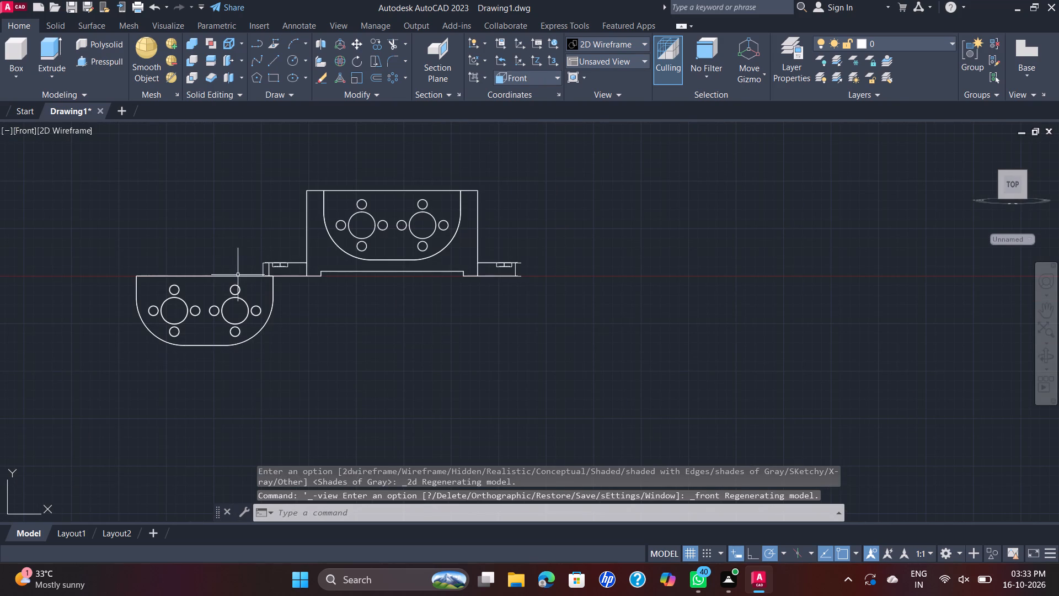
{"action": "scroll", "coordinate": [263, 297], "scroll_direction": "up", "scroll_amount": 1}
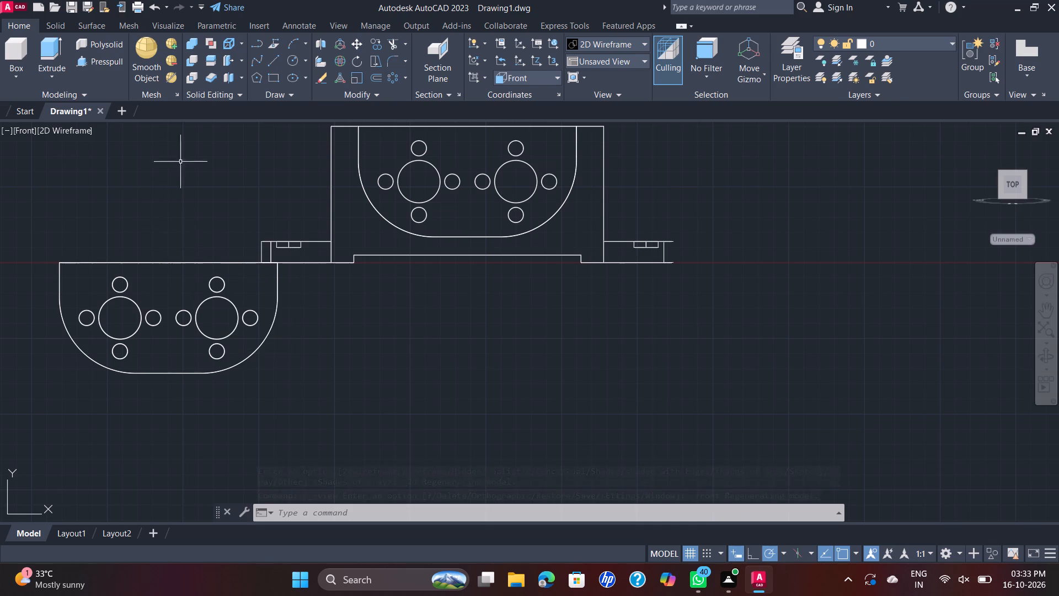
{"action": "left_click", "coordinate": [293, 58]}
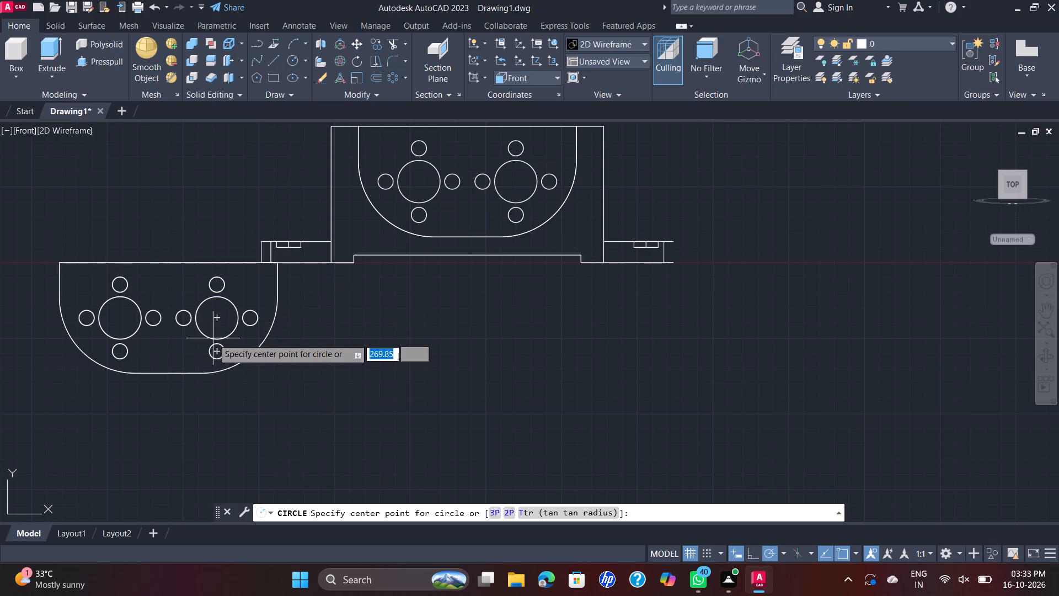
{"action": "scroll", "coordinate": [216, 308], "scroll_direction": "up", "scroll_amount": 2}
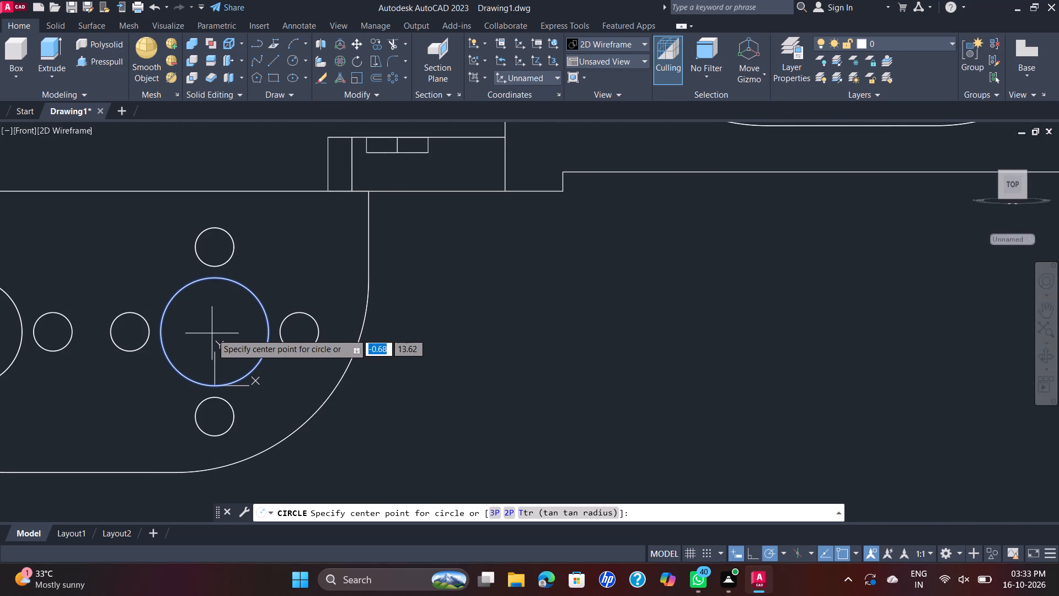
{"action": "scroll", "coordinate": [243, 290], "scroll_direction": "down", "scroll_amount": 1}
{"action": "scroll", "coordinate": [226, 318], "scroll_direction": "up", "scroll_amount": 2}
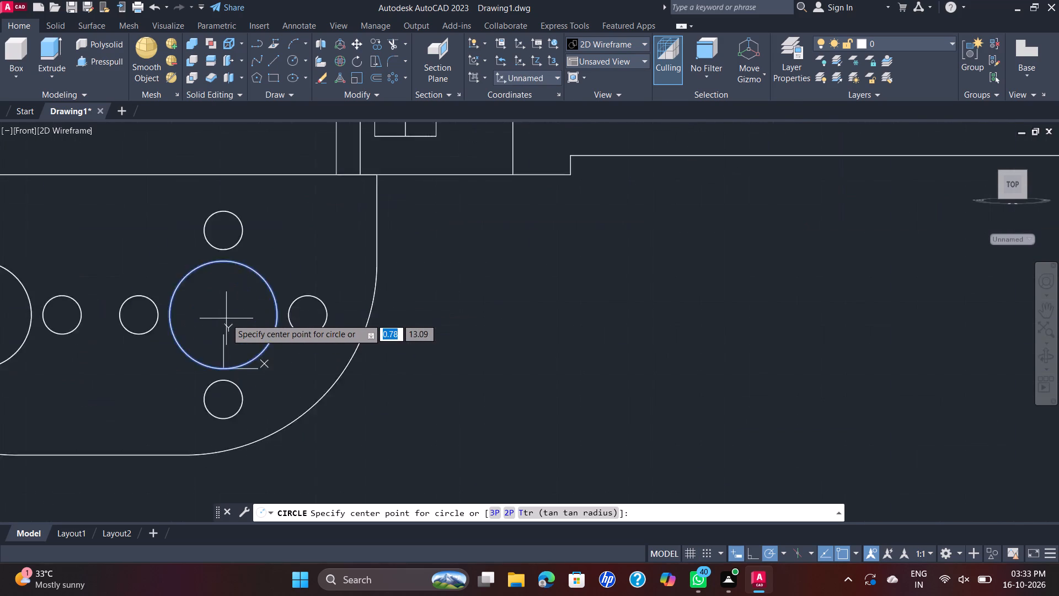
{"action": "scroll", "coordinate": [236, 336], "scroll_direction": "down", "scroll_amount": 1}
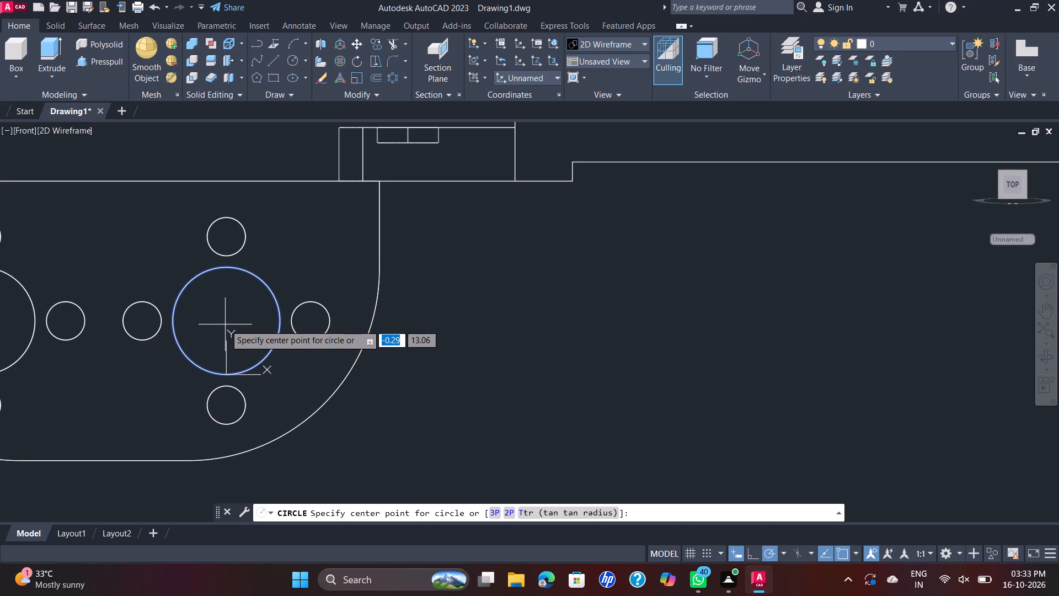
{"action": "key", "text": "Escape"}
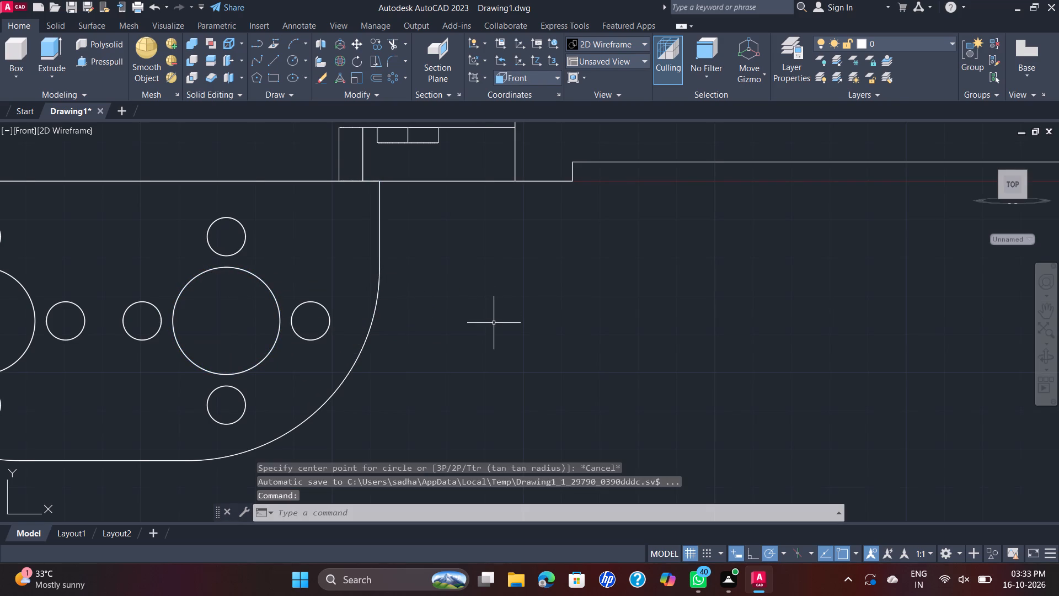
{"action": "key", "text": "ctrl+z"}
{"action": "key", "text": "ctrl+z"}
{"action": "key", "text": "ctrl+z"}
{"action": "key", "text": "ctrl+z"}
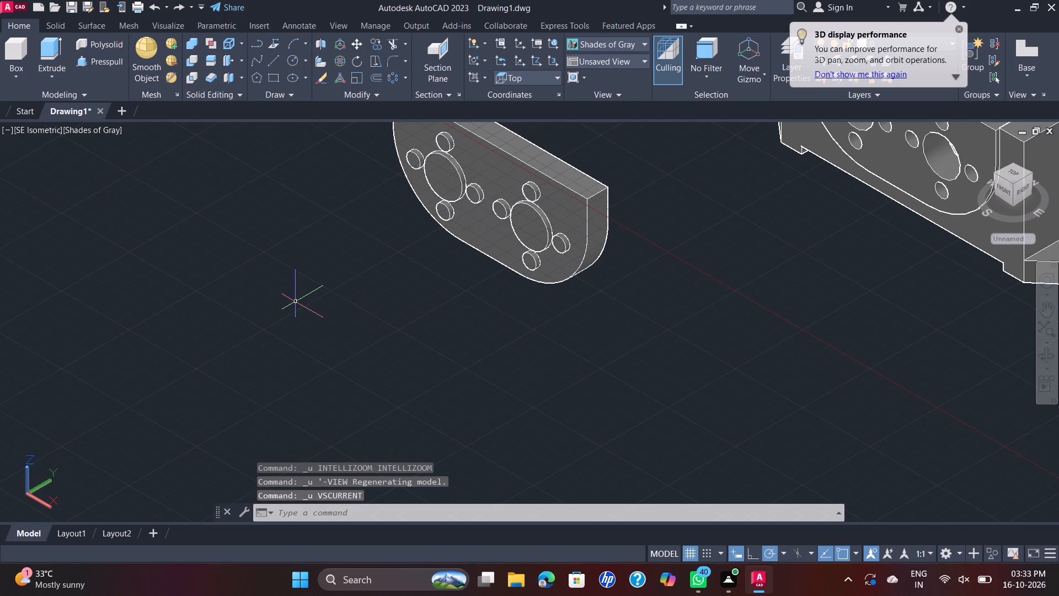
Draw a 60-diameter circle centred on the front face of the plate's right large round projection.
{"action": "scroll", "coordinate": [575, 191], "scroll_direction": "up", "scroll_amount": 1}
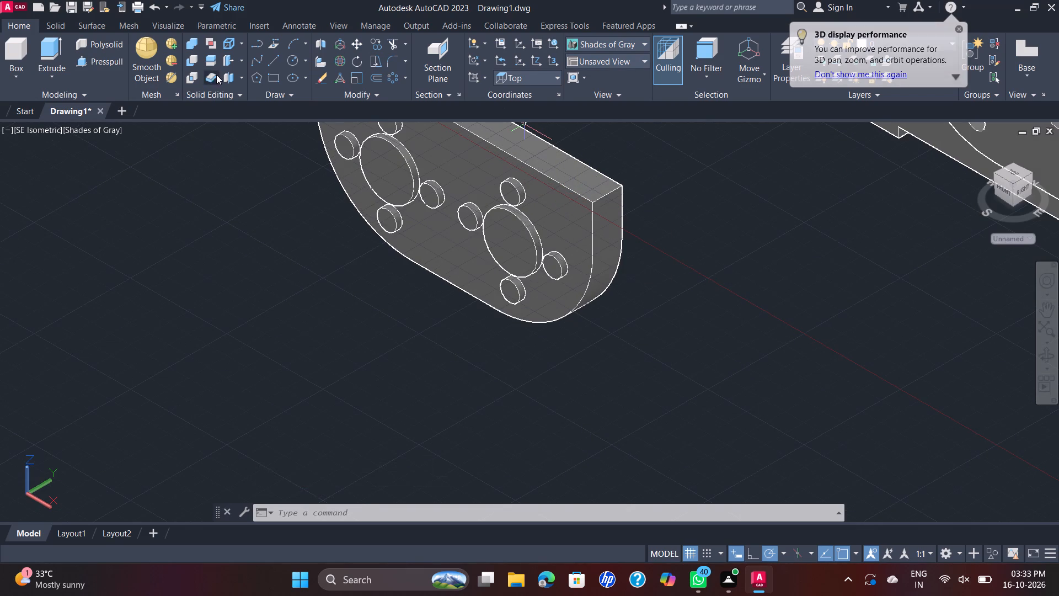
{"action": "left_click", "coordinate": [296, 61]}
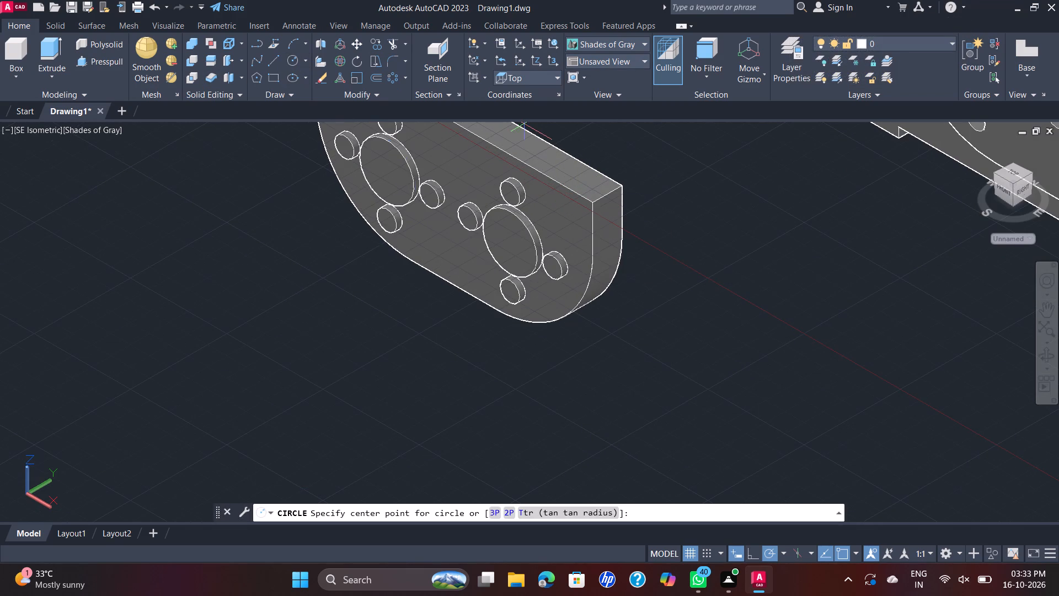
{"action": "left_click", "coordinate": [509, 244]}
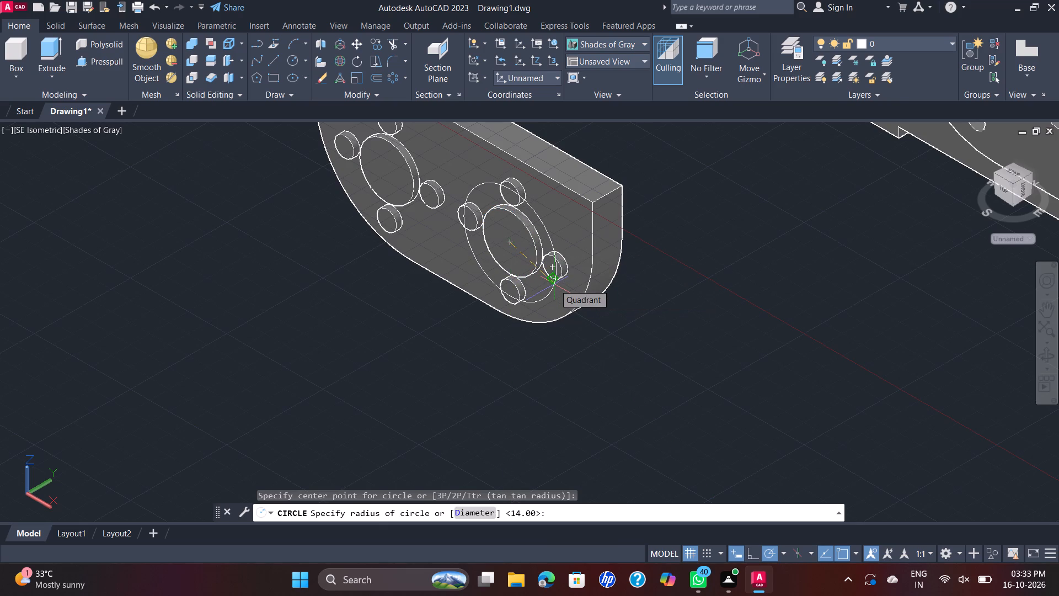
{"action": "key", "text": "d"}
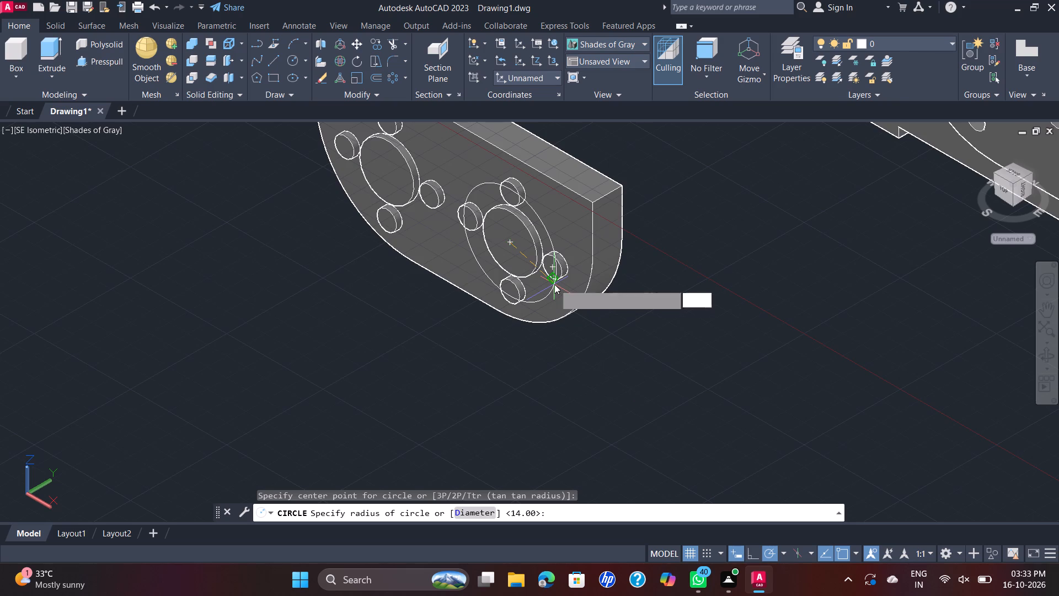
{"action": "key", "text": "Return"}
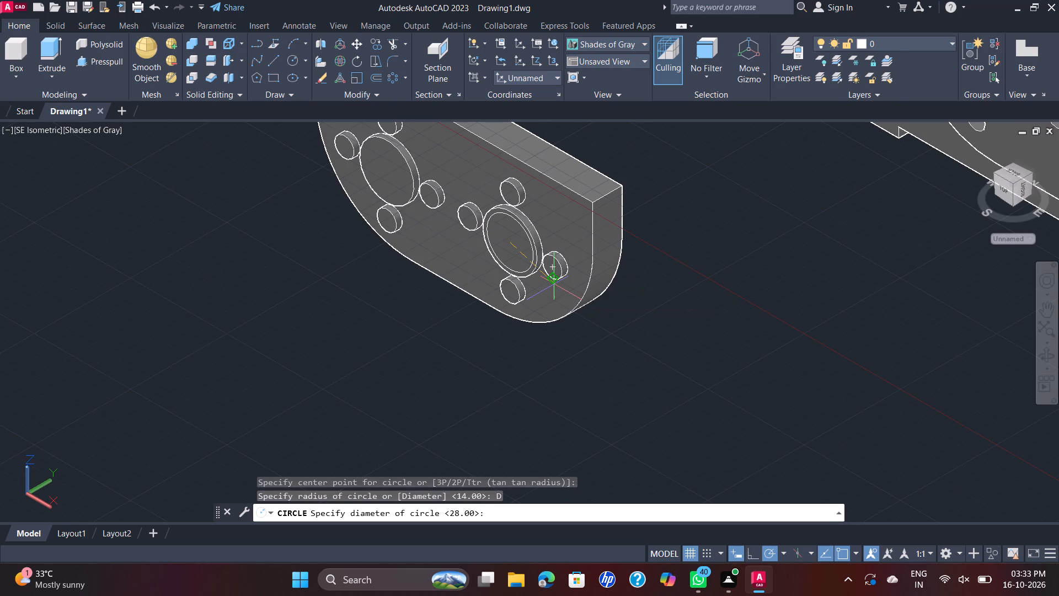
{"action": "type", "text": "60"}
{"action": "key", "text": "Return"}
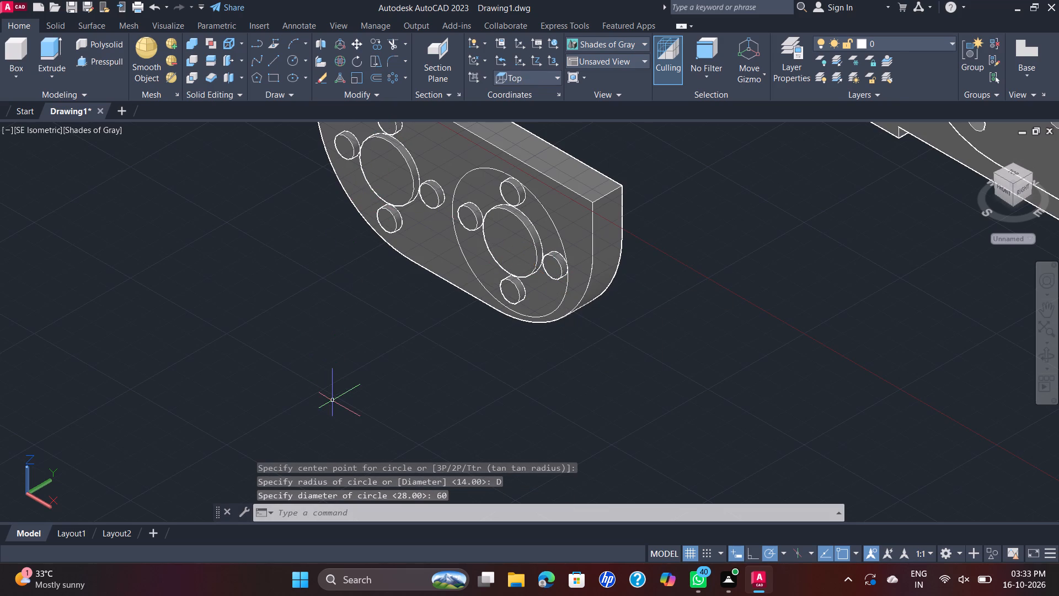
Draw a 60-diameter circle centred on the front face of the plate's left large round projection.
{"action": "key", "text": "space"}
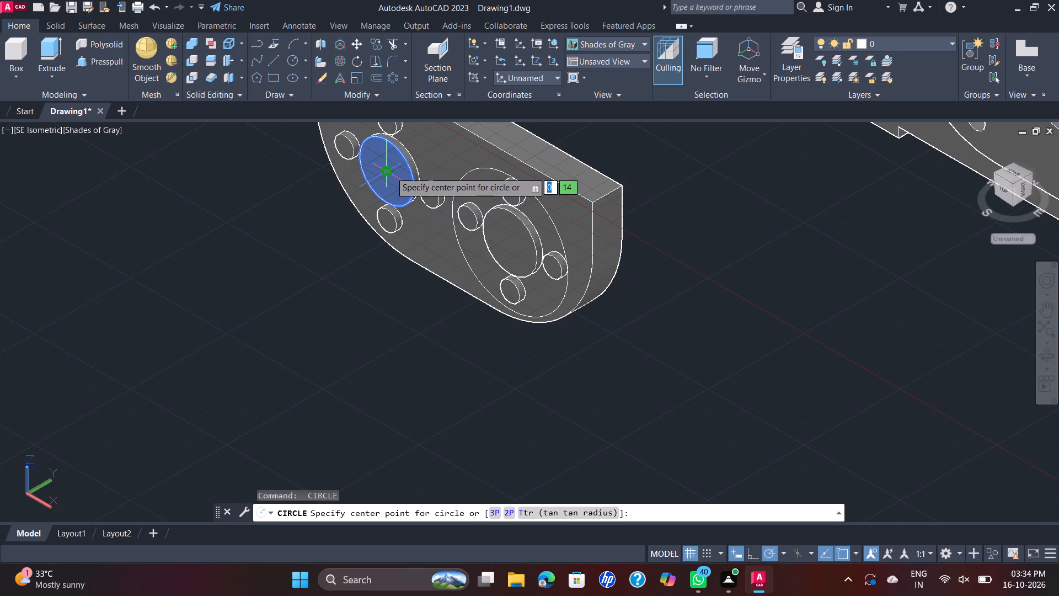
{"action": "left_click", "coordinate": [391, 172]}
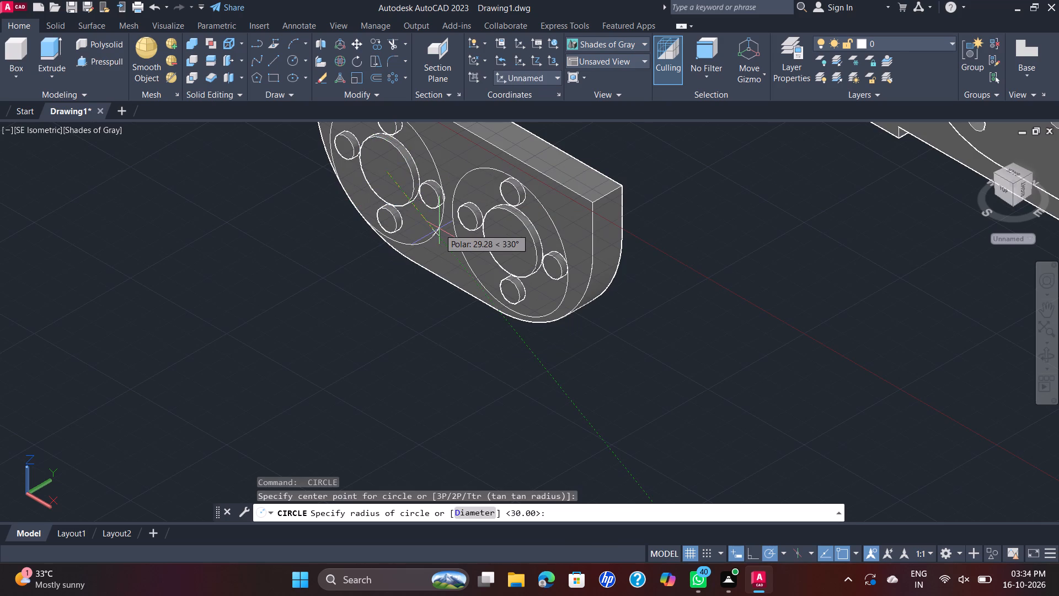
{"action": "key", "text": "d"}
{"action": "key", "text": "Return"}
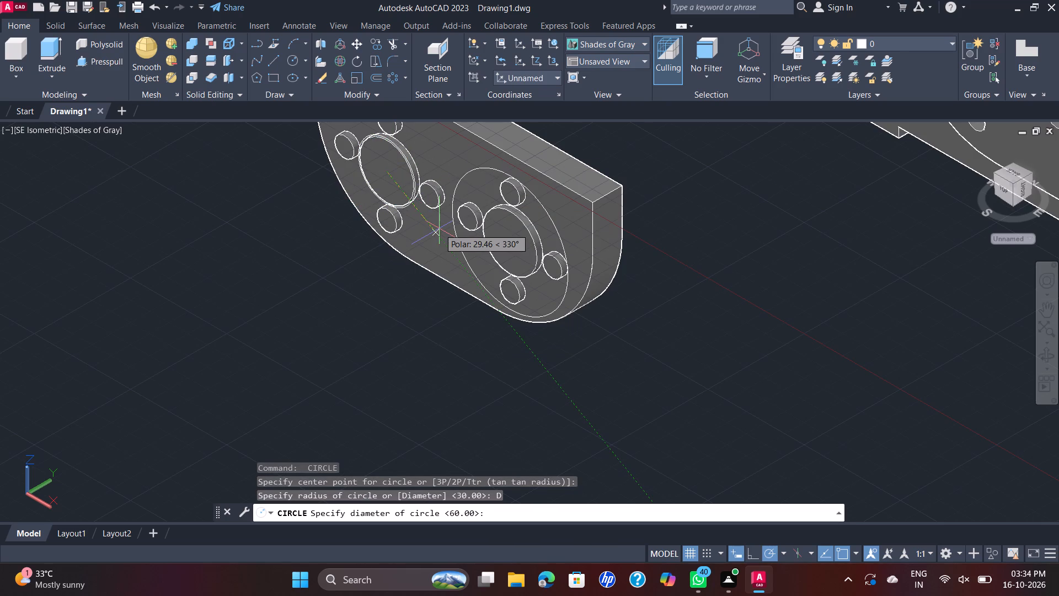
{"action": "type", "text": "60"}
{"action": "key", "text": "Return"}
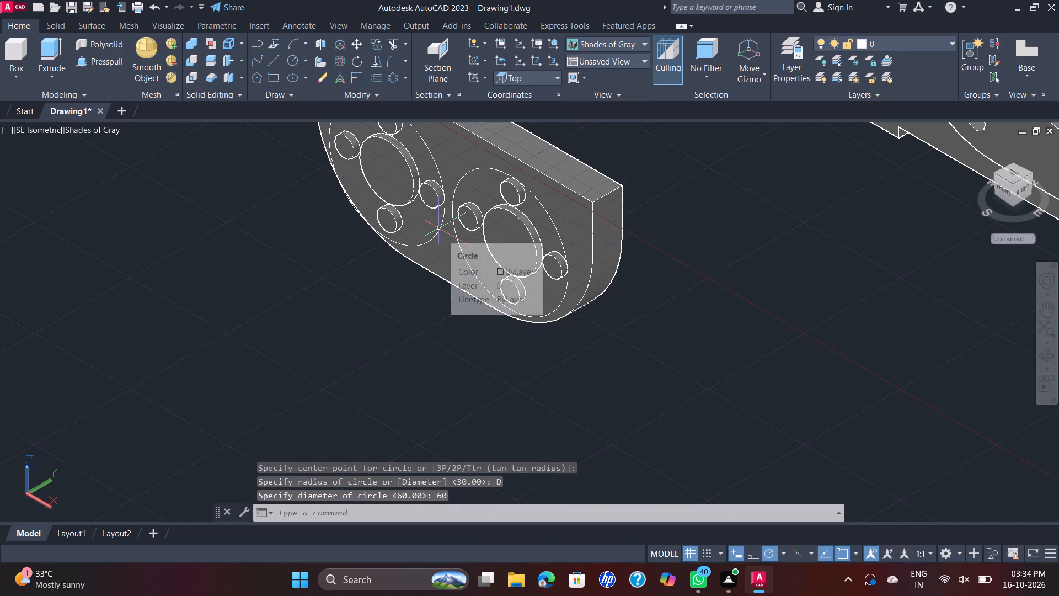
{"action": "scroll", "coordinate": [447, 228], "scroll_direction": "down", "scroll_amount": 2}
{"action": "scroll", "coordinate": [448, 228], "scroll_direction": "up", "scroll_amount": 1}
{"action": "middle_click_drag", "start_coordinate": [448, 228], "coordinate": [446, 283]}
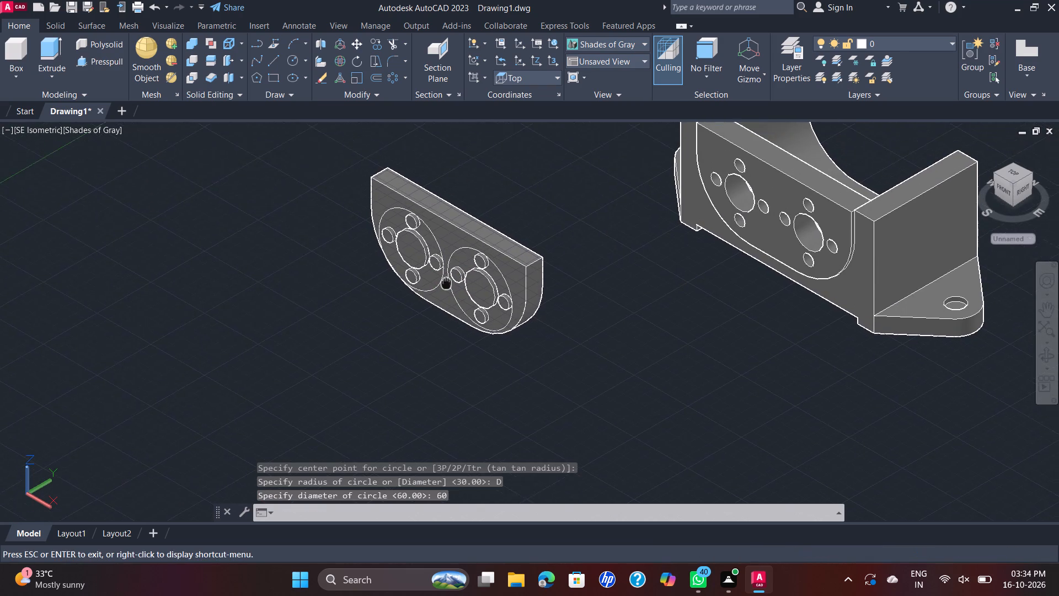
{"action": "middle_click_drag", "start_coordinate": [446, 283], "coordinate": [444, 290]}
{"action": "scroll", "coordinate": [444, 290], "scroll_direction": "up", "scroll_amount": 1}
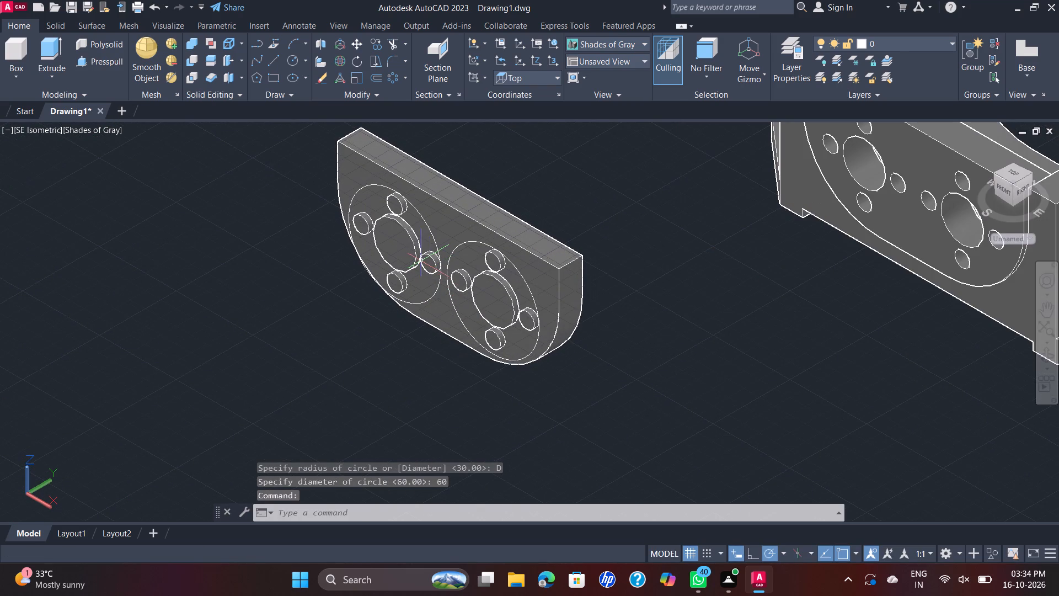
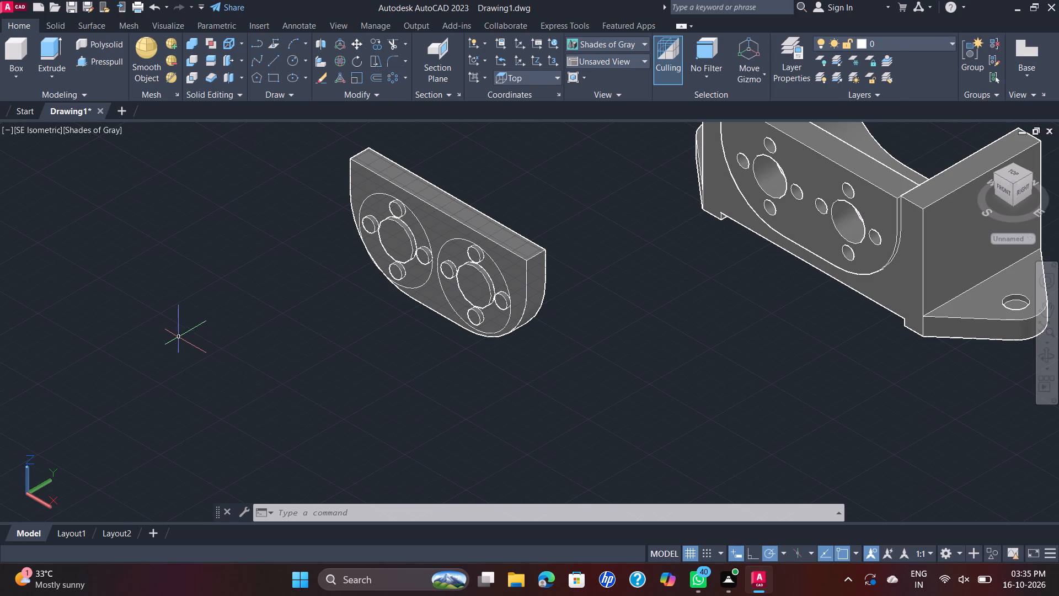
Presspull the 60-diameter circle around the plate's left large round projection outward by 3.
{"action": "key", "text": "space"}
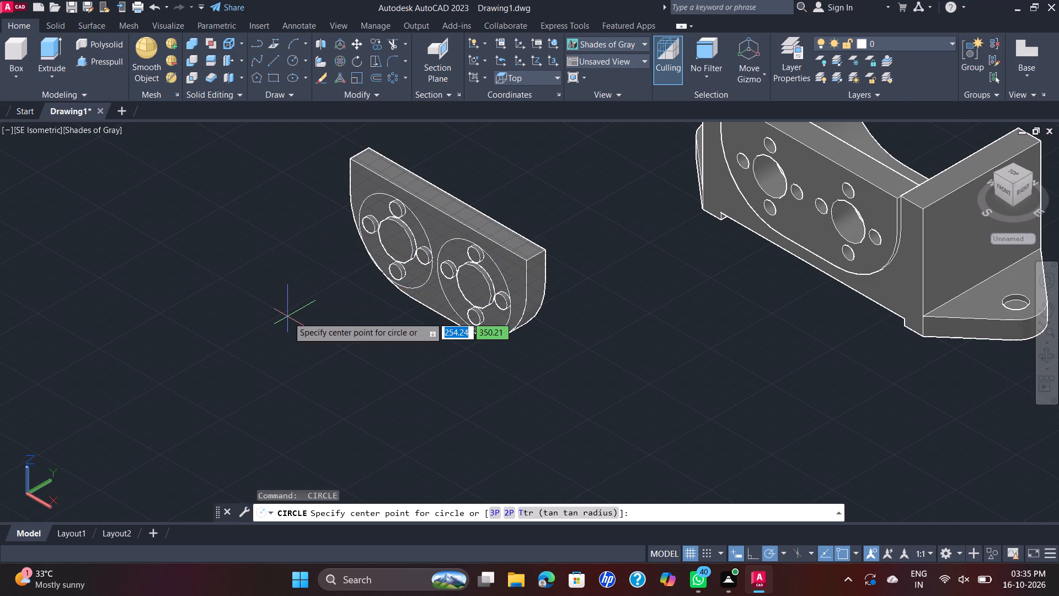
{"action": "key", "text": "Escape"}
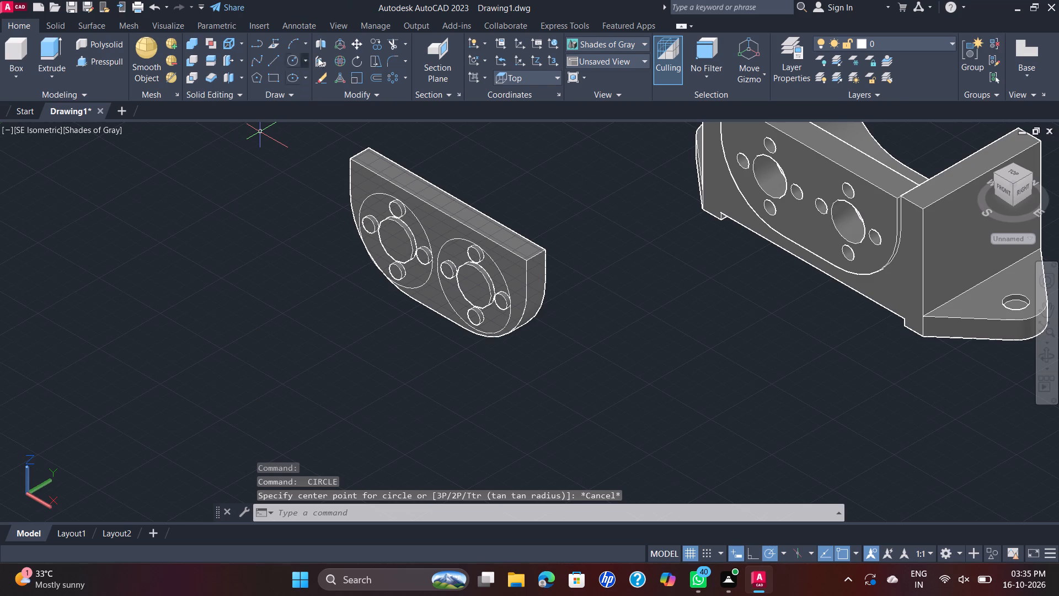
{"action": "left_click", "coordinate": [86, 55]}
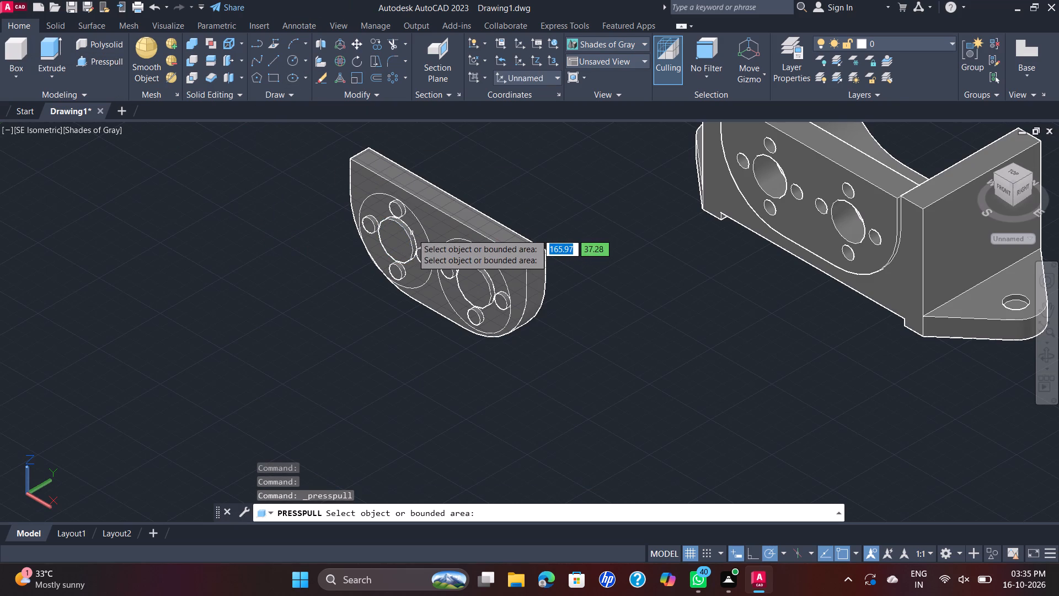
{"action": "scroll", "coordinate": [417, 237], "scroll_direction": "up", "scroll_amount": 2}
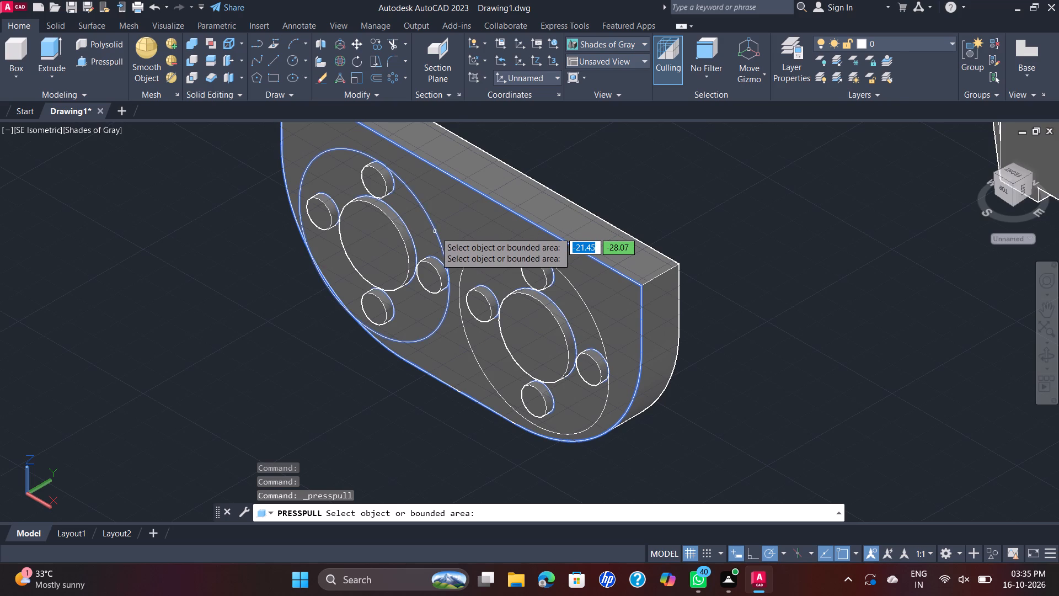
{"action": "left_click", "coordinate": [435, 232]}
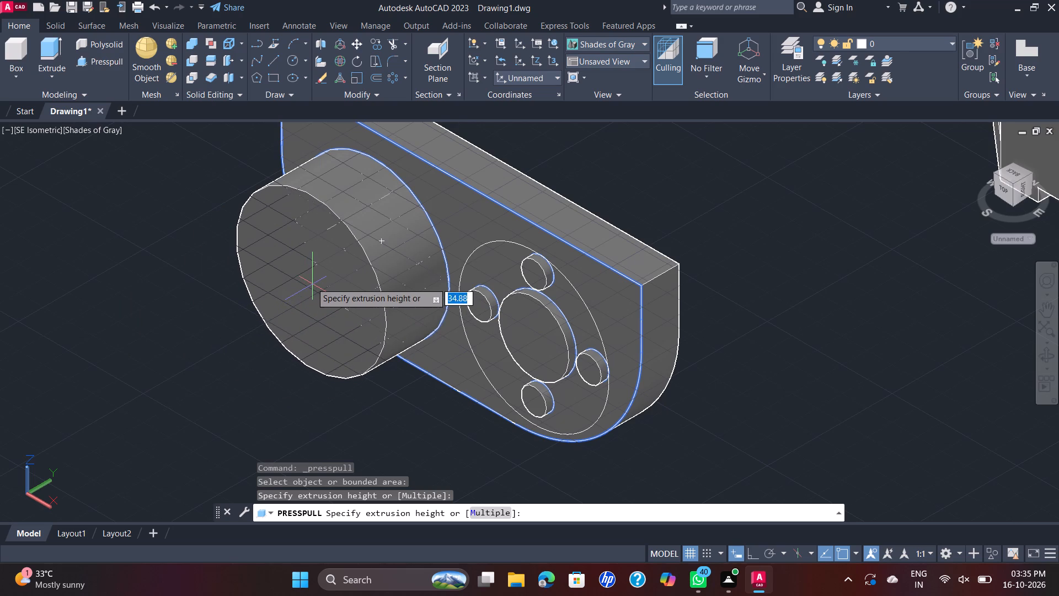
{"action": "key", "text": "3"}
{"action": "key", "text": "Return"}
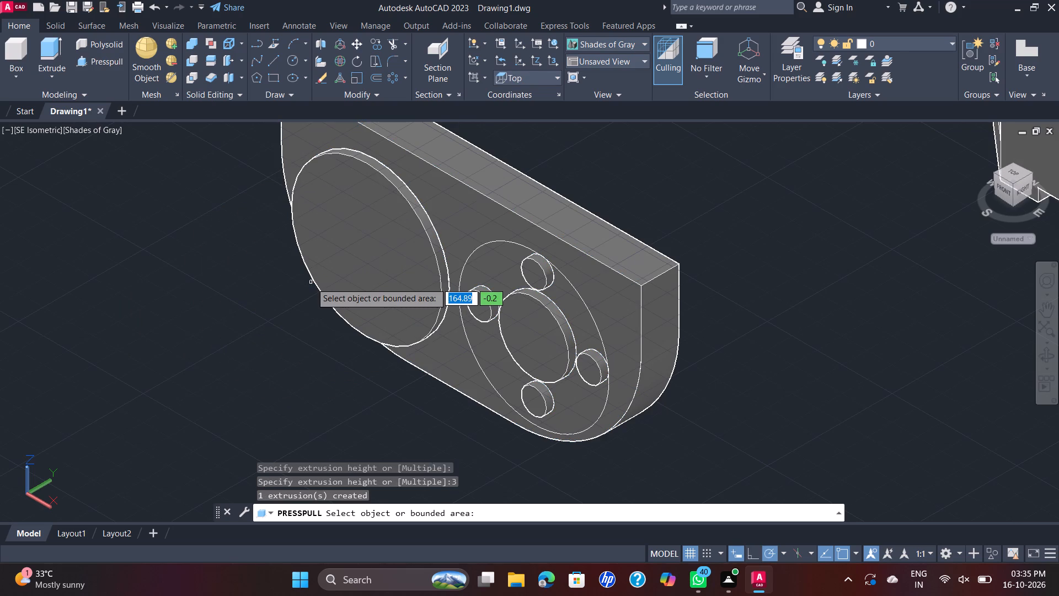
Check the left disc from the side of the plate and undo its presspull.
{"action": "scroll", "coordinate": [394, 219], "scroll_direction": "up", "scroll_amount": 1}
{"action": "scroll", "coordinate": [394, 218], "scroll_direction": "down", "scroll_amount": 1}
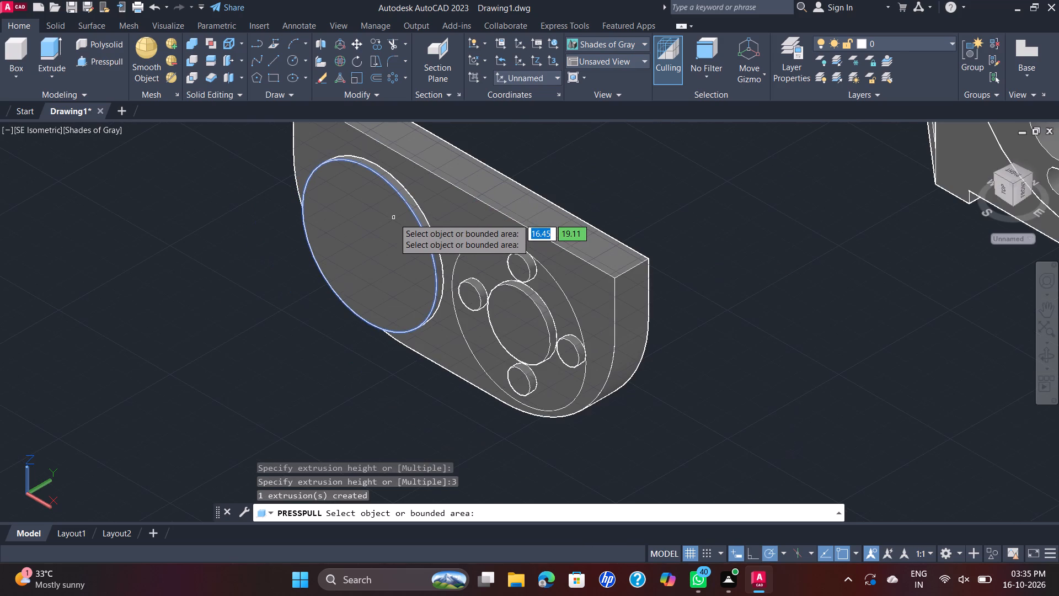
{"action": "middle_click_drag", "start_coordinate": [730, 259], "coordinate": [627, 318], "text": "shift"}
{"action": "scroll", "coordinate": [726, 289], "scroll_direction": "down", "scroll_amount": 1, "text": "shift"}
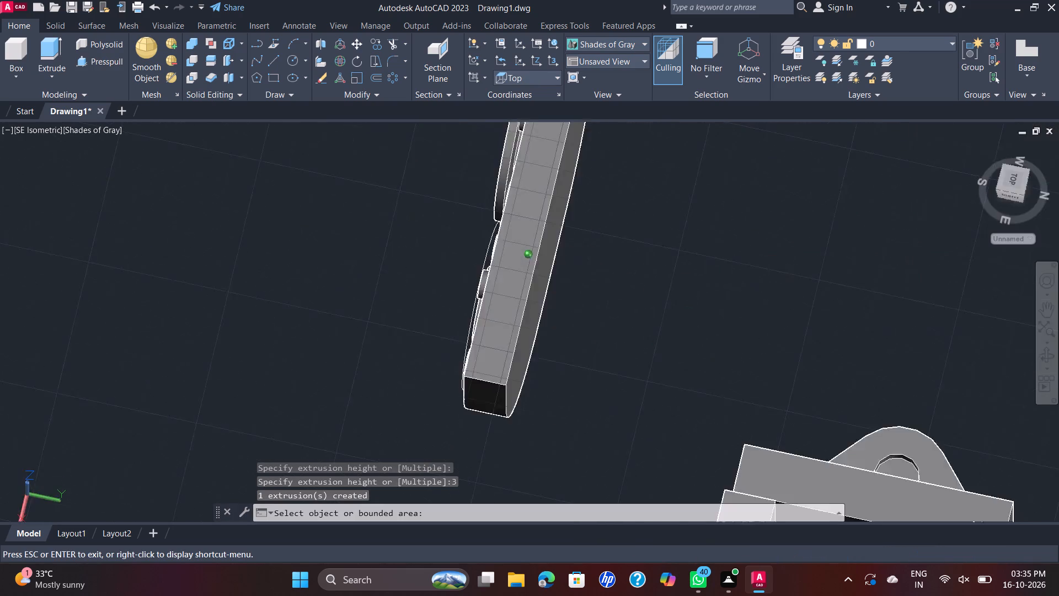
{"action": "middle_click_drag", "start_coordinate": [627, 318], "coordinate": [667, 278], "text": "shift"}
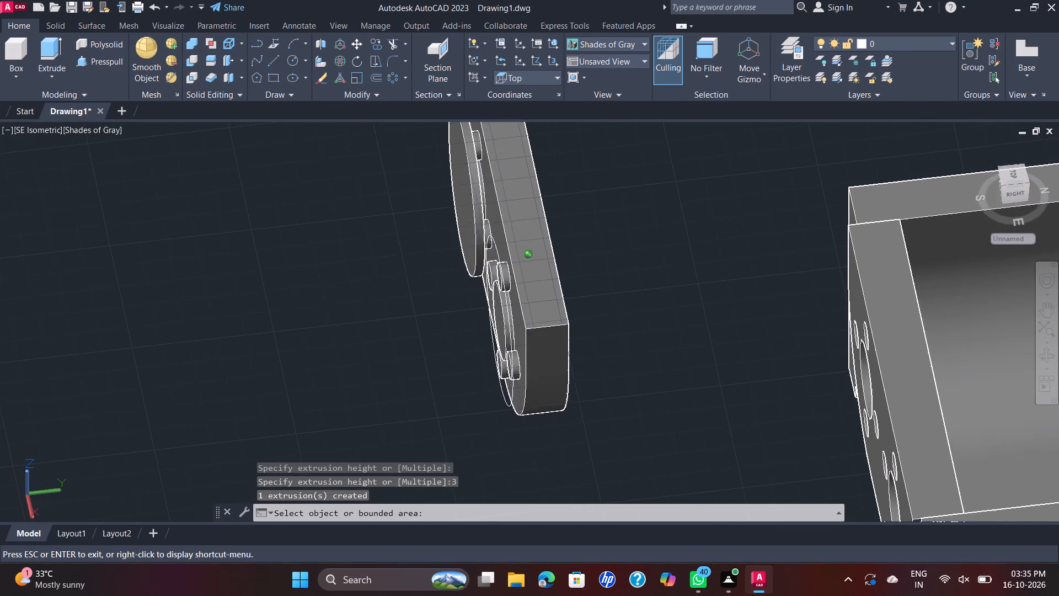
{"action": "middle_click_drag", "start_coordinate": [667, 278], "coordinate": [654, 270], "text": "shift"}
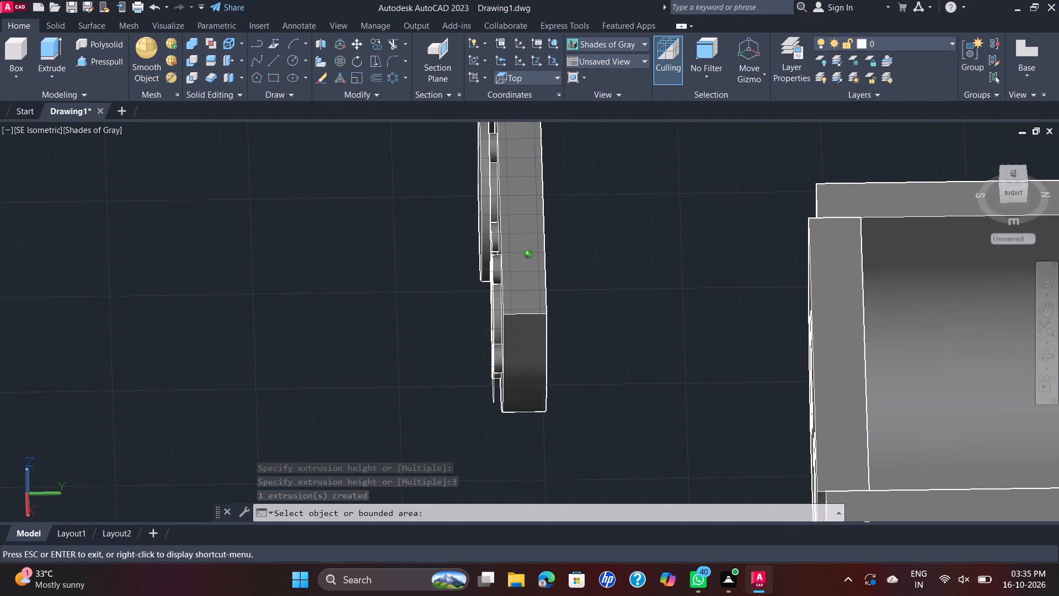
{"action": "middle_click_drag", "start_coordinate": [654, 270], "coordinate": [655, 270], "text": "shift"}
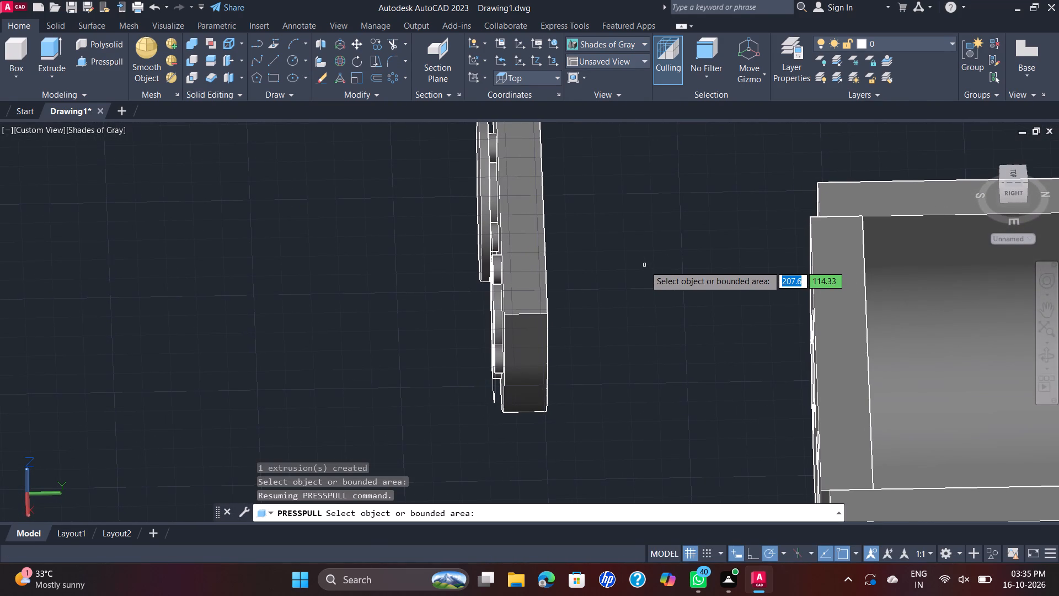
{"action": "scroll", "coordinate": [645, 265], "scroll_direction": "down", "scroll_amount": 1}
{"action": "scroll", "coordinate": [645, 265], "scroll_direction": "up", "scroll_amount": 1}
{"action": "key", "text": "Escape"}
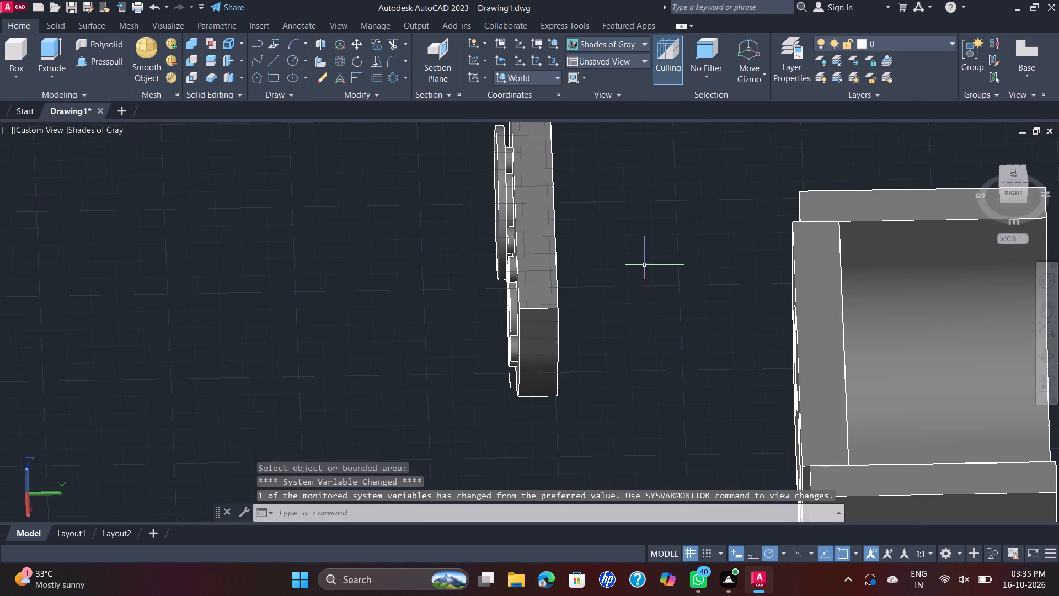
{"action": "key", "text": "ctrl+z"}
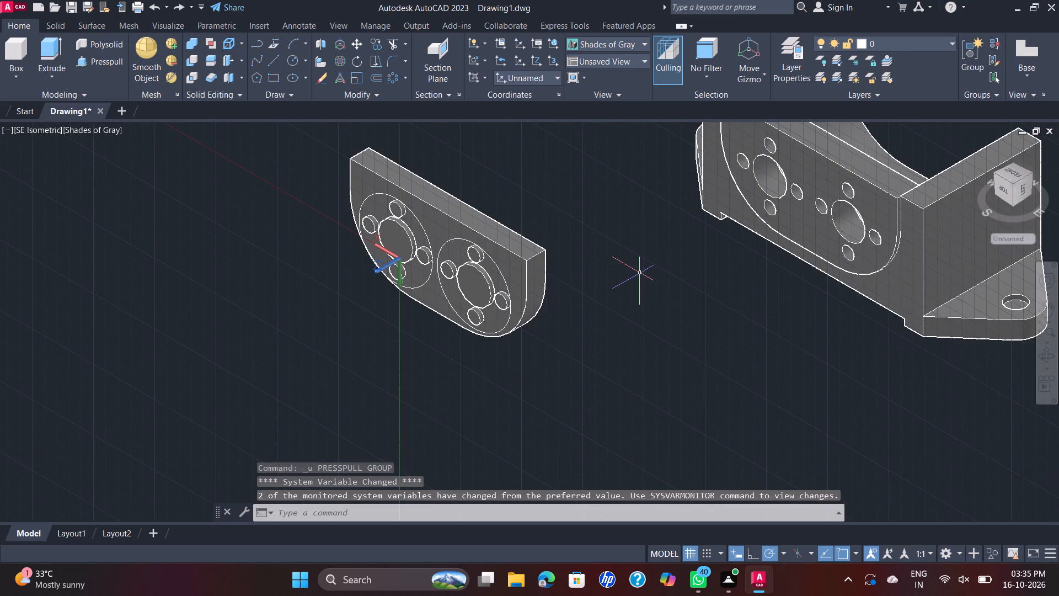
Move the left 60-diameter circle from the large projection's front-face centre to its base centre on the plate's face.
{"action": "scroll", "coordinate": [462, 232], "scroll_direction": "up", "scroll_amount": 1}
{"action": "scroll", "coordinate": [363, 223], "scroll_direction": "up", "scroll_amount": 1}
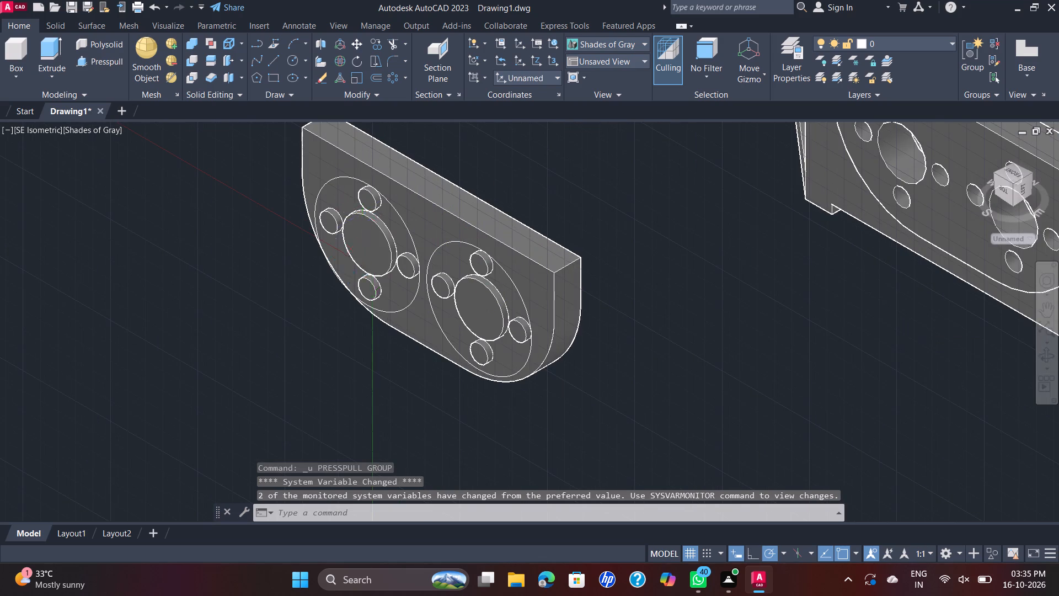
{"action": "scroll", "coordinate": [363, 223], "scroll_direction": "up", "scroll_amount": 1}
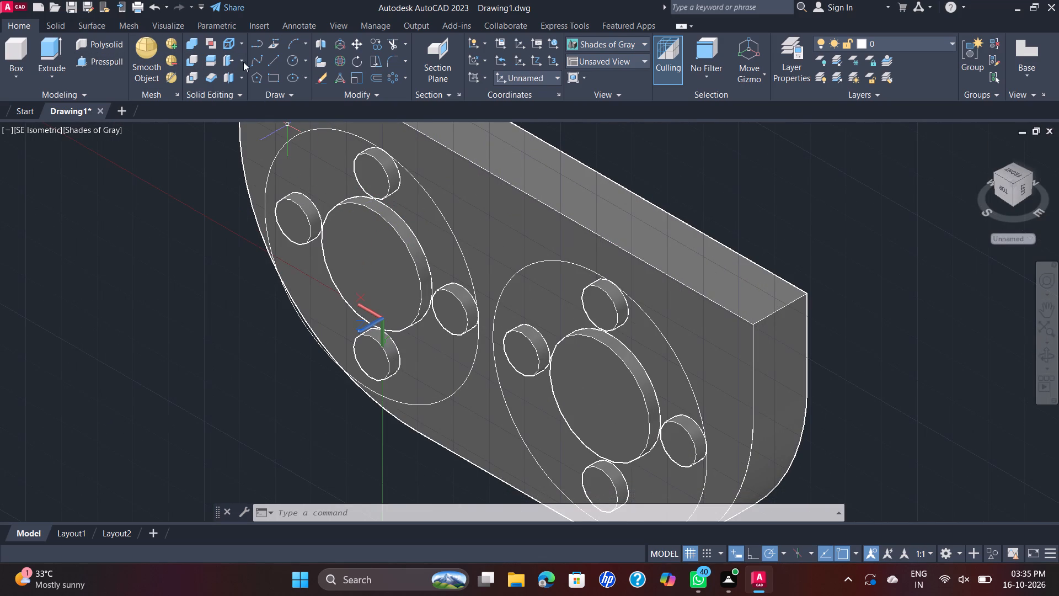
{"action": "left_click", "coordinate": [351, 46]}
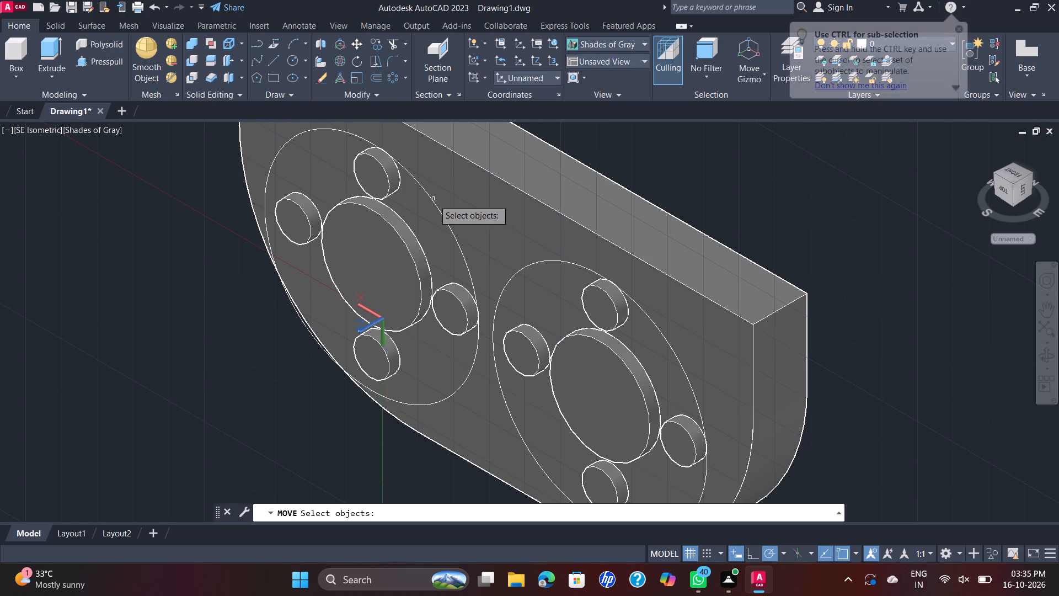
{"action": "left_click", "coordinate": [435, 205]}
{"action": "right_click", "coordinate": [437, 205]}
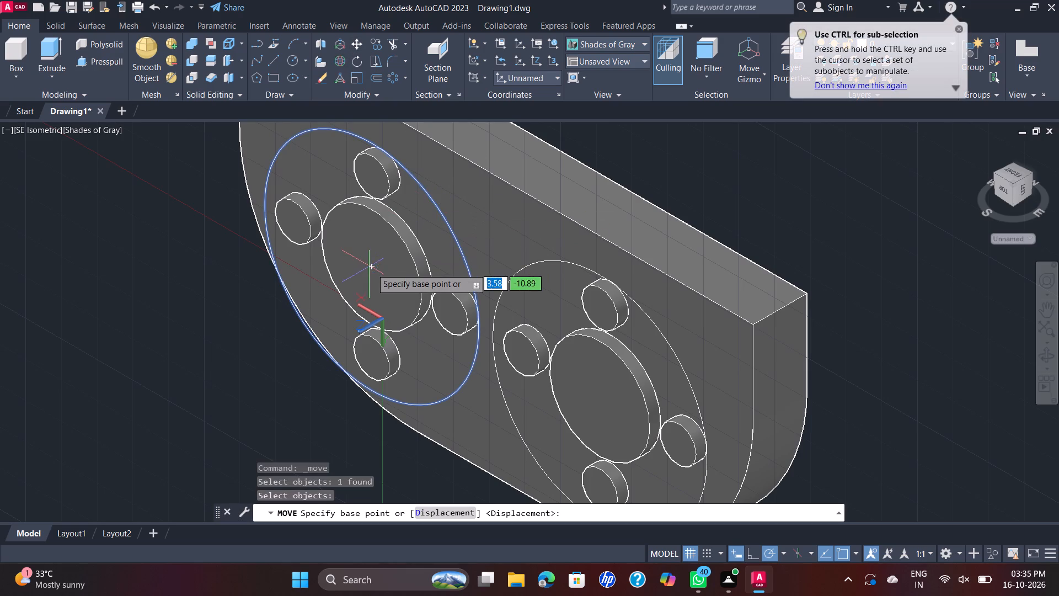
{"action": "left_click", "coordinate": [375, 267]}
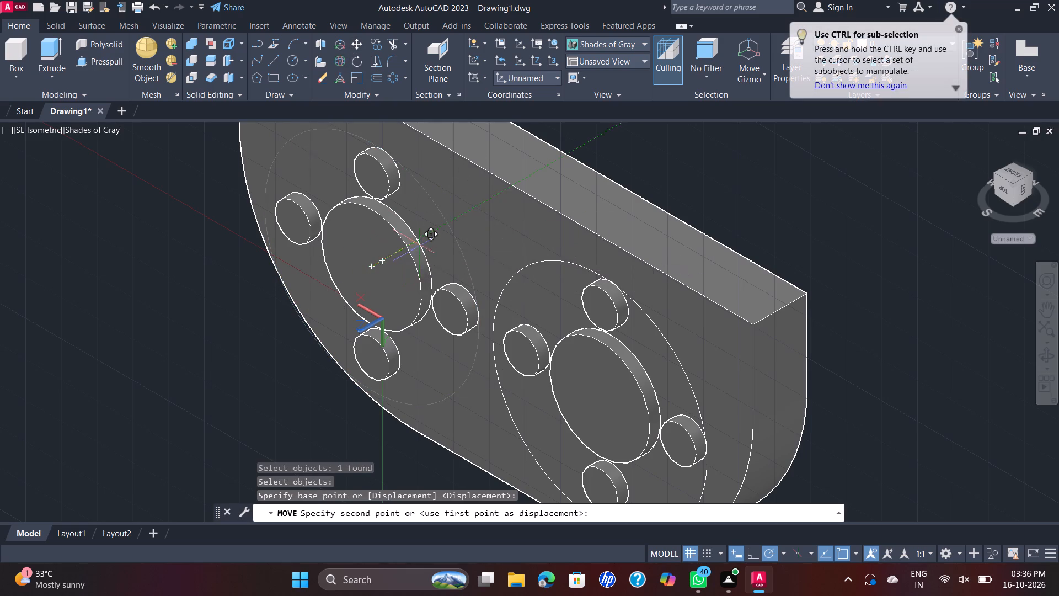
{"action": "left_click", "coordinate": [385, 262]}
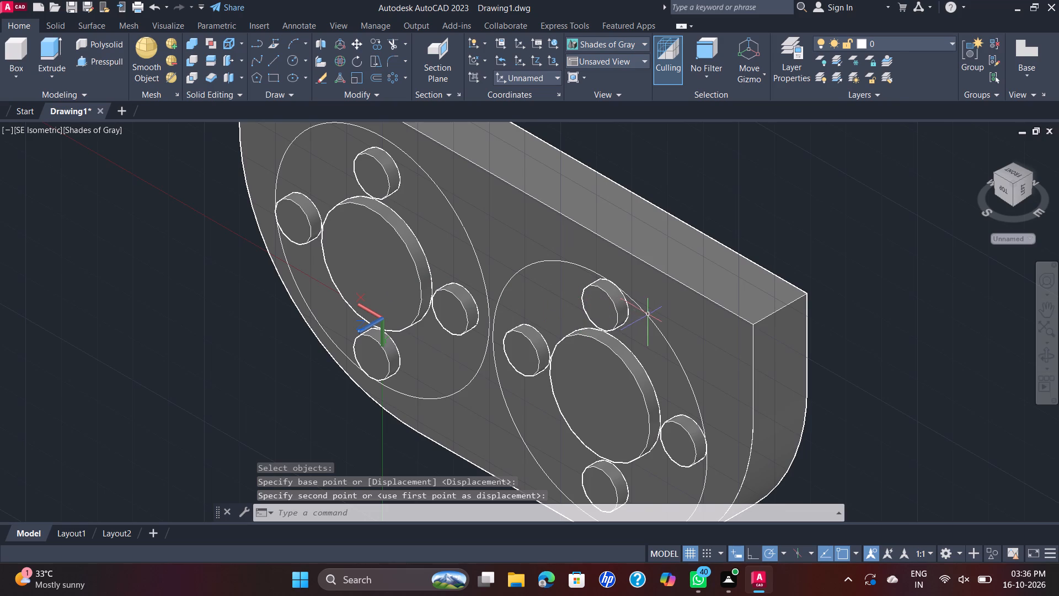
Move the right 60-diameter circle back by 3 from the large projection's front-face centre towards the plate.
{"action": "left_click", "coordinate": [646, 317]}
{"action": "key", "text": "space"}
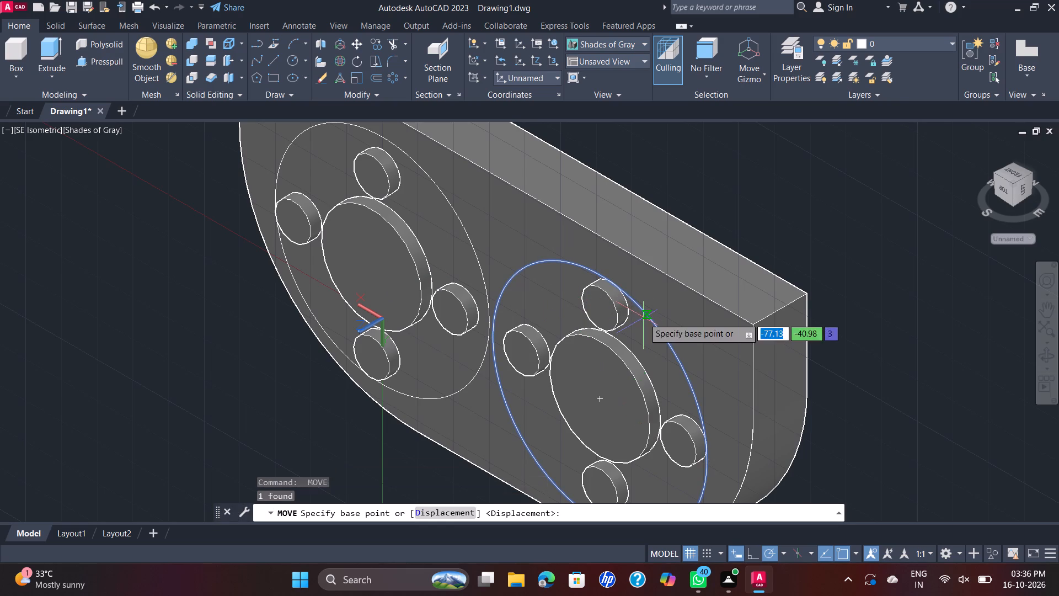
{"action": "left_click", "coordinate": [600, 401]}
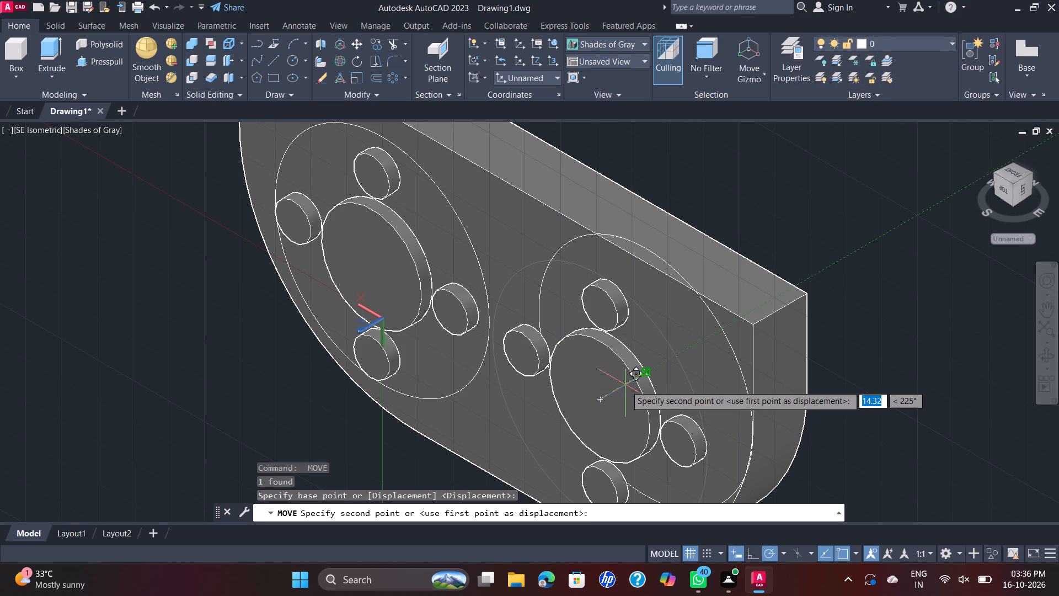
{"action": "key", "text": "3"}
{"action": "key", "text": "Return"}
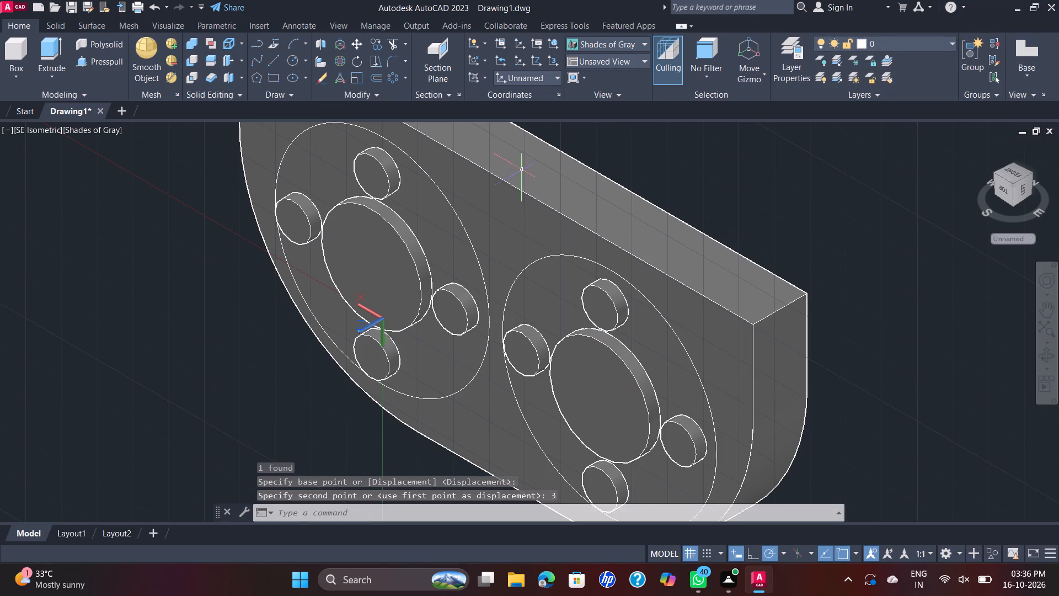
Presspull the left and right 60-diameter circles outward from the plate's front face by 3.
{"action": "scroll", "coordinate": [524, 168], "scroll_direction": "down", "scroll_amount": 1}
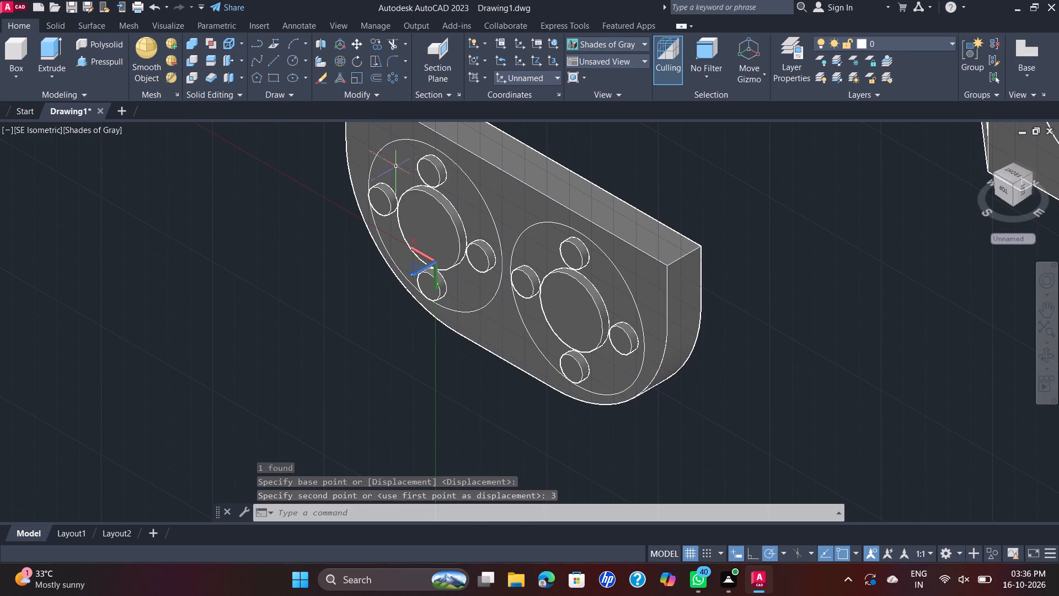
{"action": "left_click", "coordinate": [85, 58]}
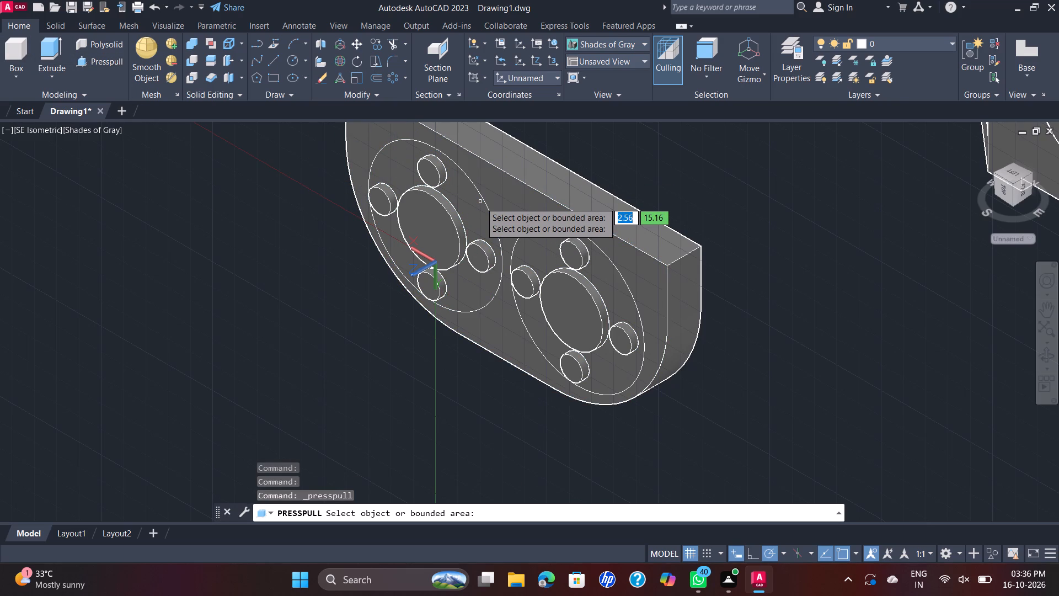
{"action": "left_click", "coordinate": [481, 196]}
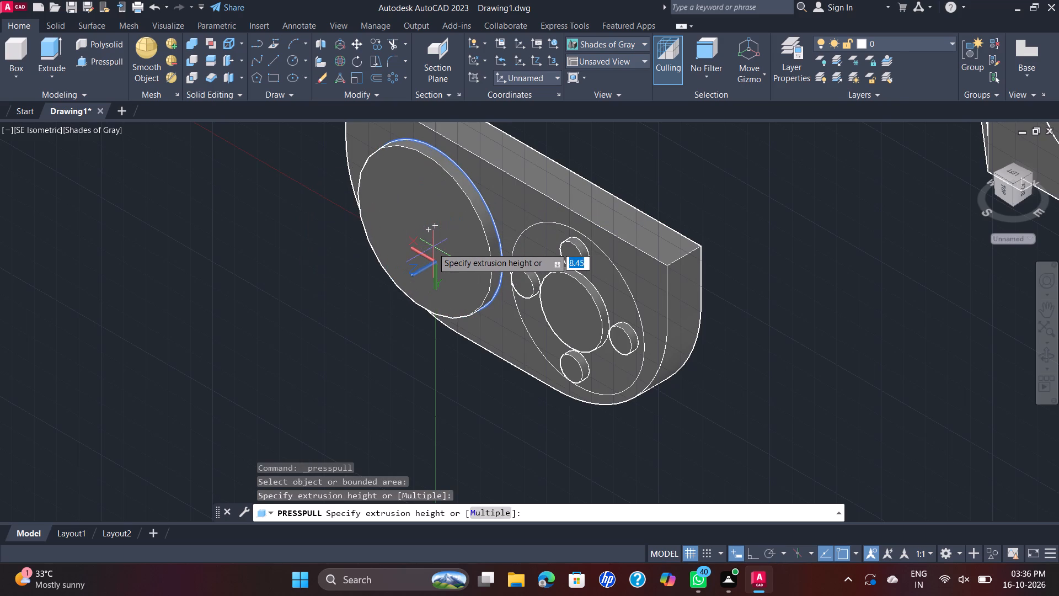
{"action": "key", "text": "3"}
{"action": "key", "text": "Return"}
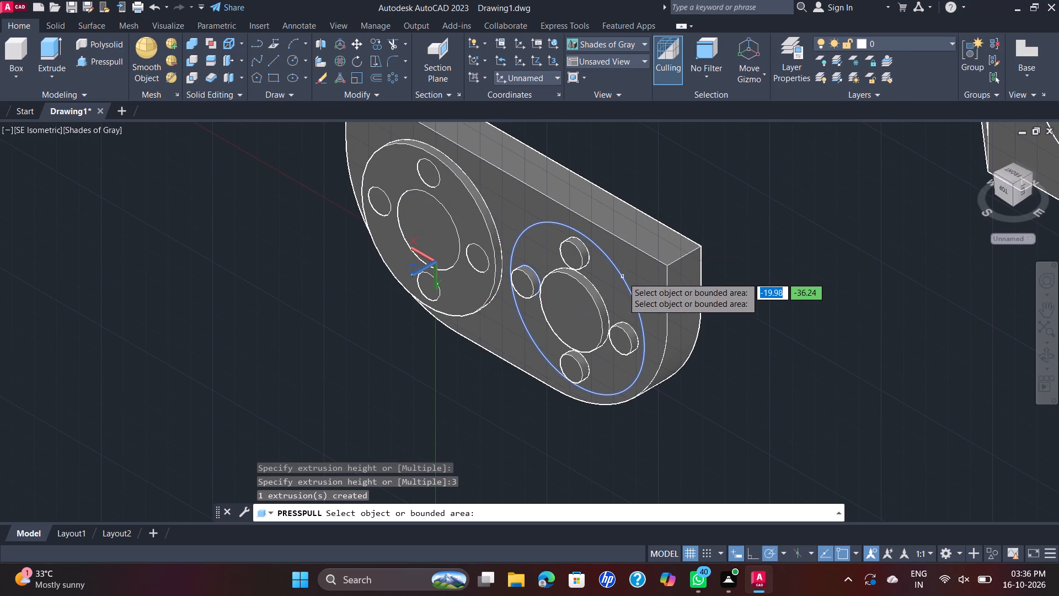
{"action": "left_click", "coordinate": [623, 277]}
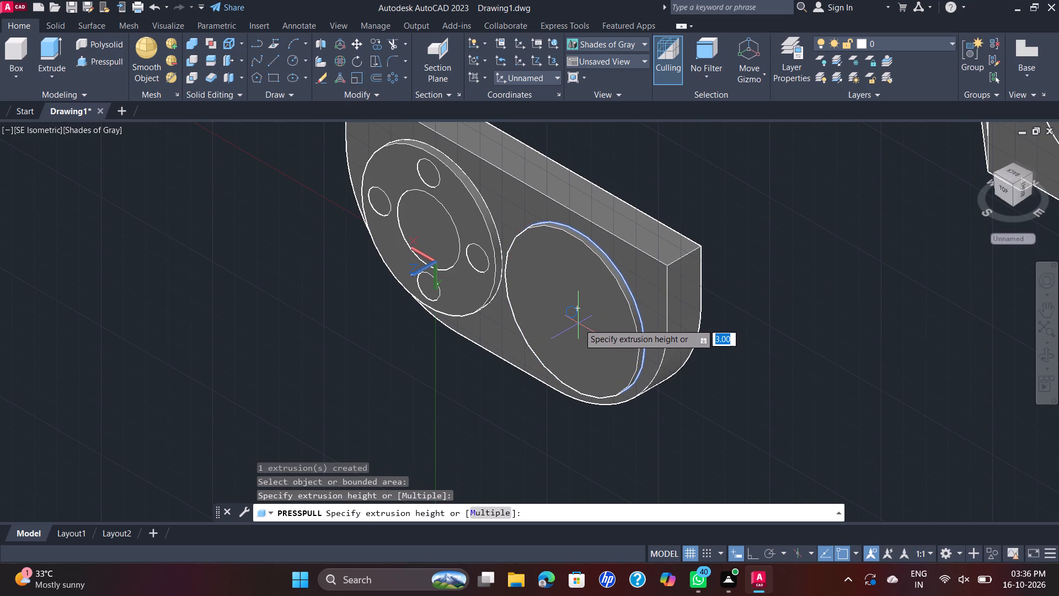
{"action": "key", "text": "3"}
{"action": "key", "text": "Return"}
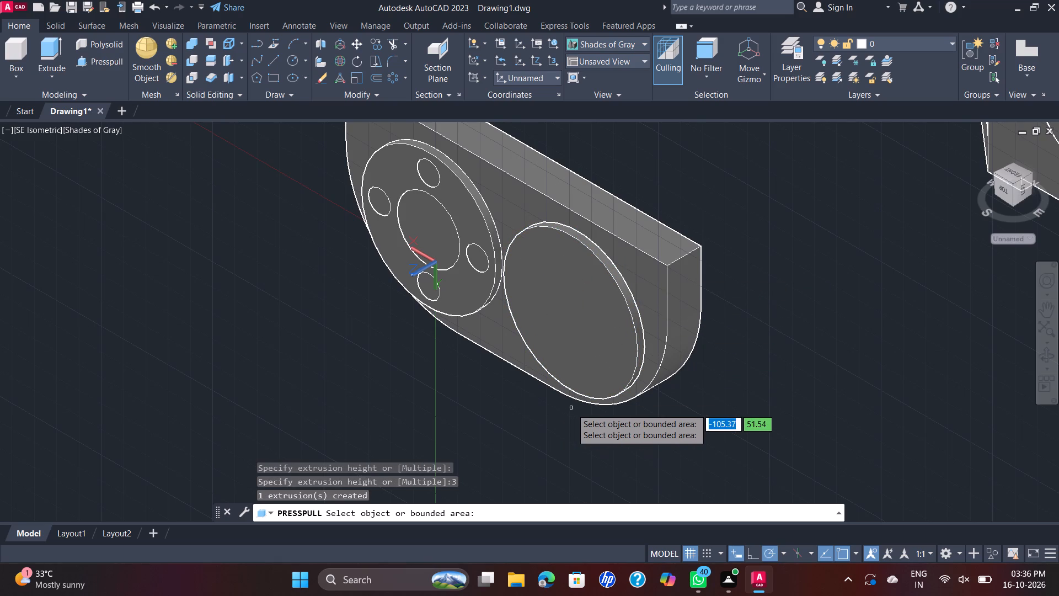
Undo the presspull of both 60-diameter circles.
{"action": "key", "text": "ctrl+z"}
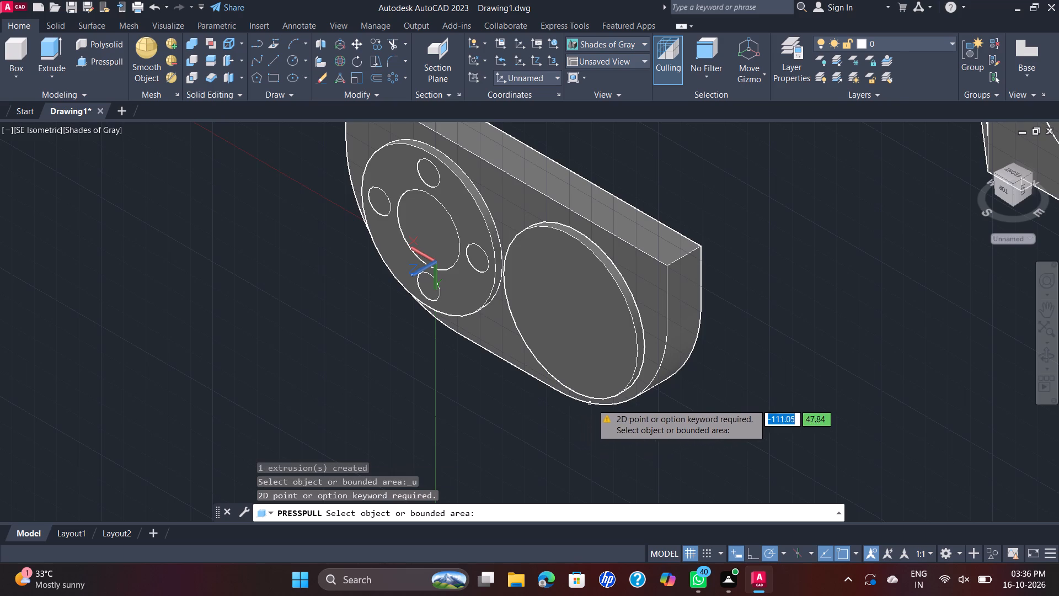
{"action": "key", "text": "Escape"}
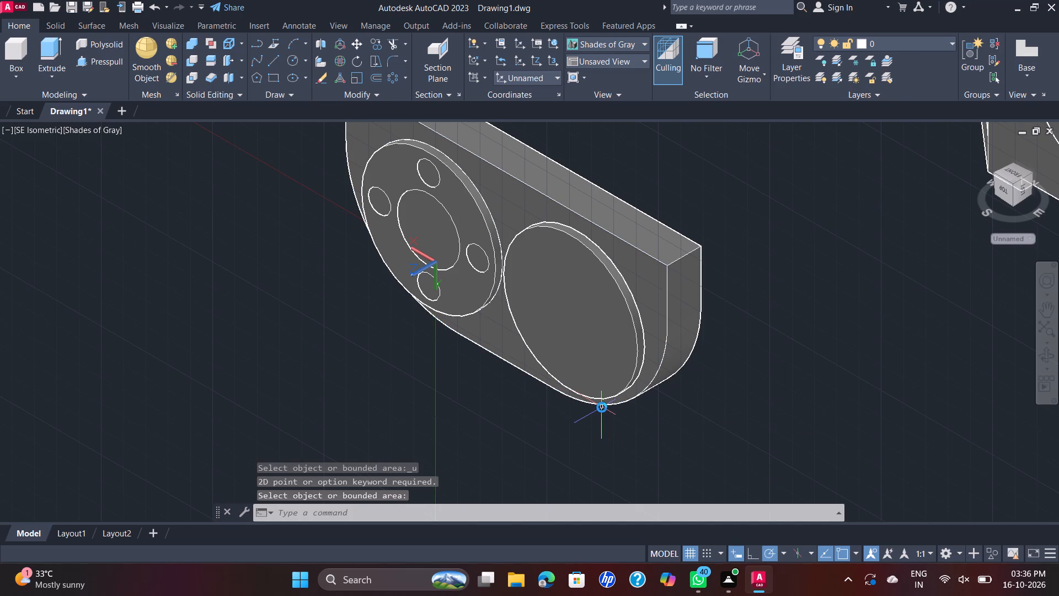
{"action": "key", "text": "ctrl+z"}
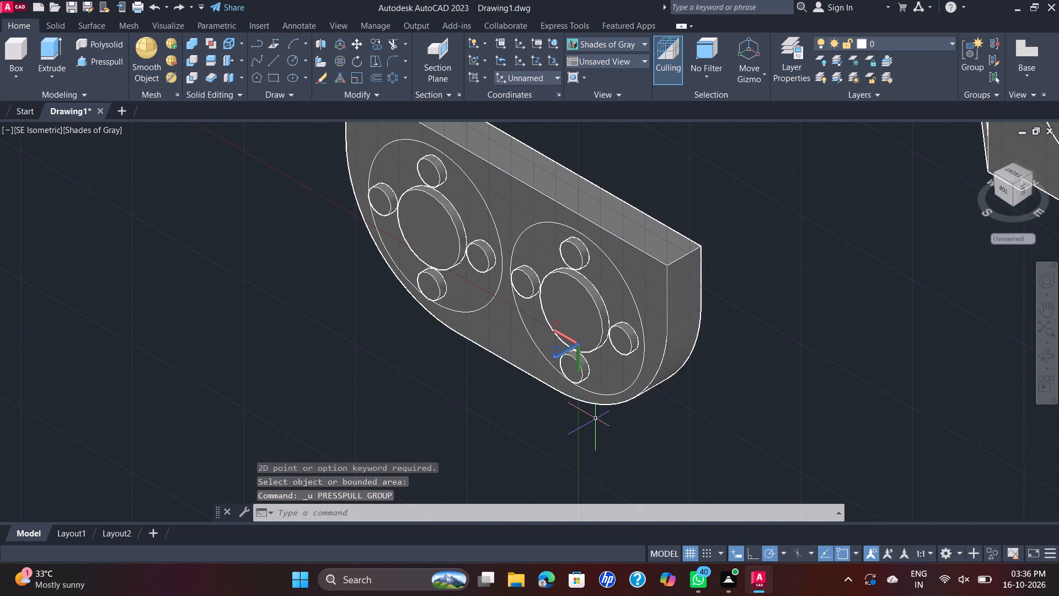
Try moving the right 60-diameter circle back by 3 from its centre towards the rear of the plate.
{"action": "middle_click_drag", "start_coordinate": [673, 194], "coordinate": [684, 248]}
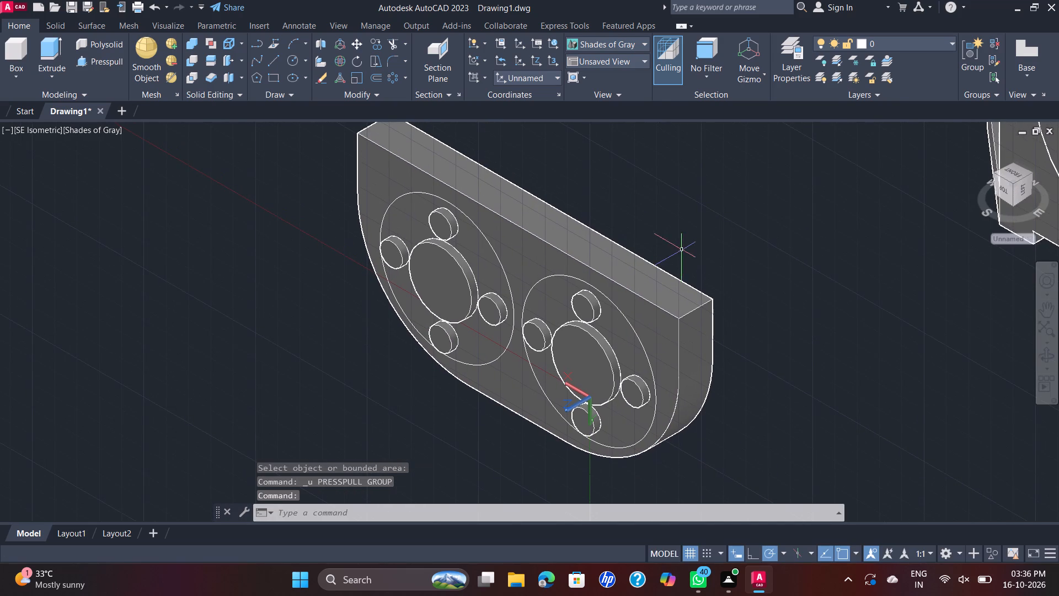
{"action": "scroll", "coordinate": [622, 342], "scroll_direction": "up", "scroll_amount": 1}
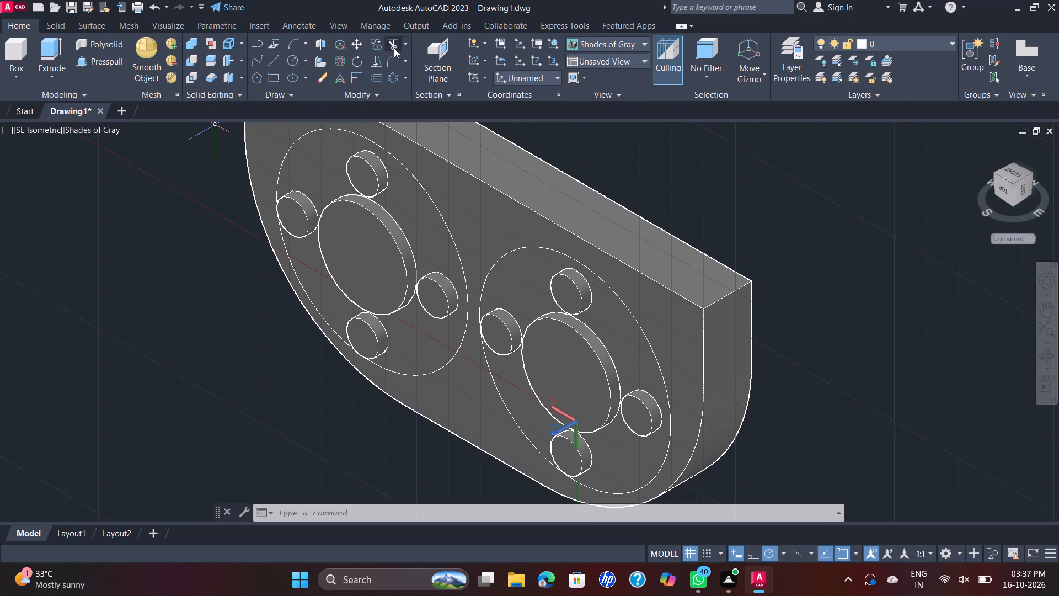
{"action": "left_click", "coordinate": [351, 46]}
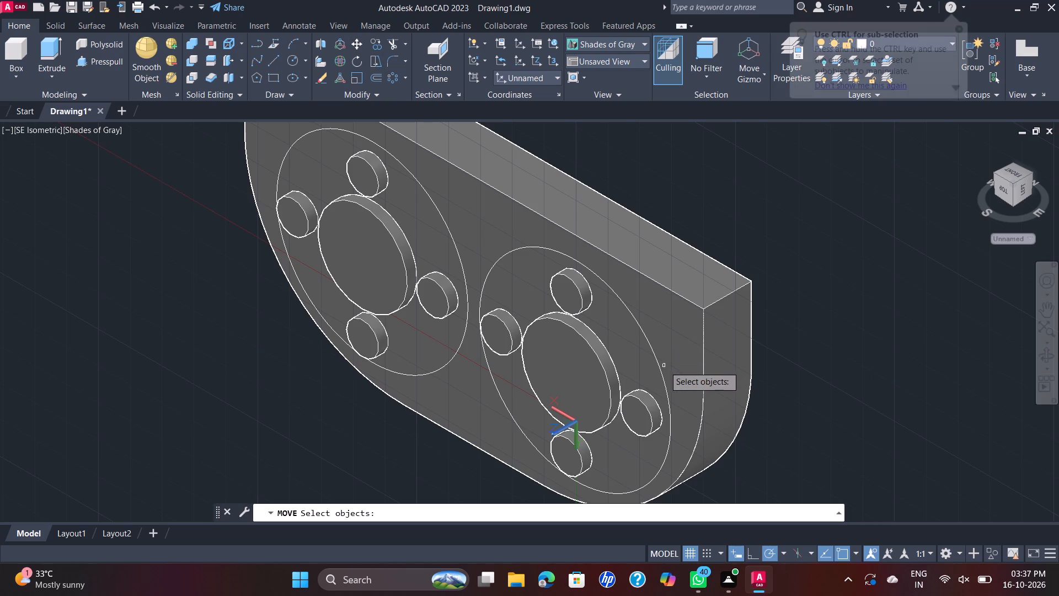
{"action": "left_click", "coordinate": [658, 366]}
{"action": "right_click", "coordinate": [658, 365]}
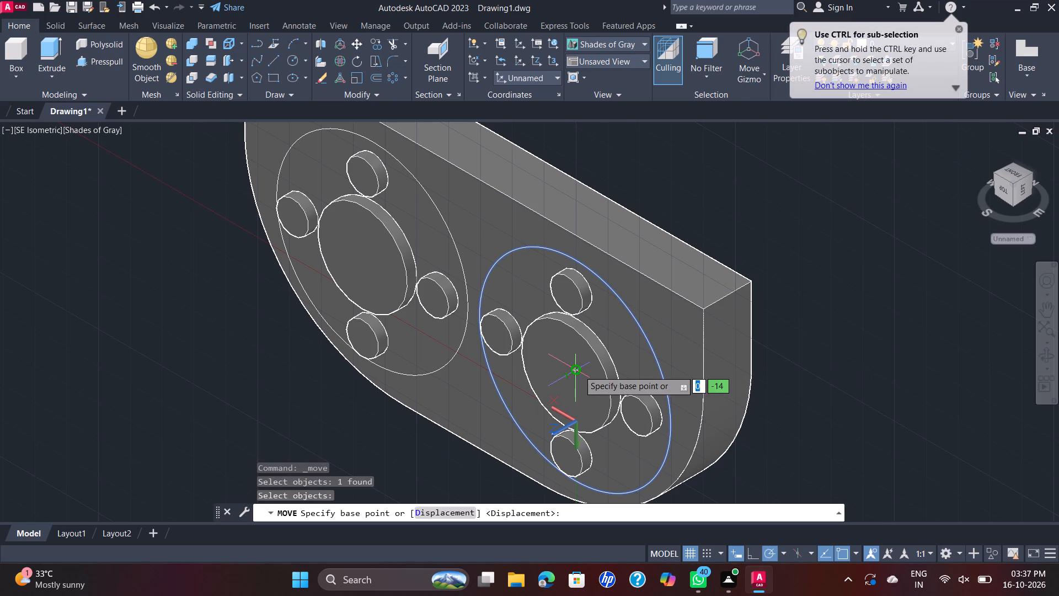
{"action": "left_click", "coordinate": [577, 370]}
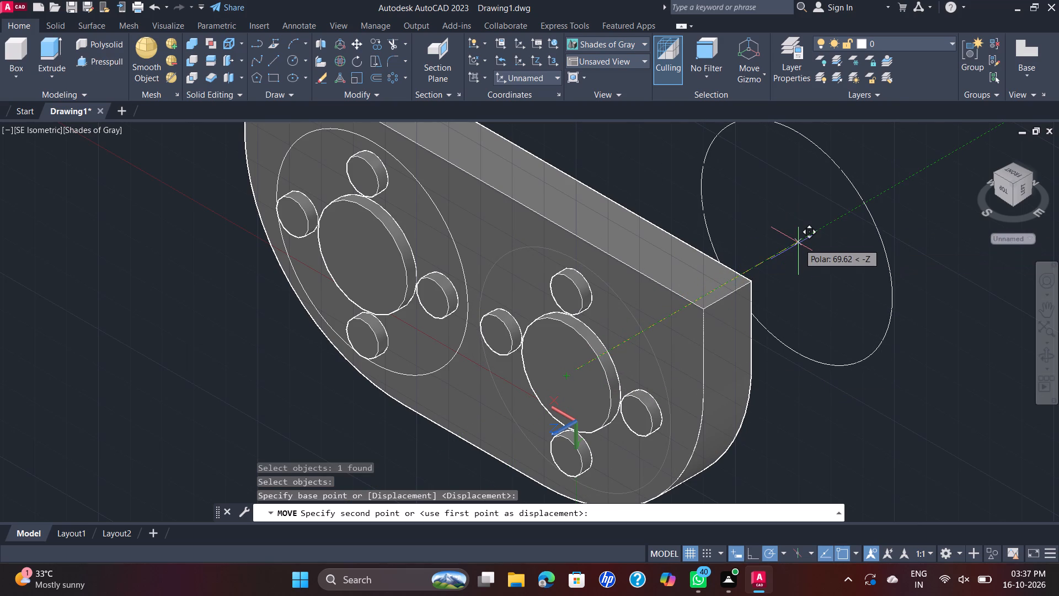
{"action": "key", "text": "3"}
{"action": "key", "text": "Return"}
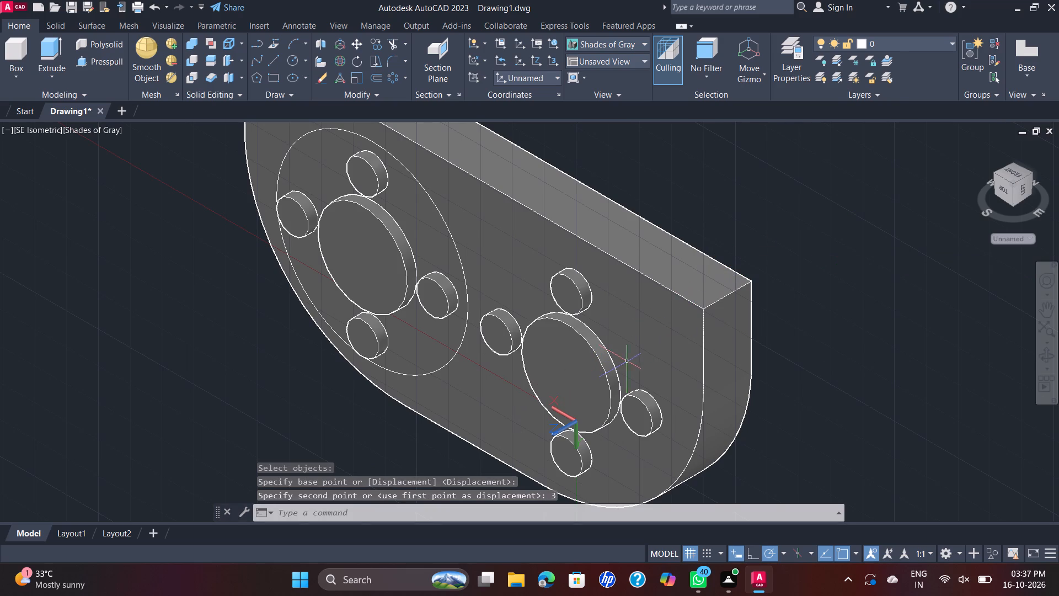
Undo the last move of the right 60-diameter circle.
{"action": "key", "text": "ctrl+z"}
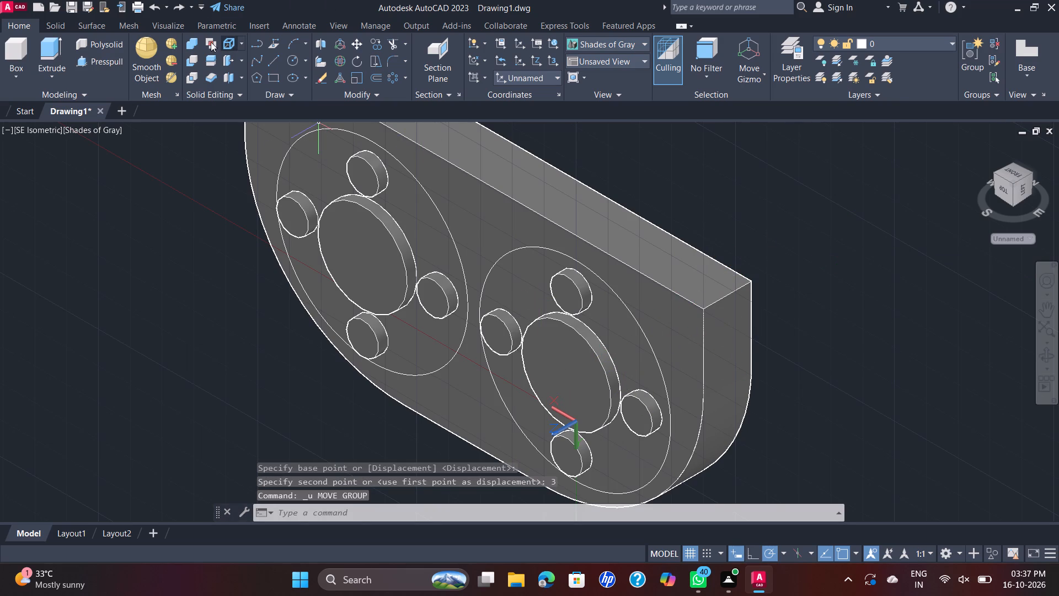
Presspull the right and left 60-diameter circles outward up to the front-face centres of their large projections.
{"action": "left_click", "coordinate": [111, 60]}
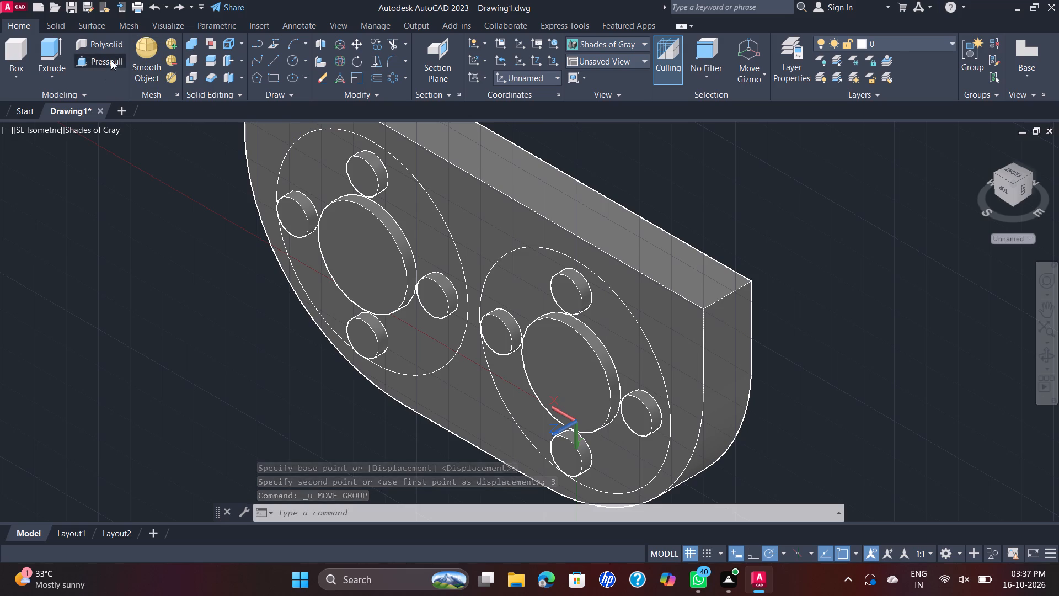
{"action": "left_click", "coordinate": [646, 344]}
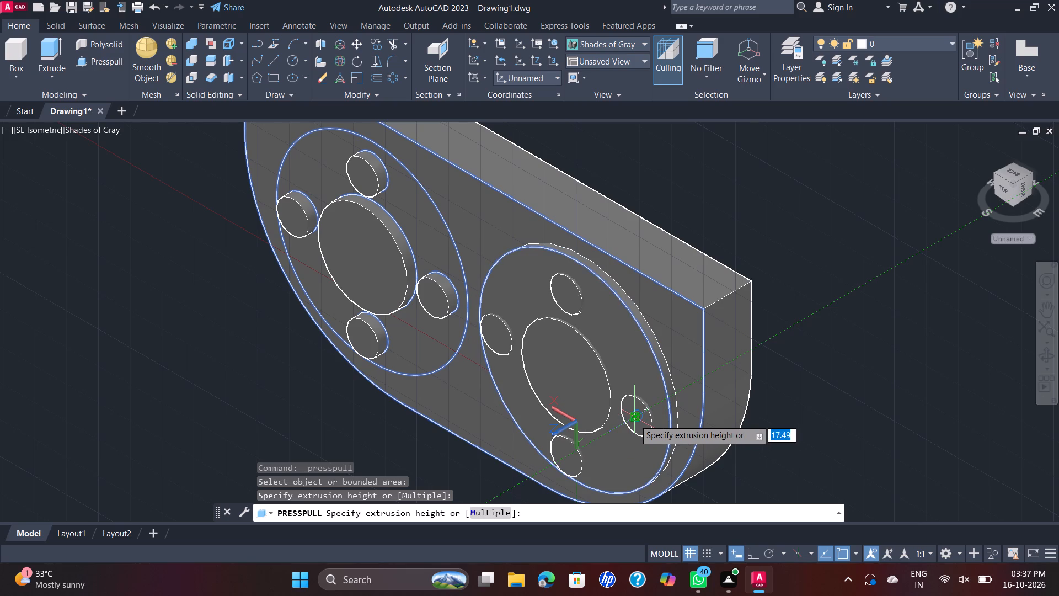
{"action": "left_click", "coordinate": [566, 375]}
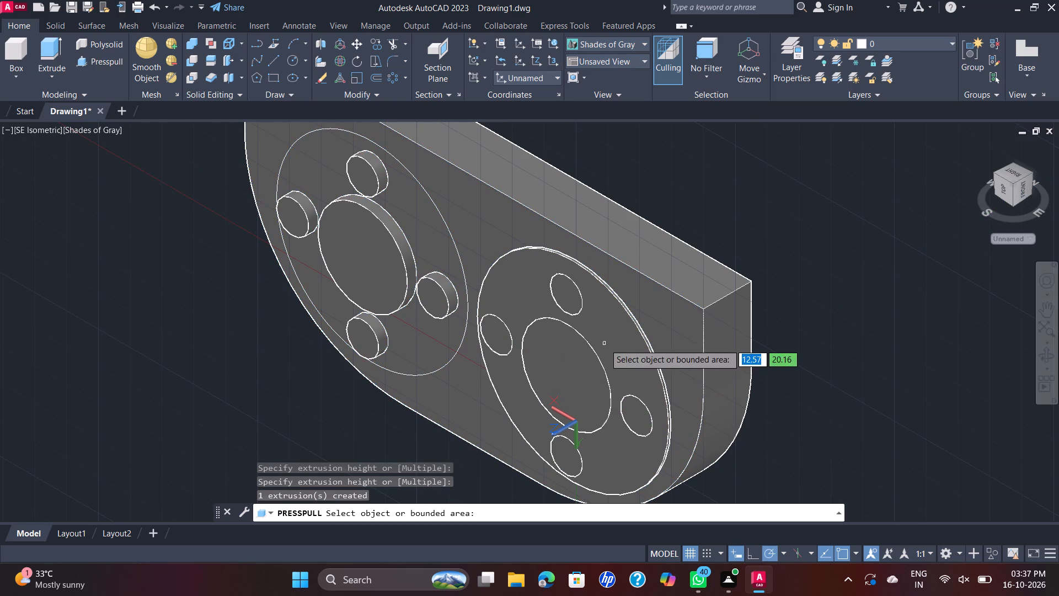
{"action": "left_click", "coordinate": [455, 248]}
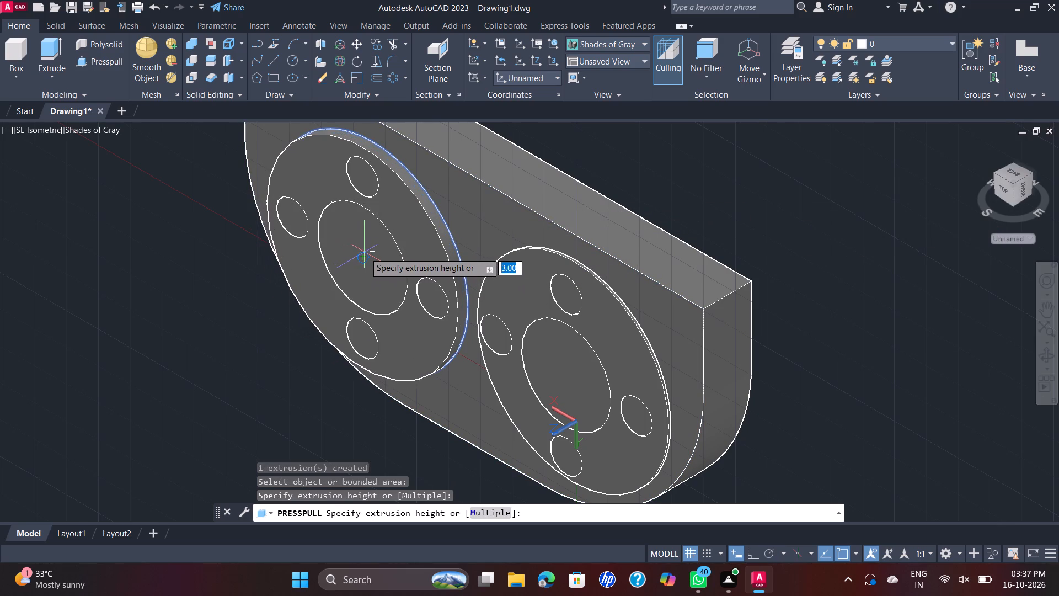
{"action": "left_click", "coordinate": [365, 259]}
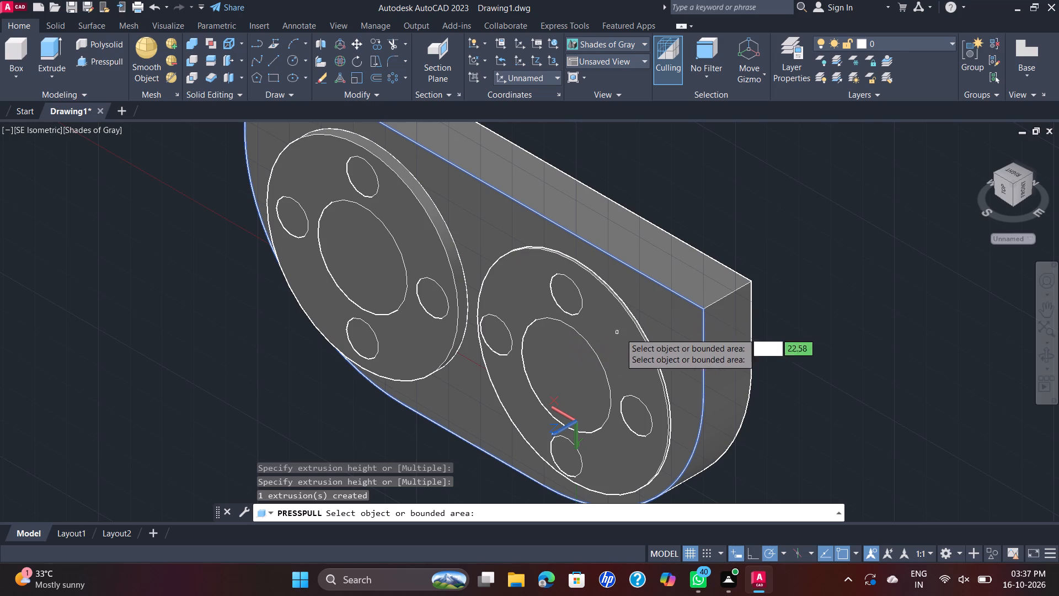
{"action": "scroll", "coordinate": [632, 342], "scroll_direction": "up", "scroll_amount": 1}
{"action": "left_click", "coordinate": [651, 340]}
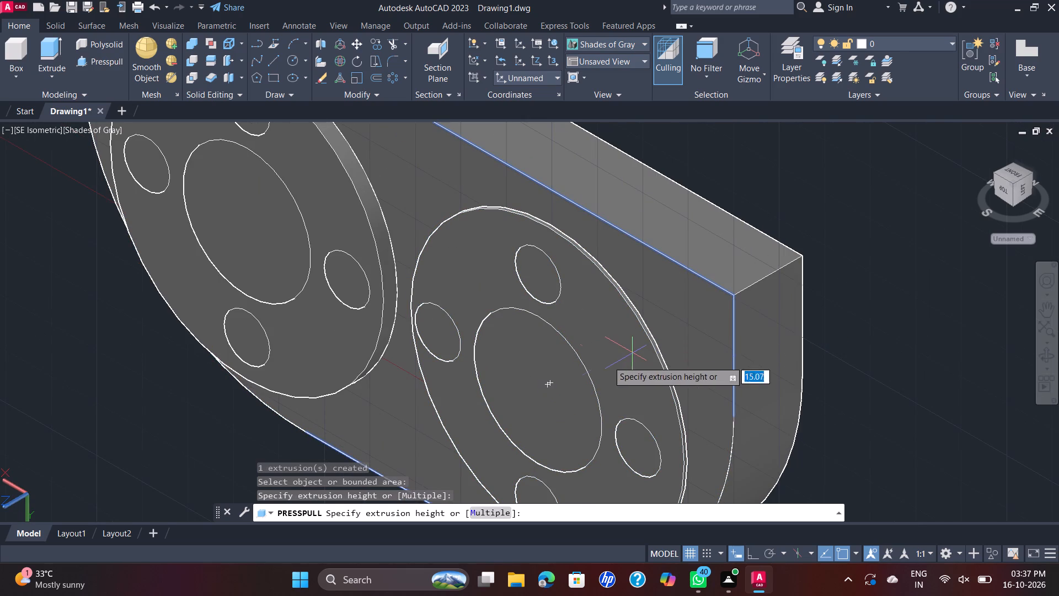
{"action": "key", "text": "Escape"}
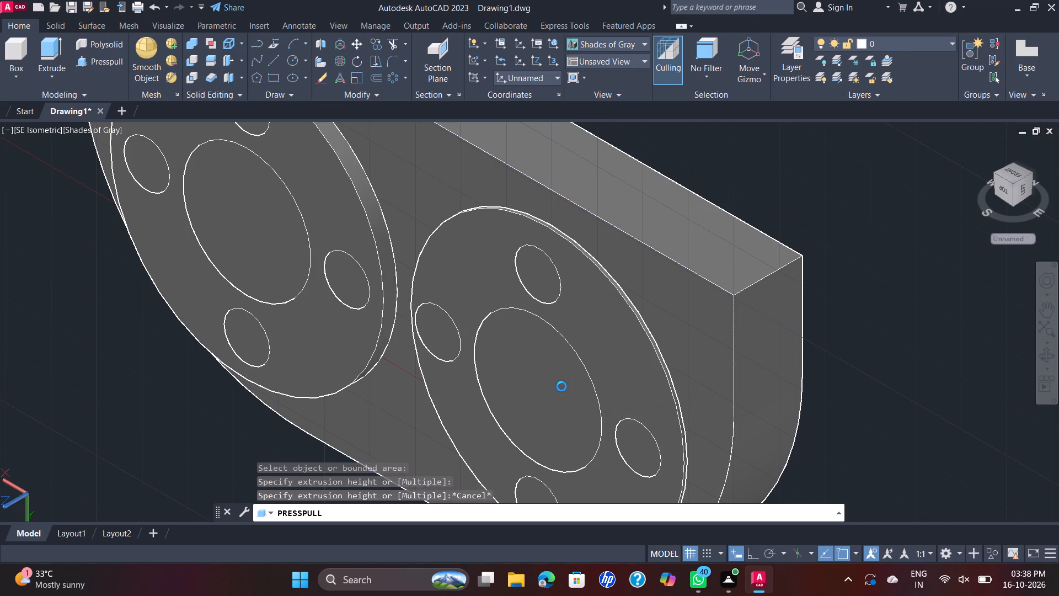
Presspull the right disc's front face outward by 3, leaving out the large circle and four small circles.
{"action": "scroll", "coordinate": [622, 317], "scroll_direction": "down", "scroll_amount": 2}
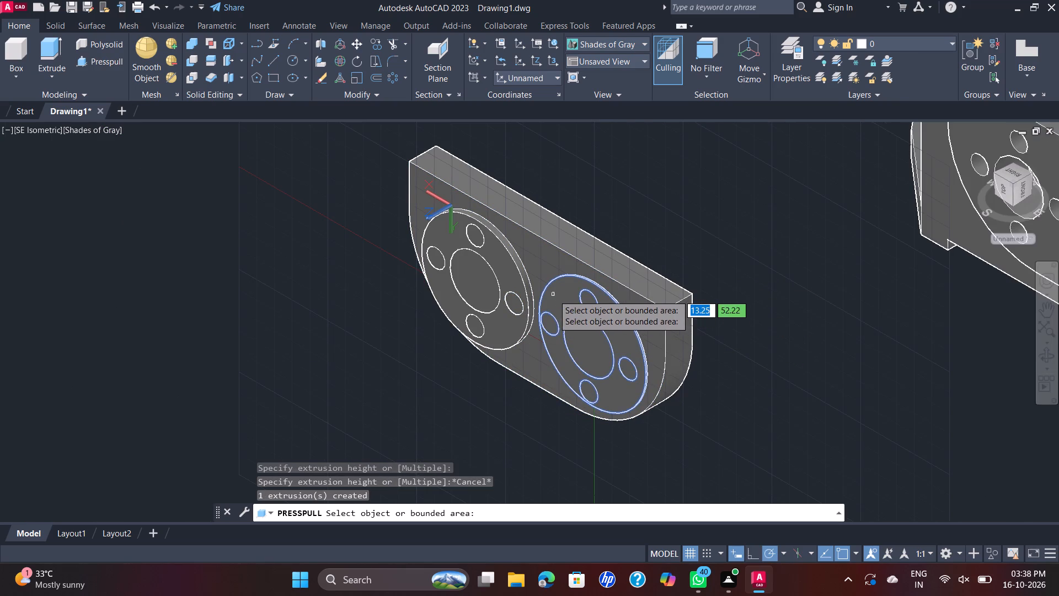
{"action": "left_click", "coordinate": [636, 342]}
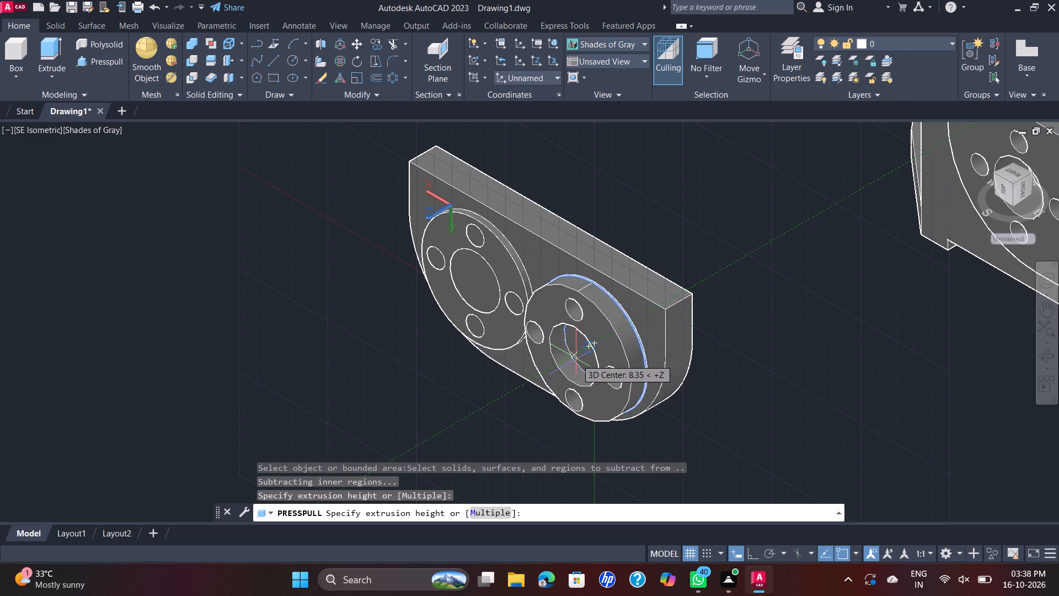
{"action": "key", "text": "3"}
{"action": "key", "text": "Return"}
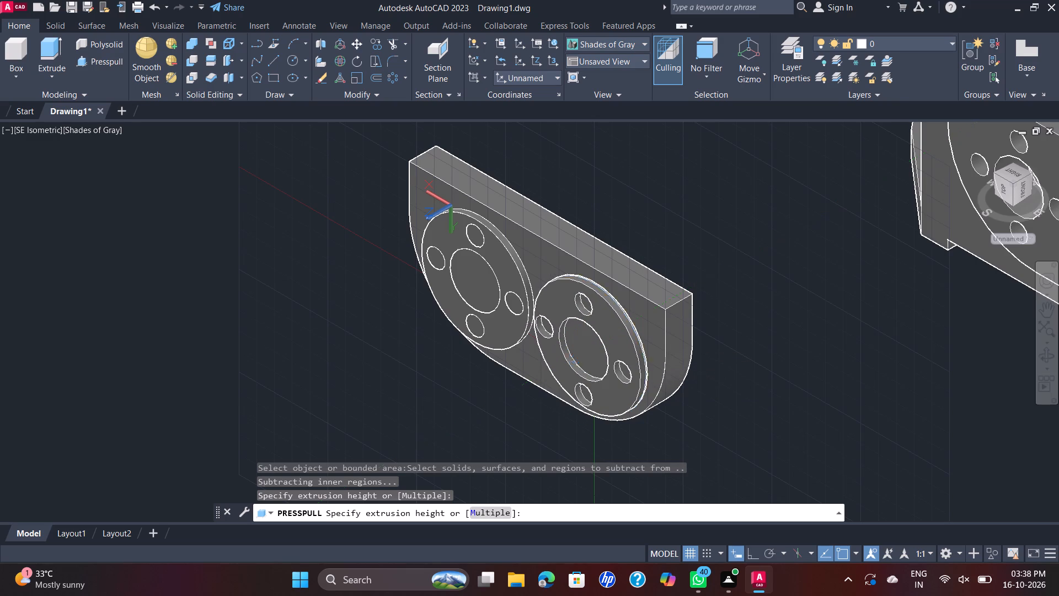
{"action": "scroll", "coordinate": [530, 278], "scroll_direction": "up", "scroll_amount": 1}
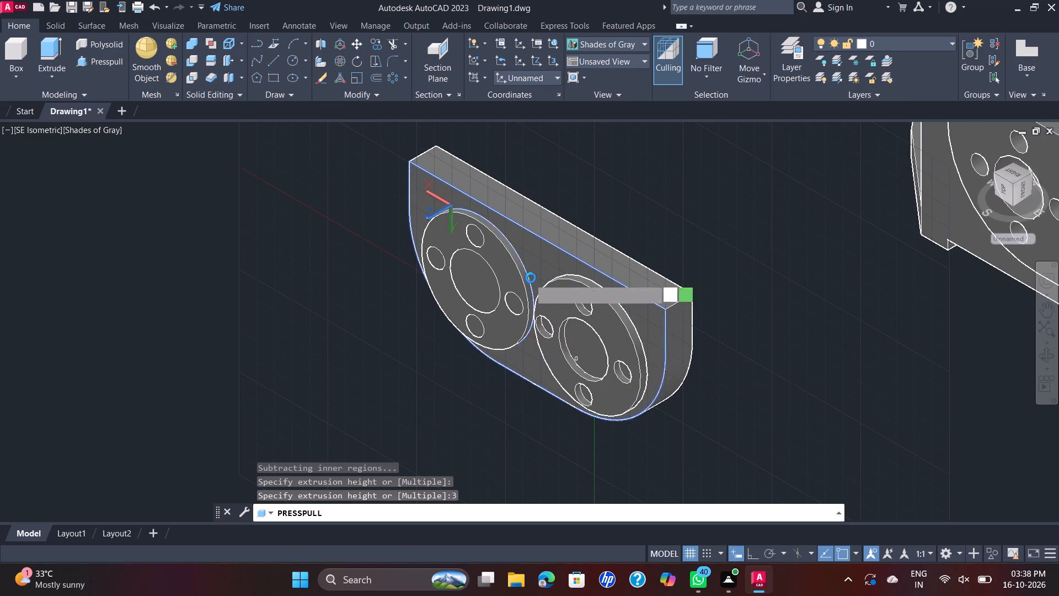
{"action": "scroll", "coordinate": [619, 274], "scroll_direction": "down", "scroll_amount": 1}
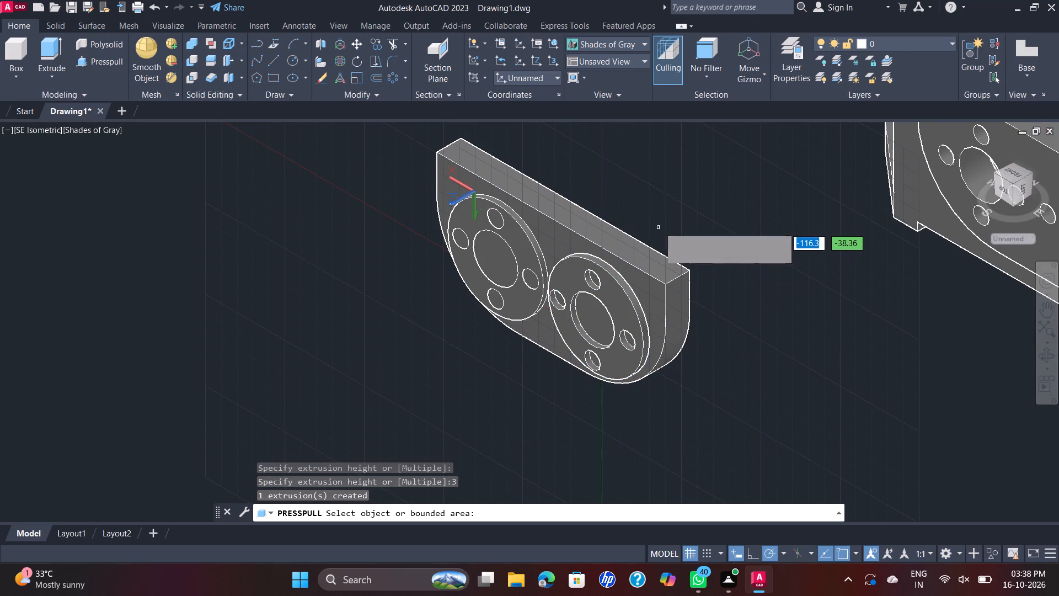
{"action": "key", "text": "Escape"}
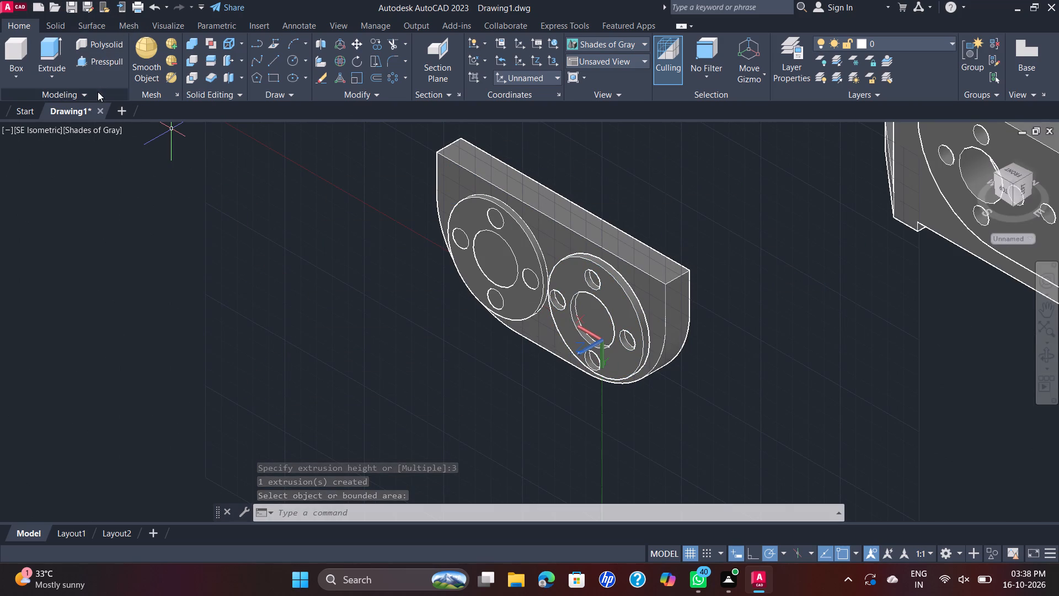
Switch to the top view and examine how the two discs sit against the plate's front face.
{"action": "left_click", "coordinate": [49, 126]}
{"action": "left_click", "coordinate": [92, 166]}
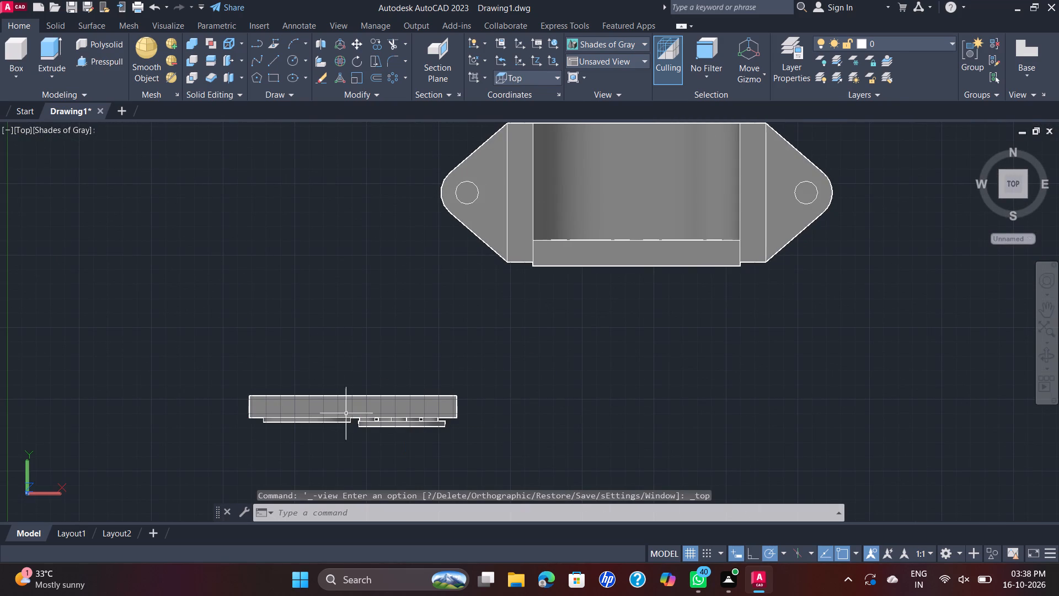
{"action": "scroll", "coordinate": [350, 423], "scroll_direction": "up", "scroll_amount": 5}
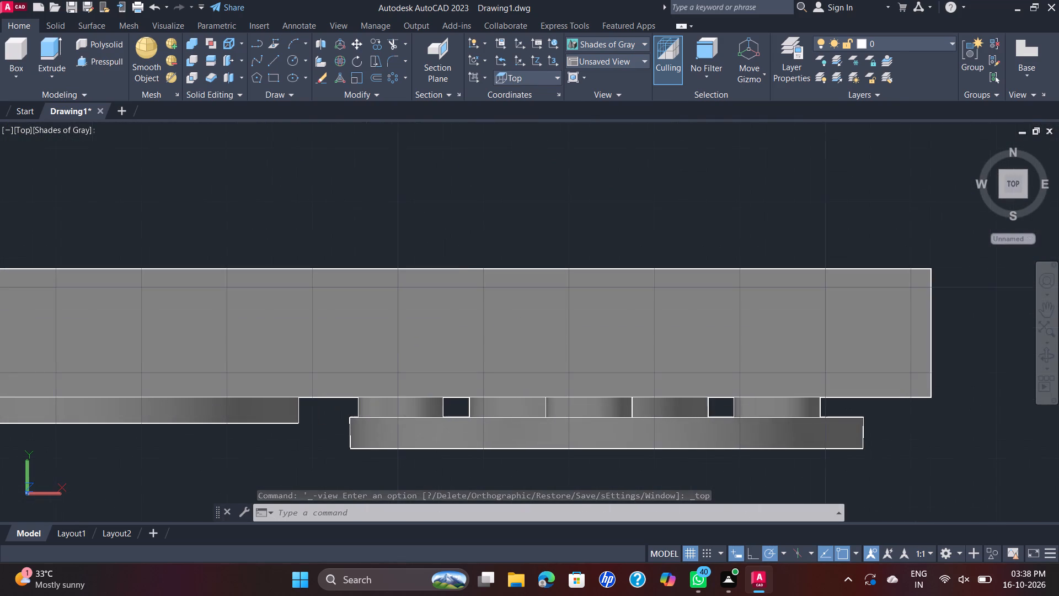
{"action": "scroll", "coordinate": [377, 422], "scroll_direction": "up", "scroll_amount": 2}
{"action": "scroll", "coordinate": [377, 422], "scroll_direction": "down", "scroll_amount": 1}
{"action": "left_click", "coordinate": [377, 422]}
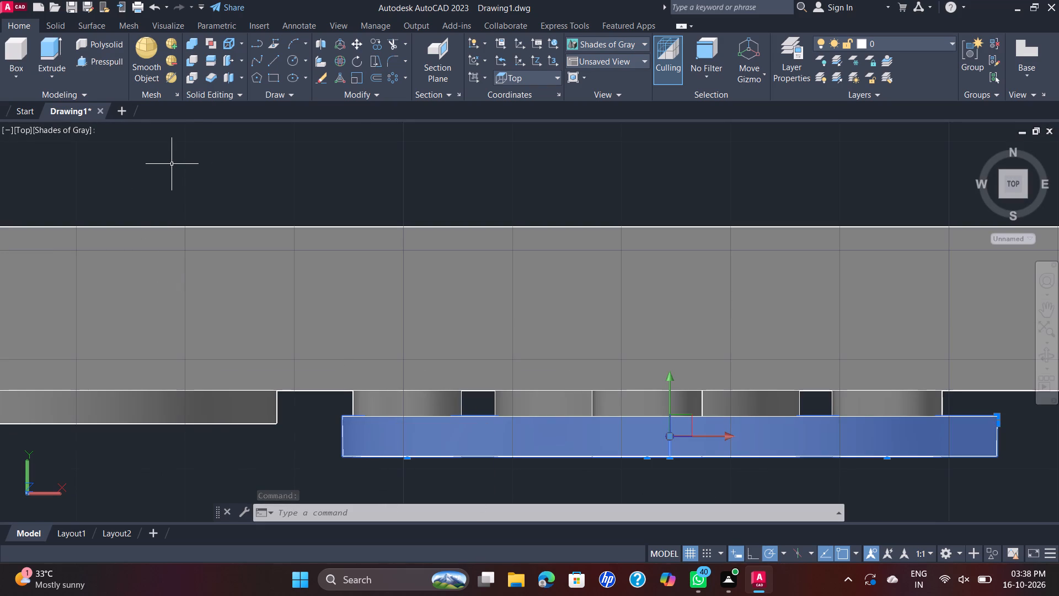
{"action": "key", "text": "Escape"}
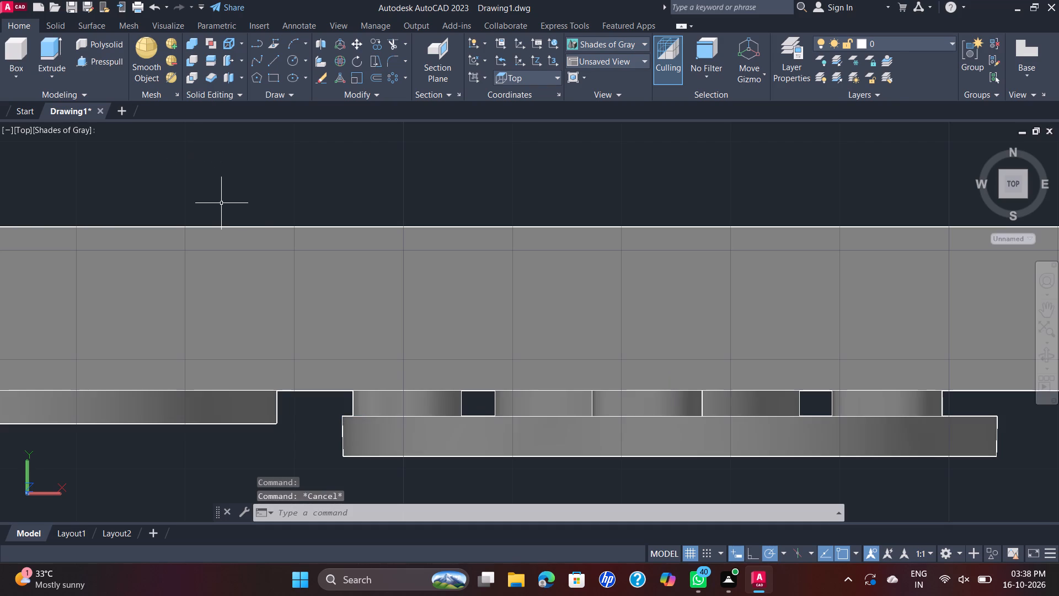
Measure the right disc's thickness in the top view with a trial dimension between its rear and front corners.
{"action": "type", "text": "DIM"}
{"action": "key", "text": "Return"}
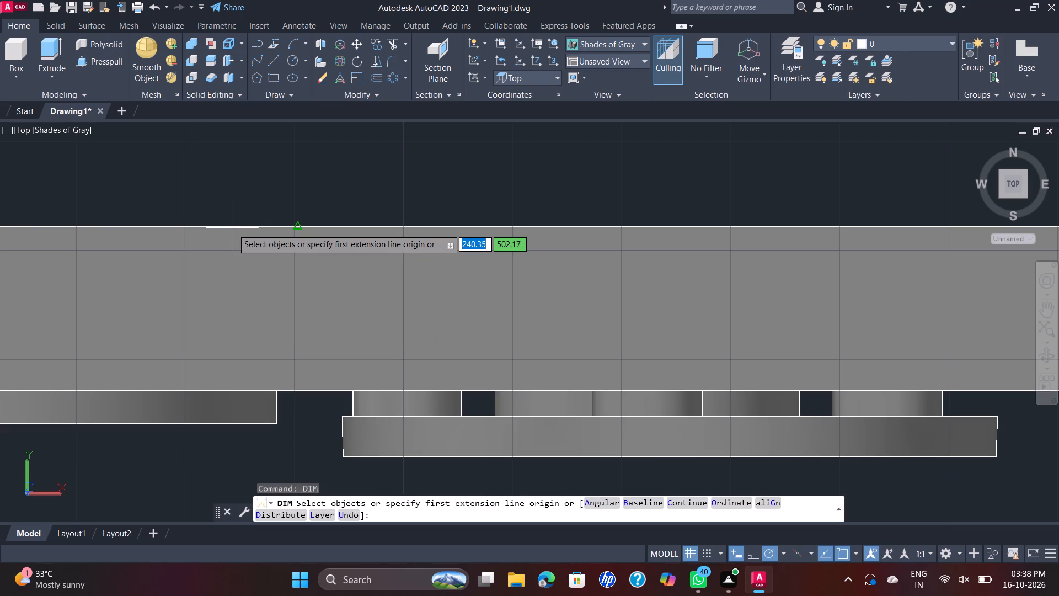
{"action": "left_click", "coordinate": [345, 416]}
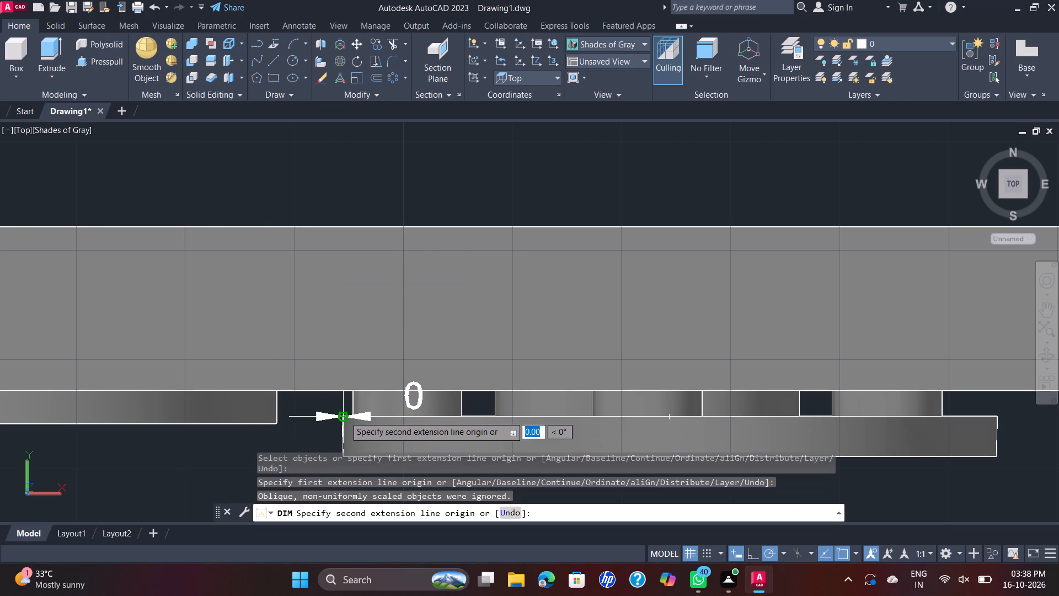
{"action": "middle_click_drag", "start_coordinate": [340, 438], "coordinate": [344, 372]}
{"action": "scroll", "coordinate": [346, 395], "scroll_direction": "up", "scroll_amount": 1}
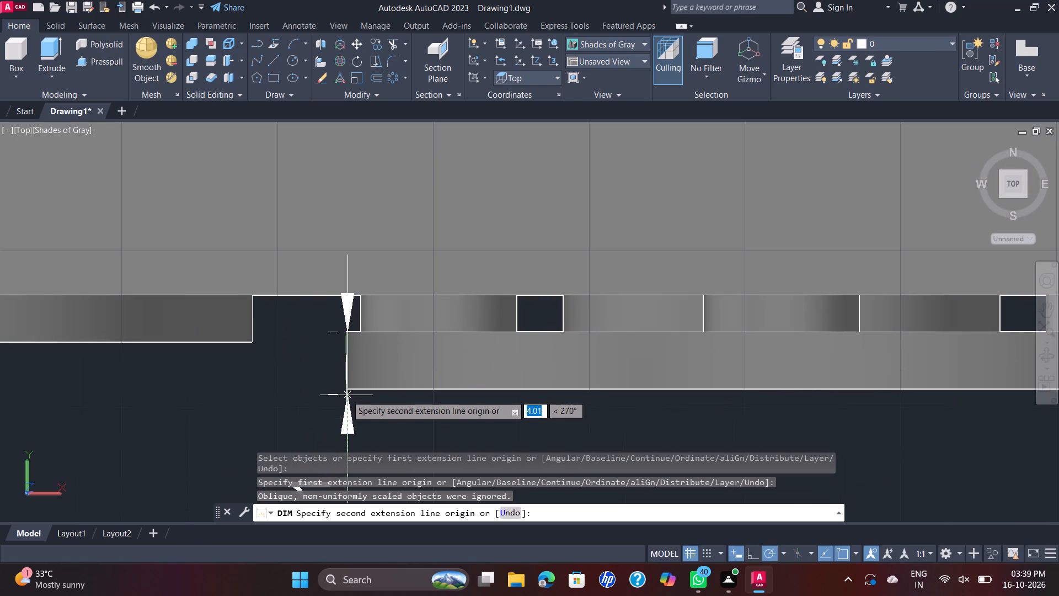
{"action": "scroll", "coordinate": [344, 391], "scroll_direction": "down", "scroll_amount": 1}
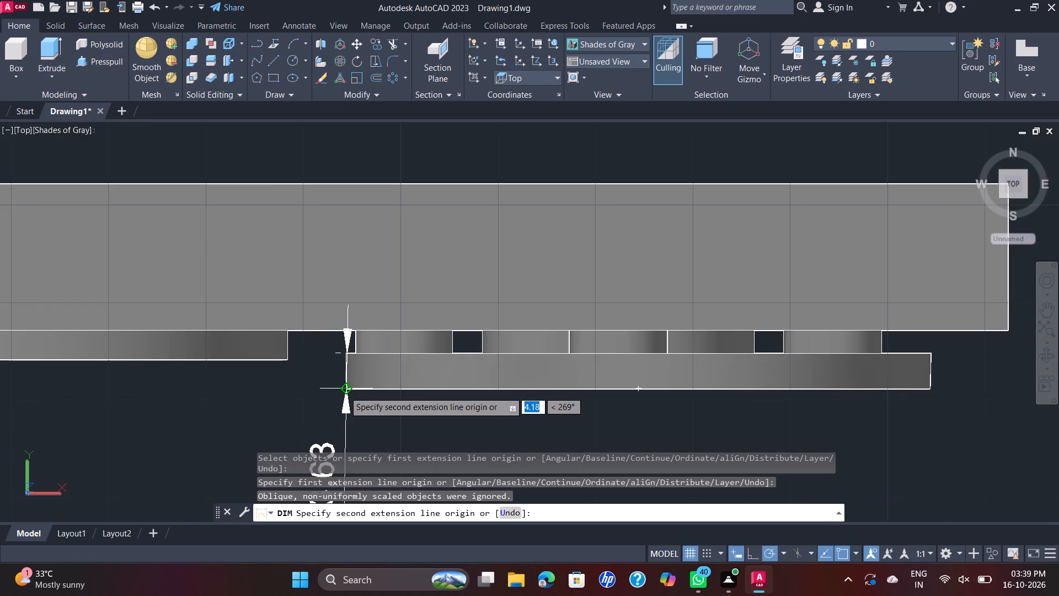
{"action": "scroll", "coordinate": [344, 391], "scroll_direction": "down", "scroll_amount": 2}
{"action": "middle_click_drag", "start_coordinate": [344, 391], "coordinate": [358, 350]}
{"action": "scroll", "coordinate": [359, 350], "scroll_direction": "up", "scroll_amount": 4}
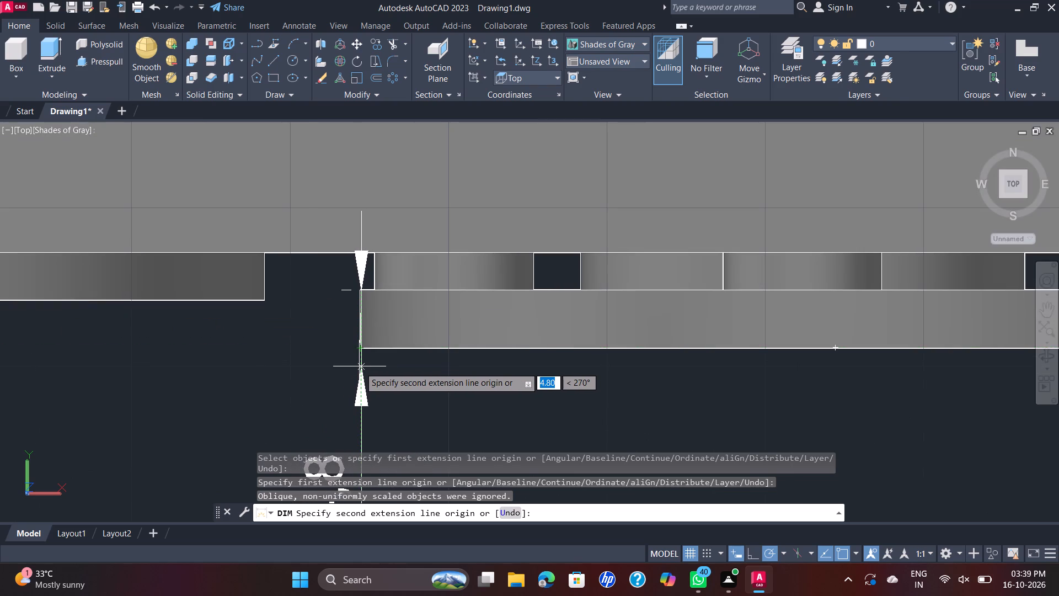
{"action": "key", "text": "Escape"}
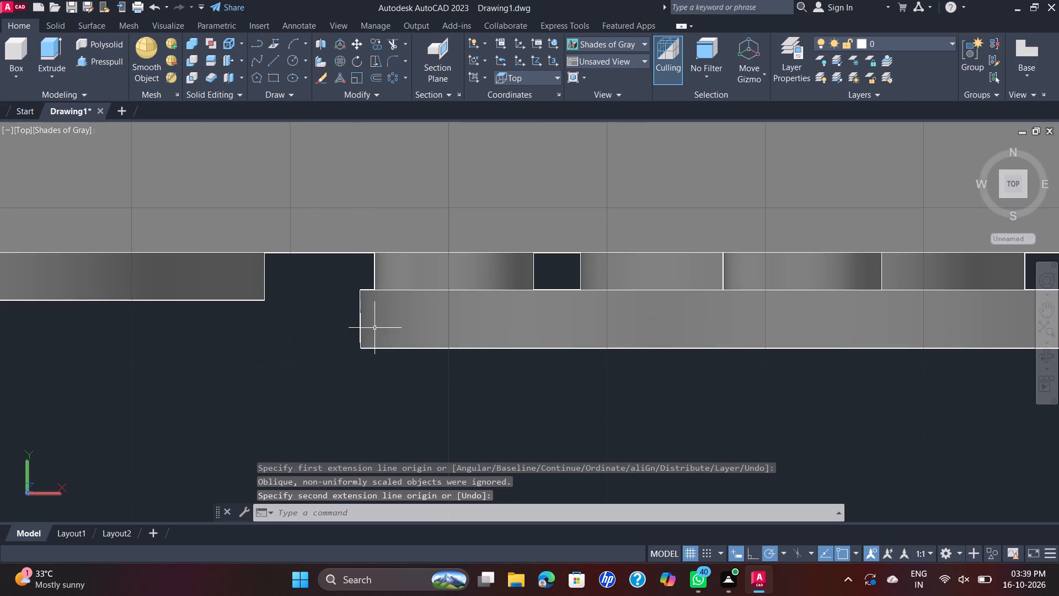
{"action": "scroll", "coordinate": [386, 295], "scroll_direction": "down", "scroll_amount": 2}
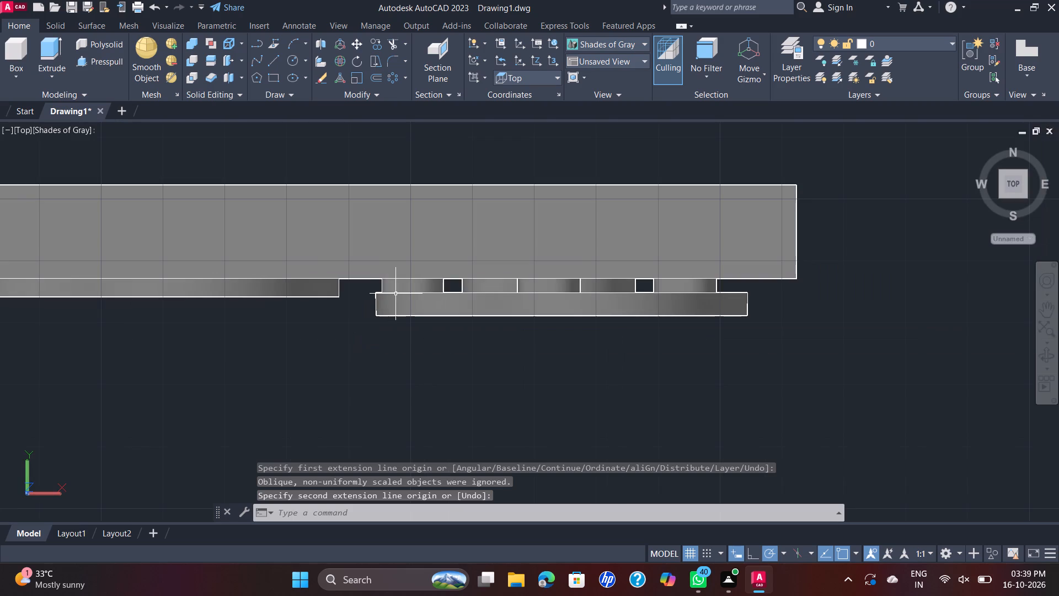
{"action": "left_click", "coordinate": [396, 294]}
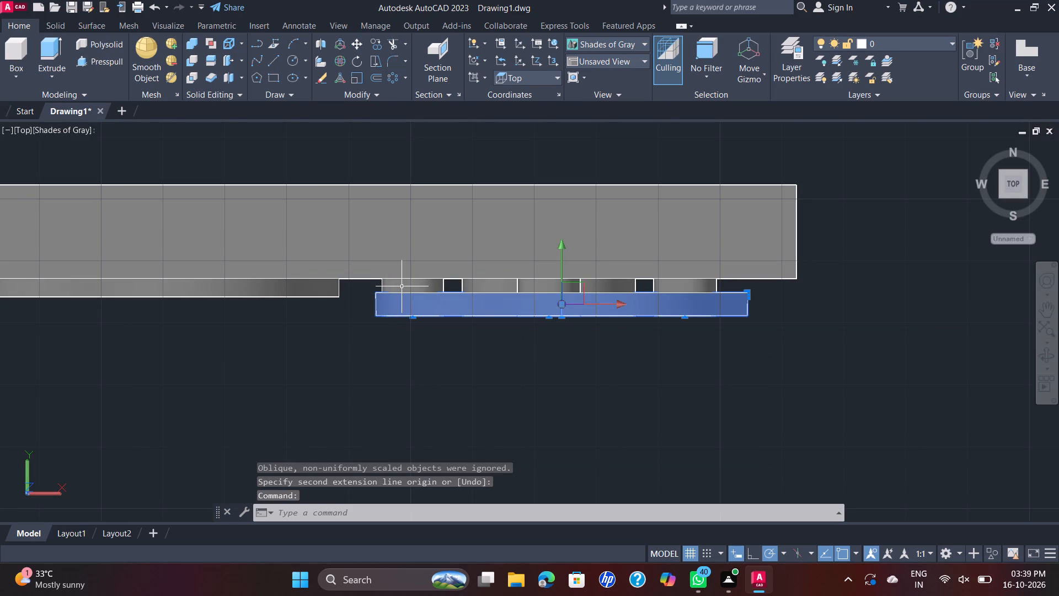
{"action": "key", "text": "Escape"}
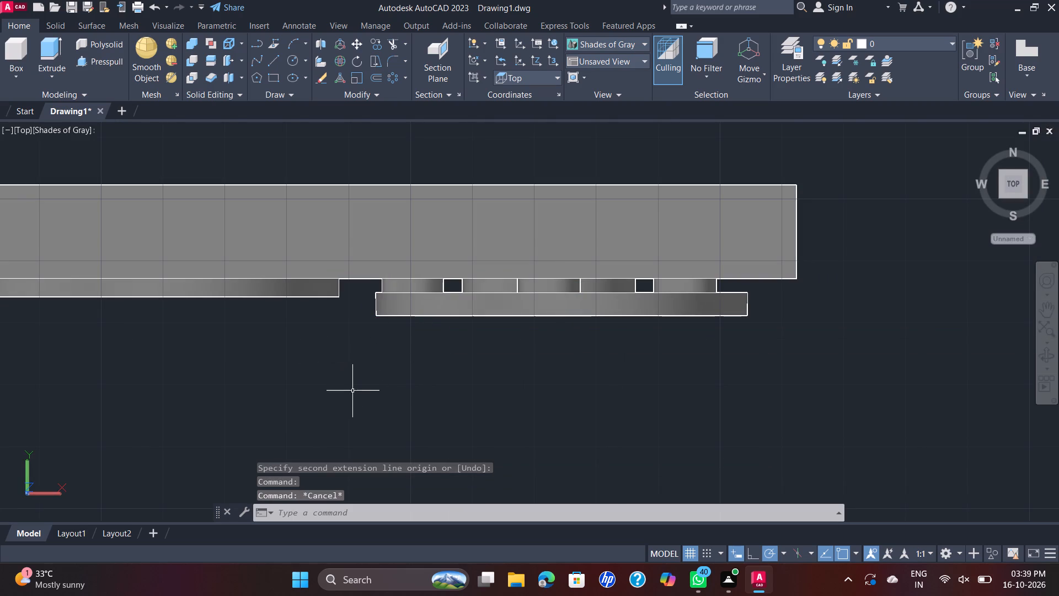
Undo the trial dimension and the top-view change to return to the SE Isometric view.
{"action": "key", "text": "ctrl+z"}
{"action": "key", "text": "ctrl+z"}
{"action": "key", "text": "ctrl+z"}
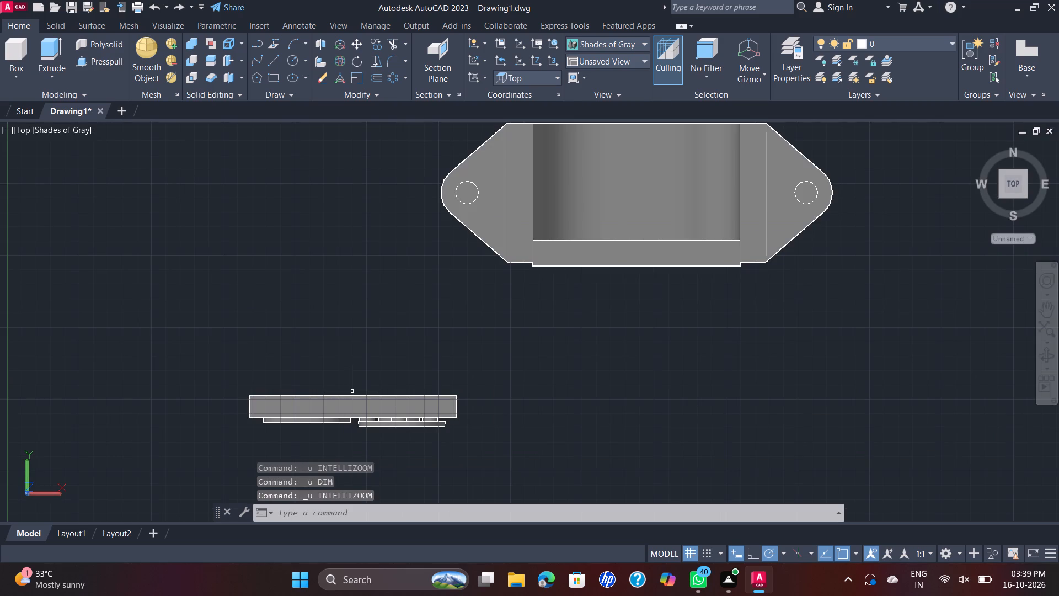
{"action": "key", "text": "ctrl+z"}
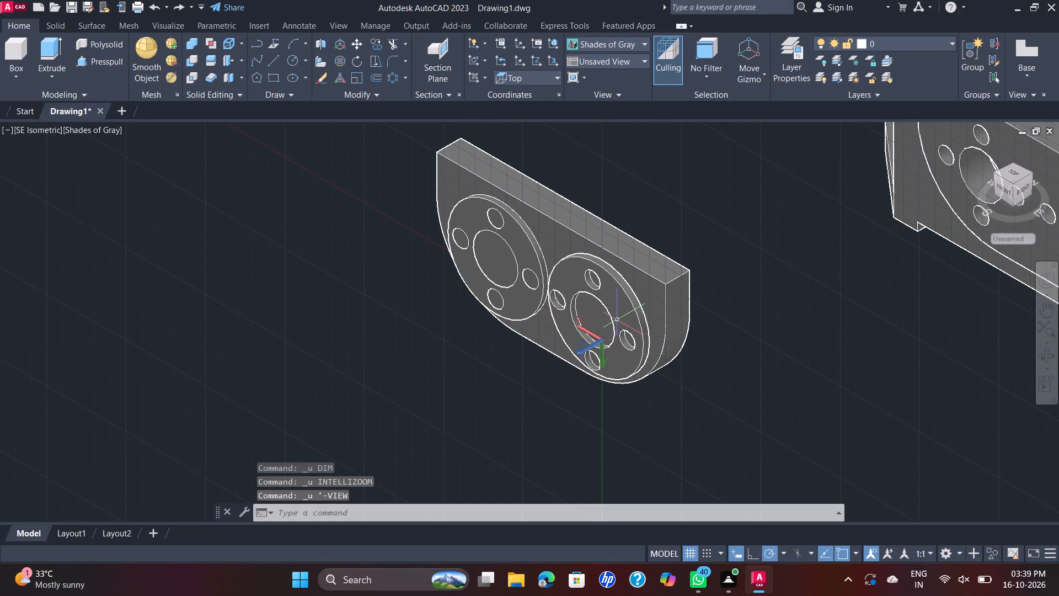
Delete the right disc from the plate's front face, leaving the round projections and the outline circle.
{"action": "left_click", "coordinate": [619, 318]}
{"action": "key", "text": "Delete"}
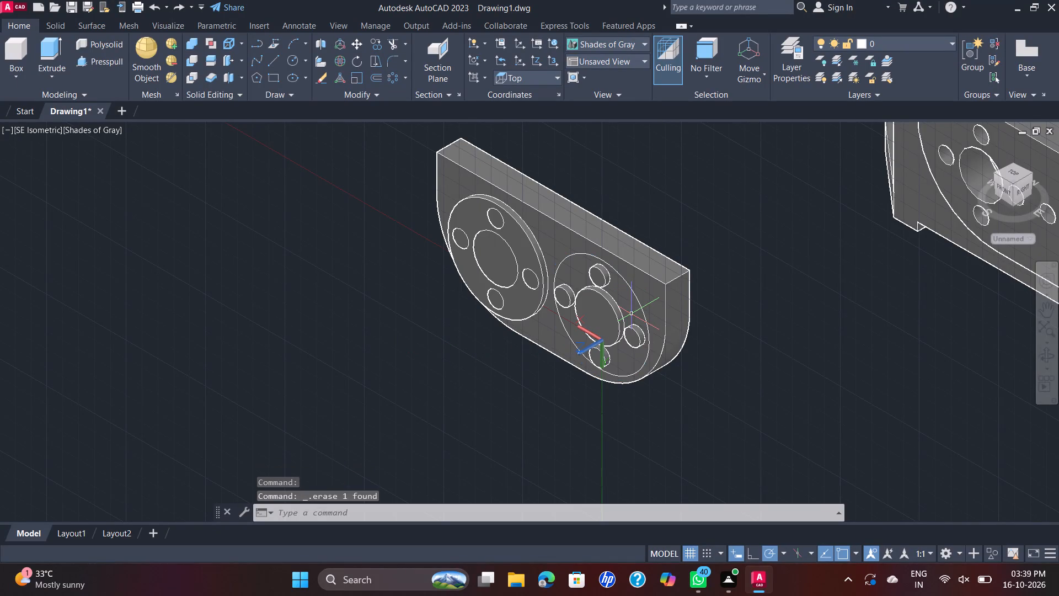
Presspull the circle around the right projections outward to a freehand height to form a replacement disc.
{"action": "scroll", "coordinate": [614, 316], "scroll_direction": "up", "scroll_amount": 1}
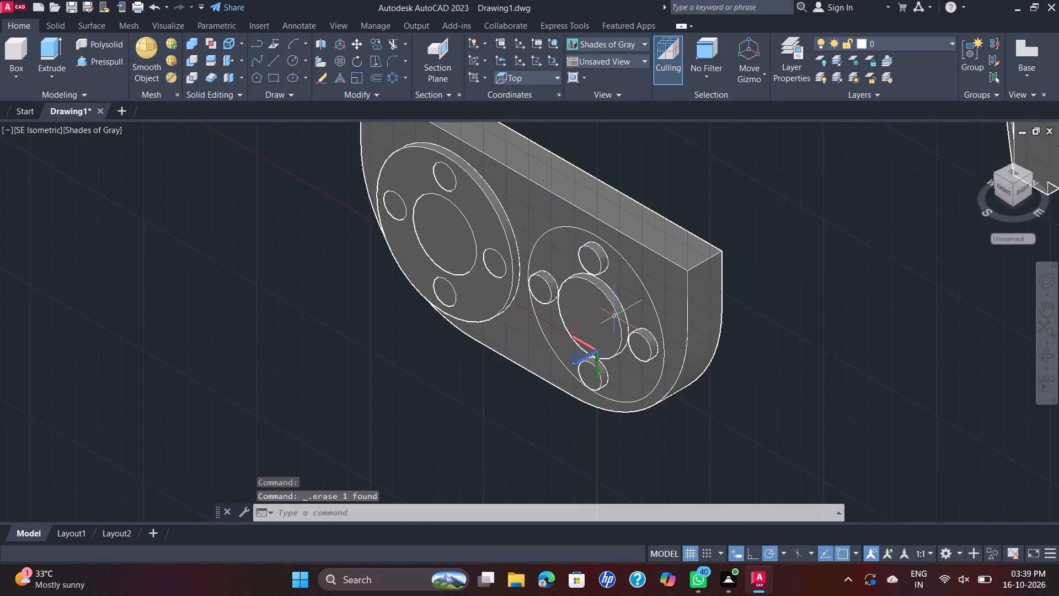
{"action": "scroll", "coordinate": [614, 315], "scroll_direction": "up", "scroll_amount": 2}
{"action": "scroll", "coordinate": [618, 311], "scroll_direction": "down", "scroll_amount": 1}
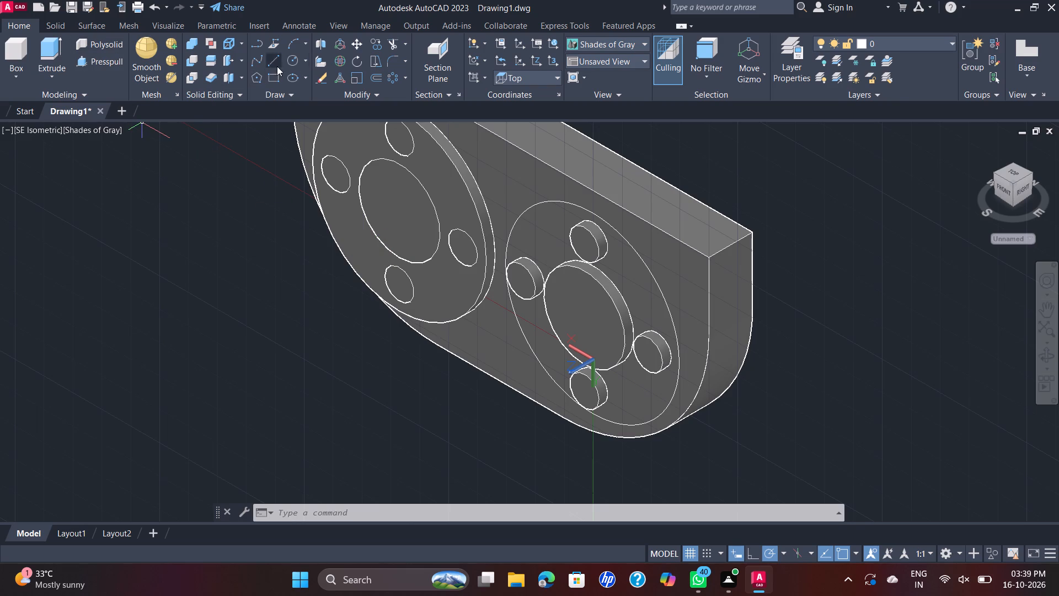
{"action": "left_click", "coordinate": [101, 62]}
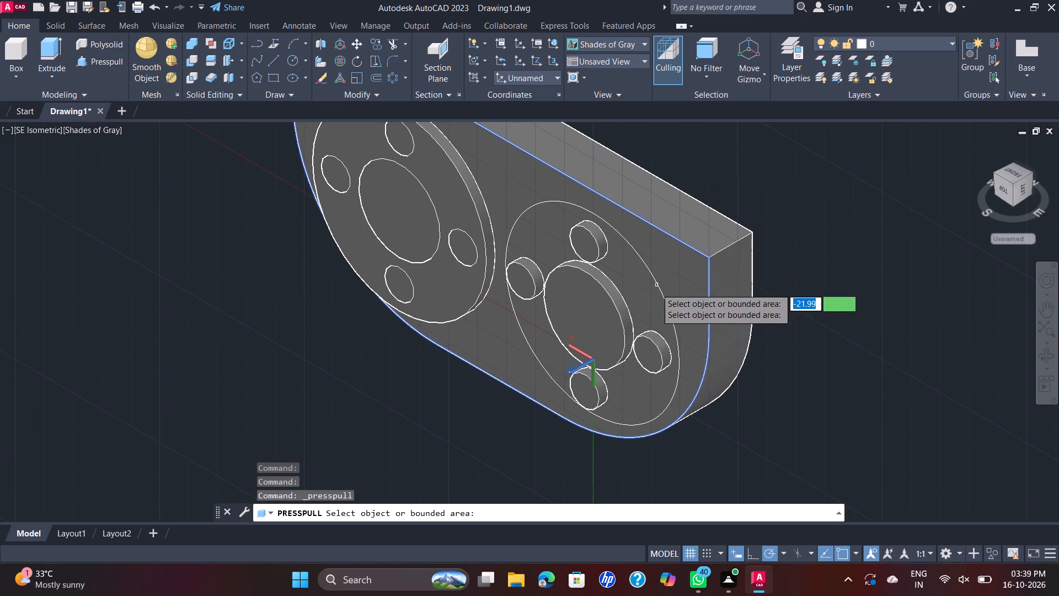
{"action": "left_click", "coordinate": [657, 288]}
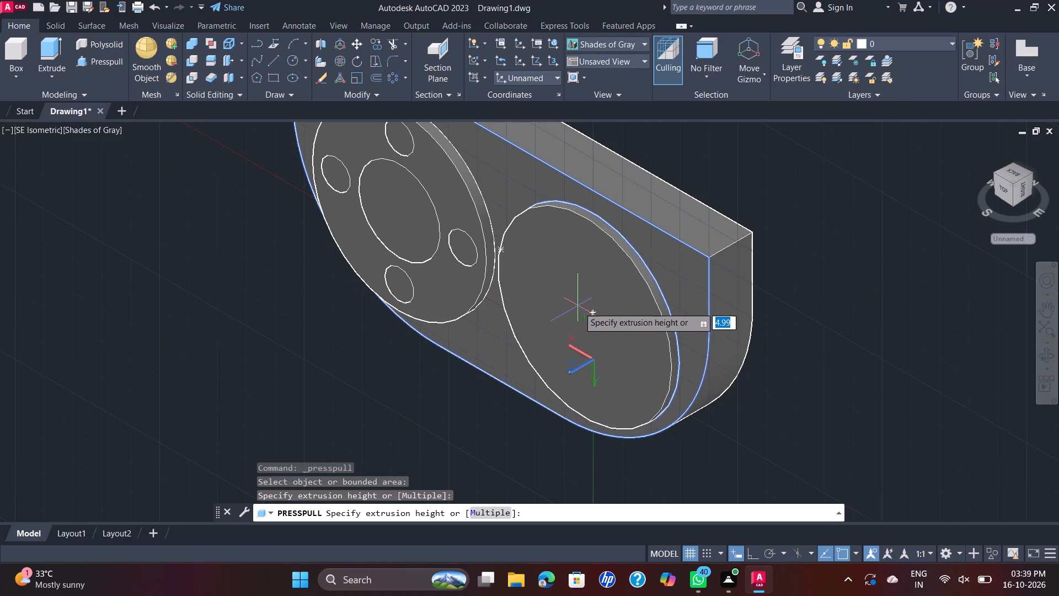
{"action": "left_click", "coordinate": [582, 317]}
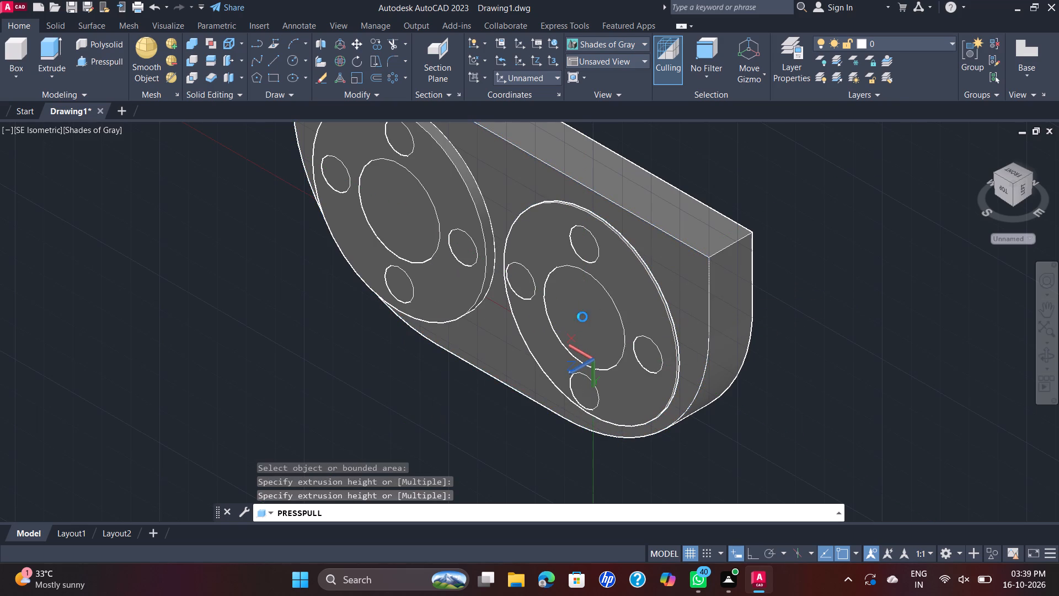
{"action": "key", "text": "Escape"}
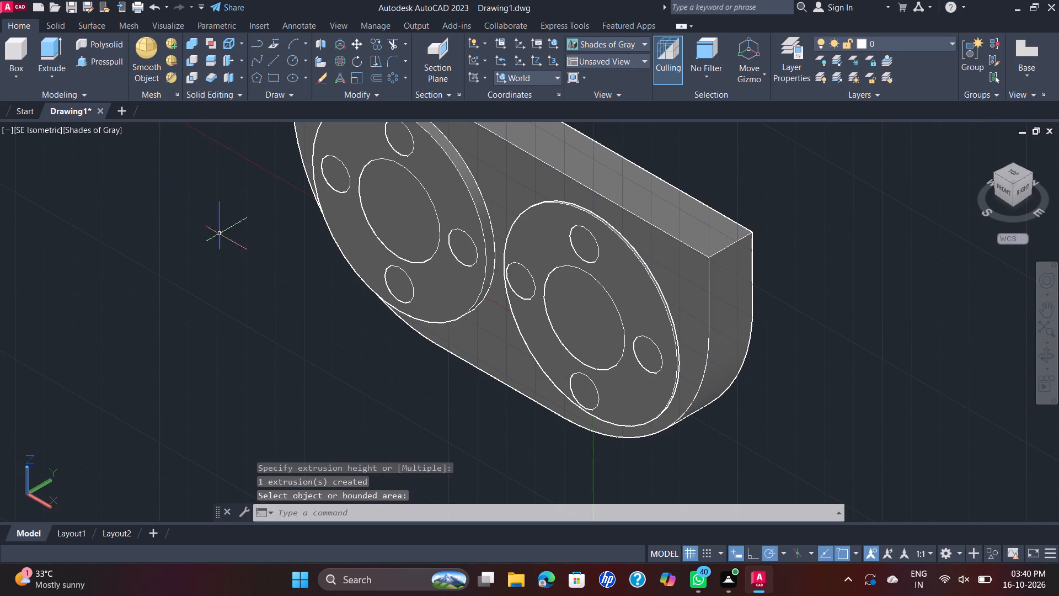
Examine in the top view how the new right disc sits against the plate, and return to the SE Isometric view.
{"action": "left_click", "coordinate": [36, 135]}
{"action": "left_click", "coordinate": [77, 163]}
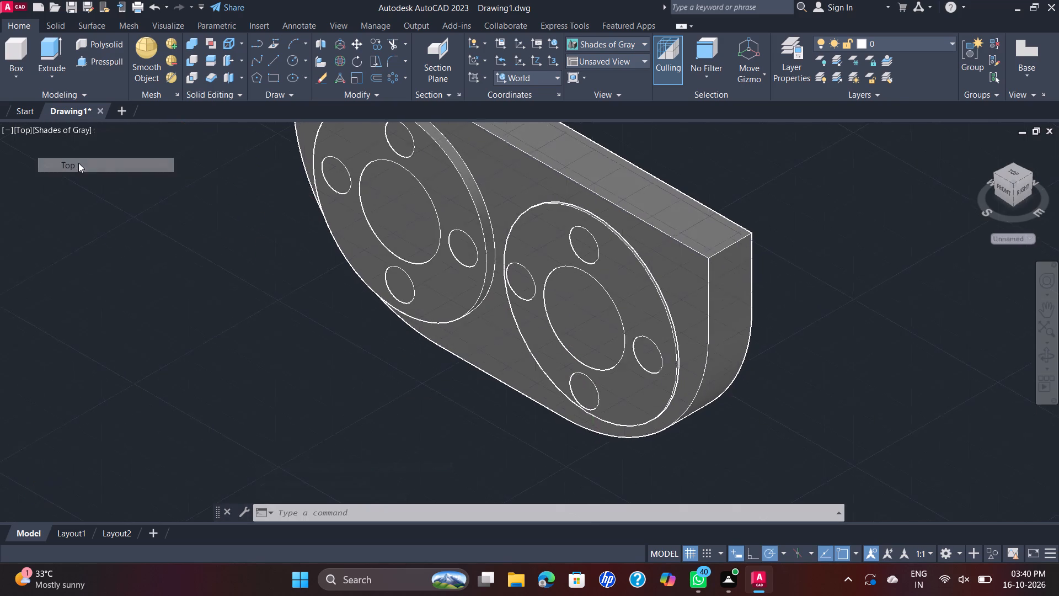
{"action": "scroll", "coordinate": [388, 378], "scroll_direction": "up", "scroll_amount": 2}
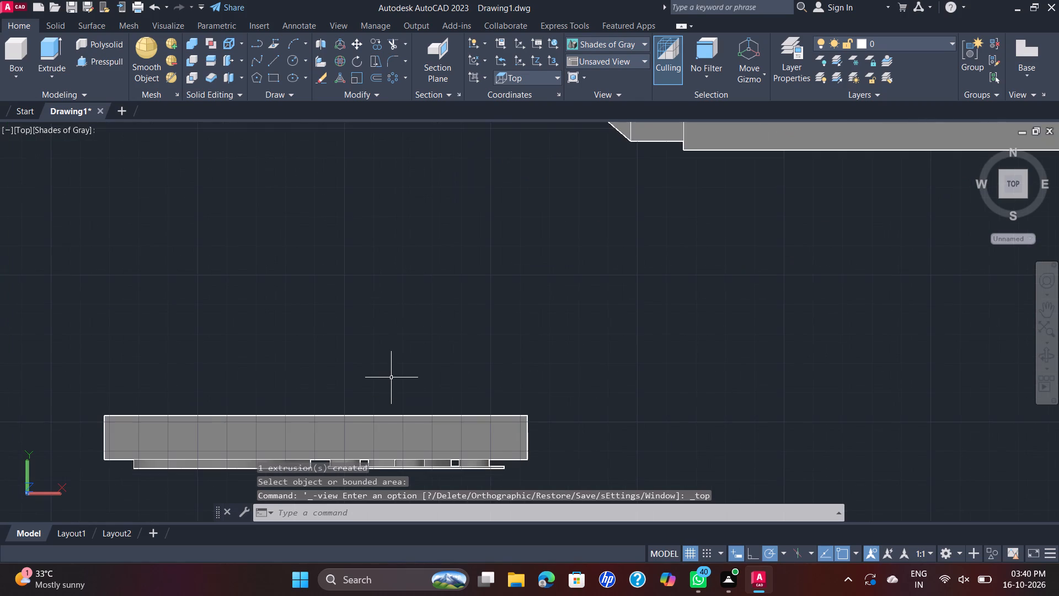
{"action": "scroll", "coordinate": [392, 378], "scroll_direction": "down", "scroll_amount": 1}
{"action": "scroll", "coordinate": [397, 452], "scroll_direction": "up", "scroll_amount": 3}
{"action": "scroll", "coordinate": [407, 405], "scroll_direction": "up", "scroll_amount": 1}
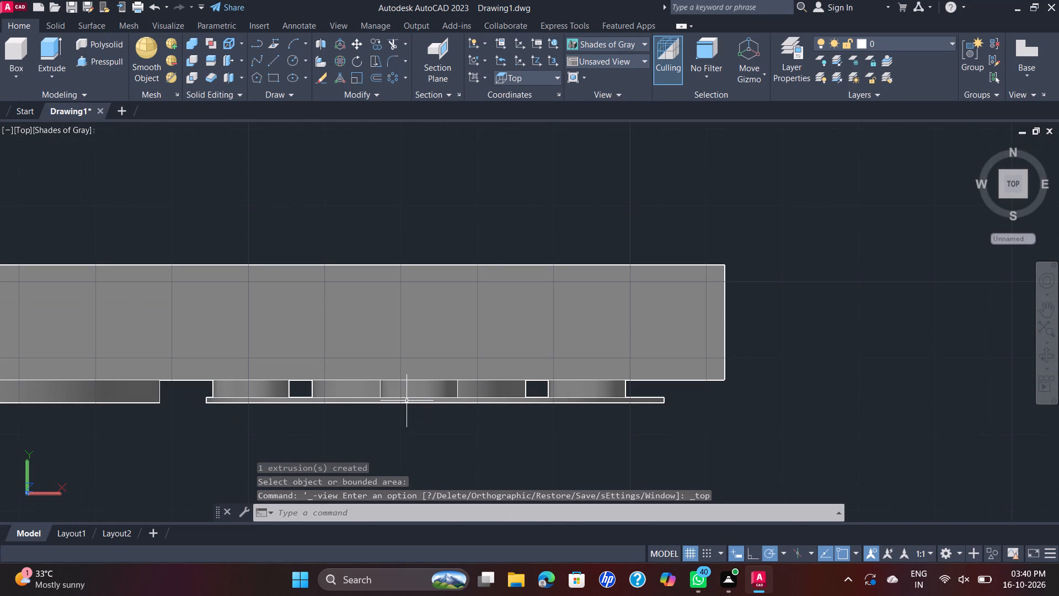
{"action": "scroll", "coordinate": [407, 401], "scroll_direction": "down", "scroll_amount": 1}
{"action": "key", "text": "Escape"}
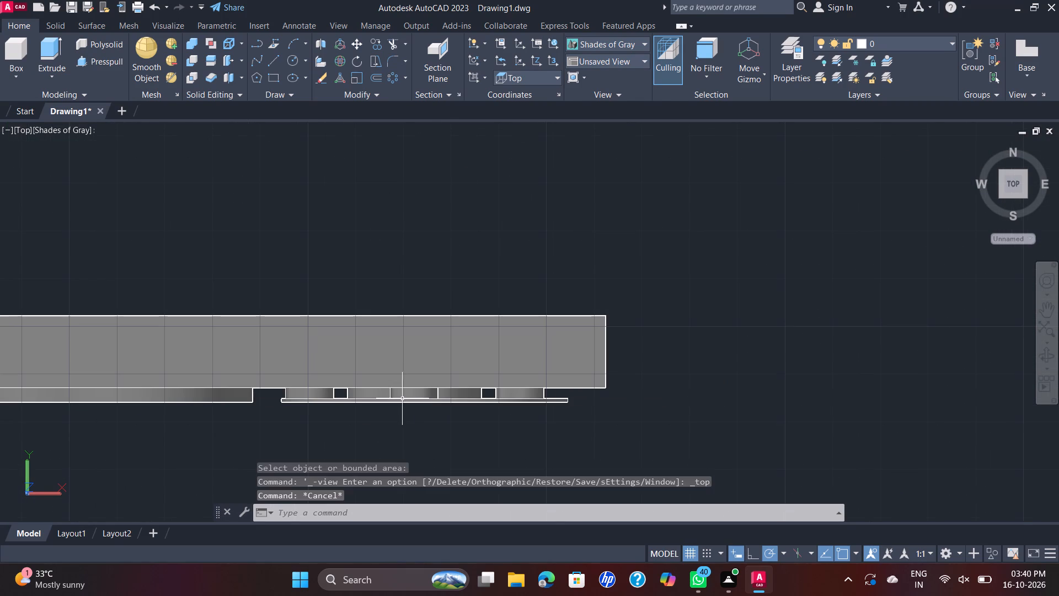
{"action": "key", "text": "ctrl+z"}
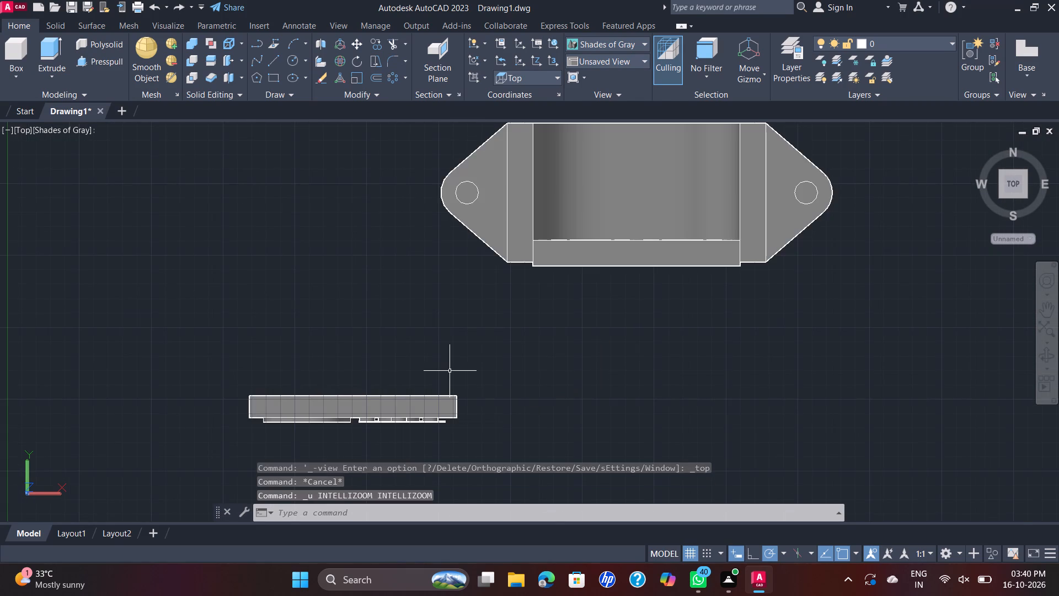
{"action": "key", "text": "ctrl+z"}
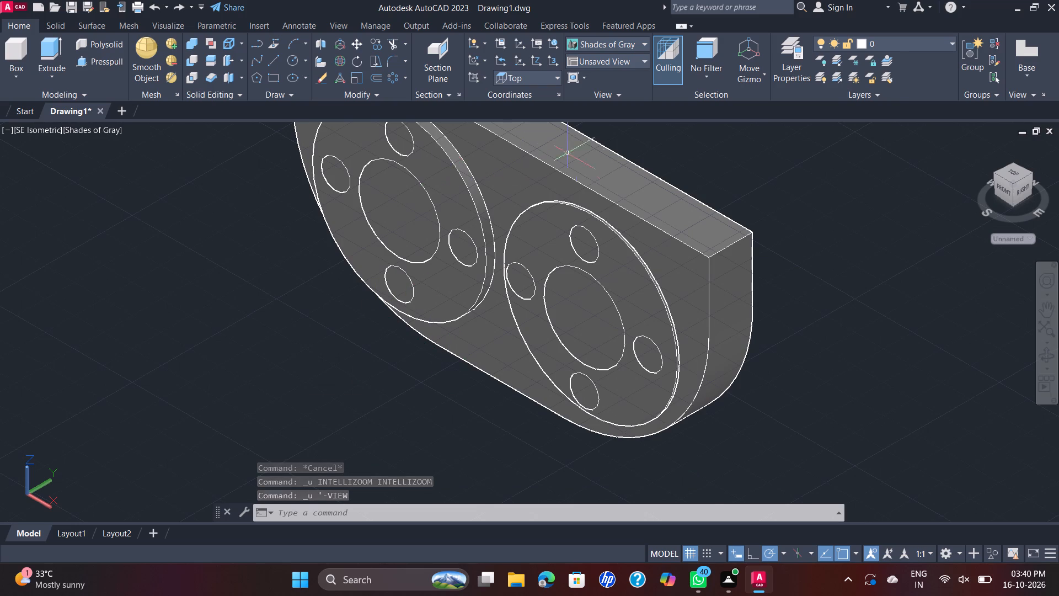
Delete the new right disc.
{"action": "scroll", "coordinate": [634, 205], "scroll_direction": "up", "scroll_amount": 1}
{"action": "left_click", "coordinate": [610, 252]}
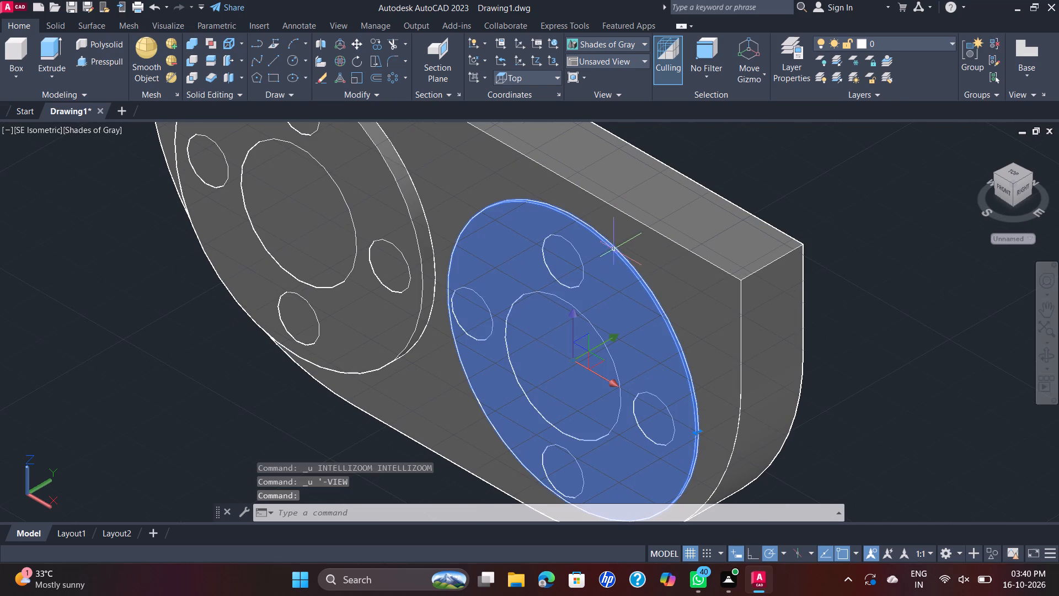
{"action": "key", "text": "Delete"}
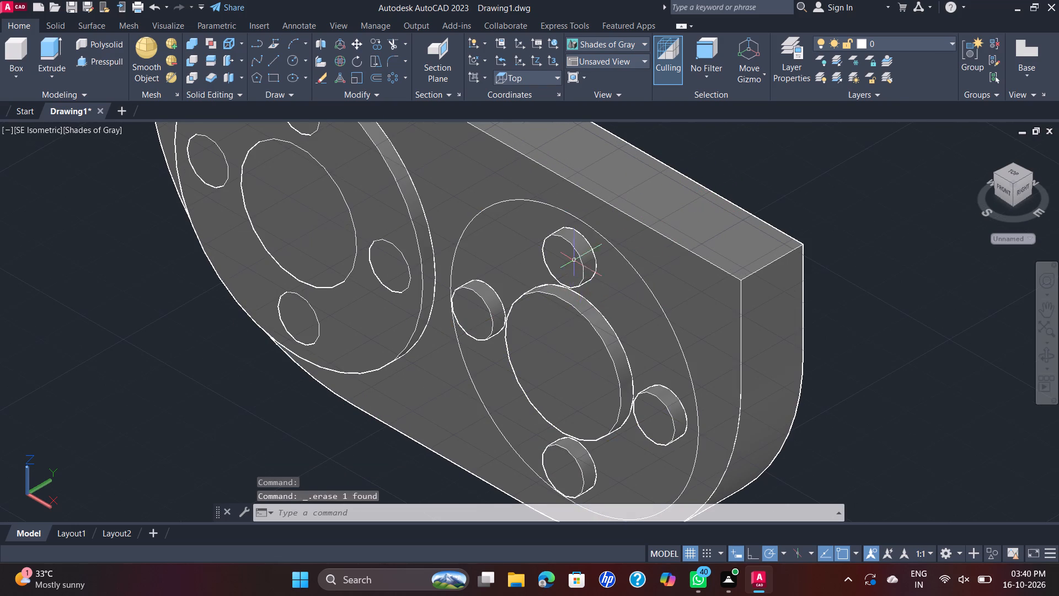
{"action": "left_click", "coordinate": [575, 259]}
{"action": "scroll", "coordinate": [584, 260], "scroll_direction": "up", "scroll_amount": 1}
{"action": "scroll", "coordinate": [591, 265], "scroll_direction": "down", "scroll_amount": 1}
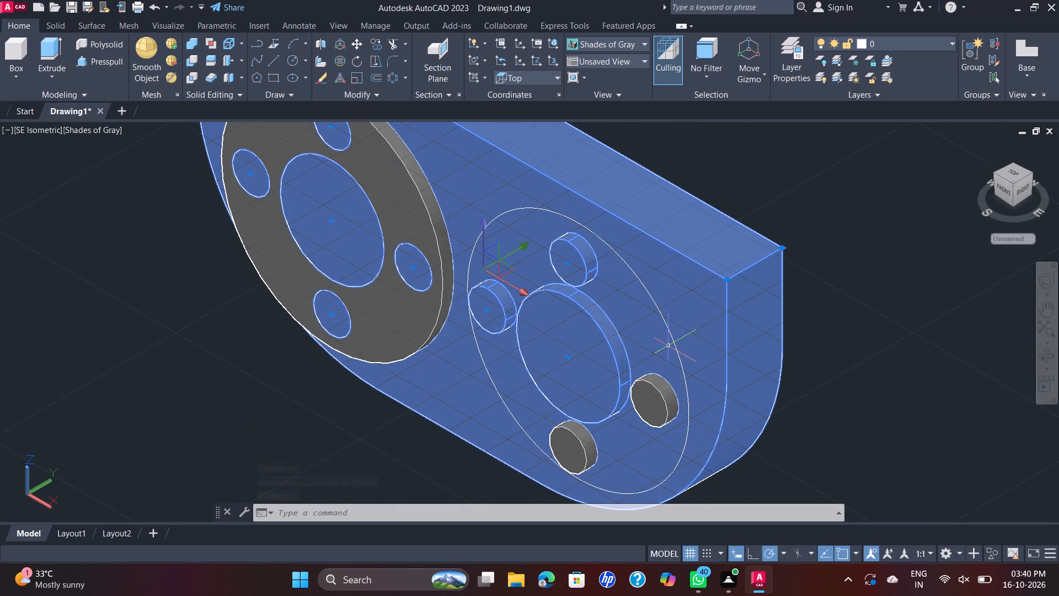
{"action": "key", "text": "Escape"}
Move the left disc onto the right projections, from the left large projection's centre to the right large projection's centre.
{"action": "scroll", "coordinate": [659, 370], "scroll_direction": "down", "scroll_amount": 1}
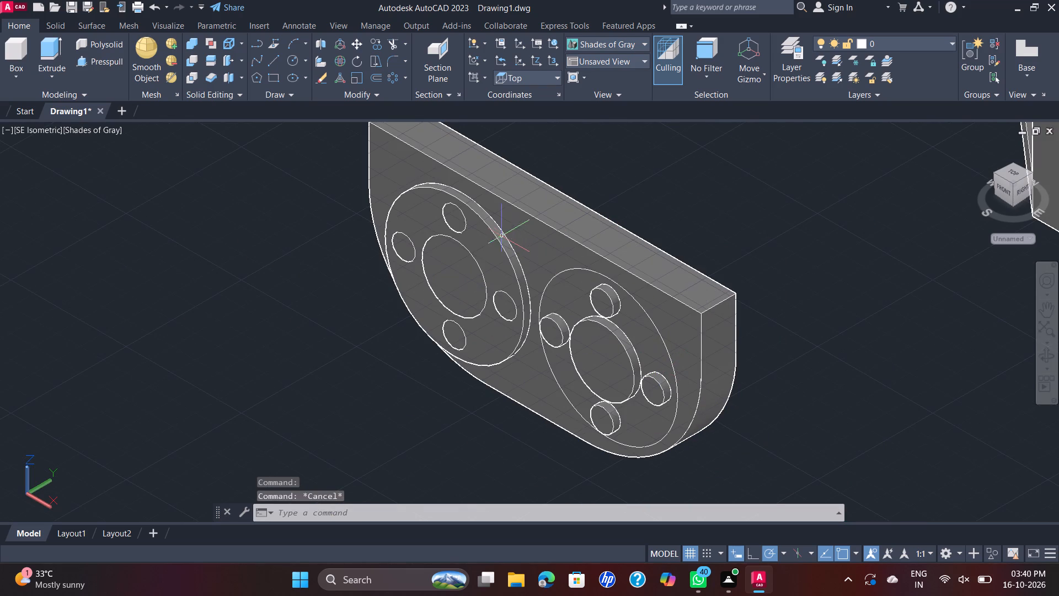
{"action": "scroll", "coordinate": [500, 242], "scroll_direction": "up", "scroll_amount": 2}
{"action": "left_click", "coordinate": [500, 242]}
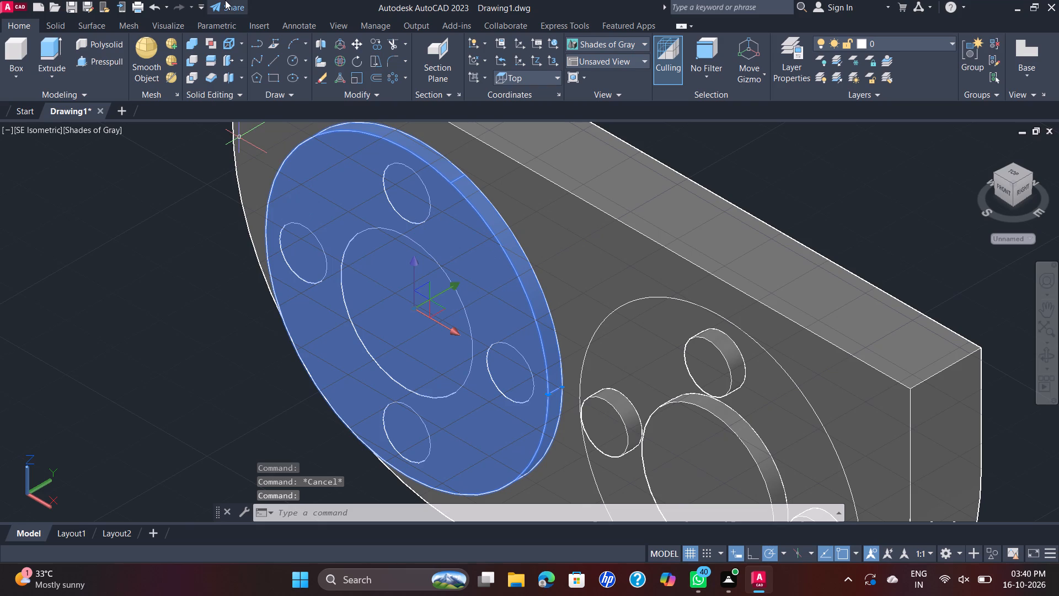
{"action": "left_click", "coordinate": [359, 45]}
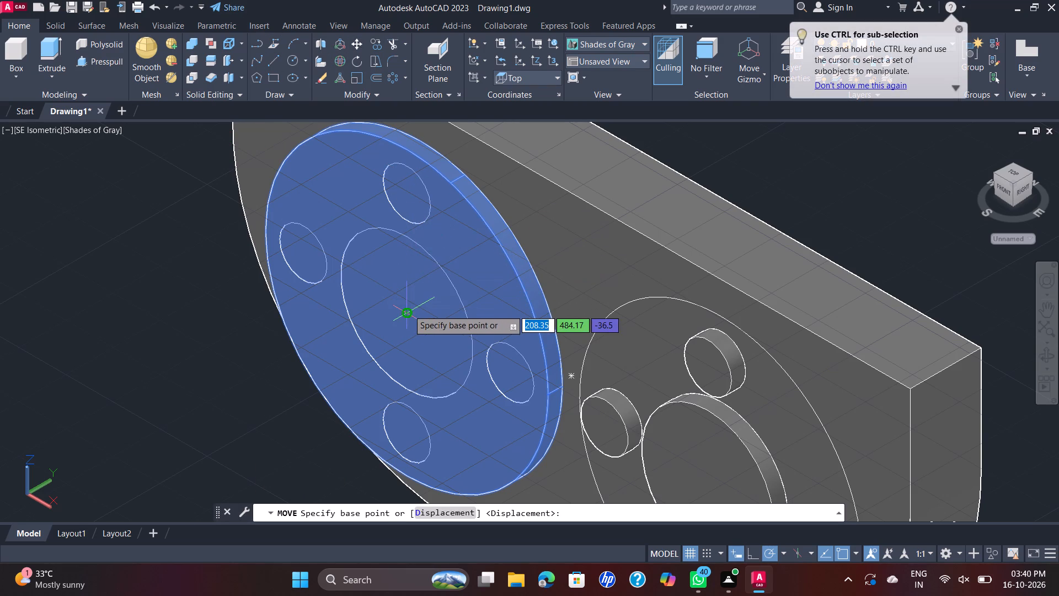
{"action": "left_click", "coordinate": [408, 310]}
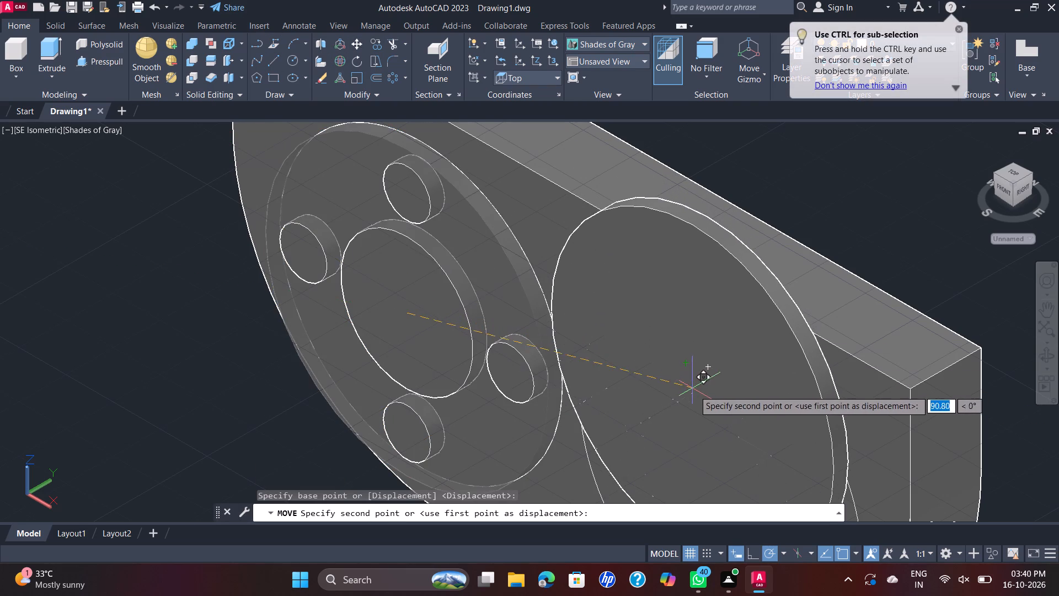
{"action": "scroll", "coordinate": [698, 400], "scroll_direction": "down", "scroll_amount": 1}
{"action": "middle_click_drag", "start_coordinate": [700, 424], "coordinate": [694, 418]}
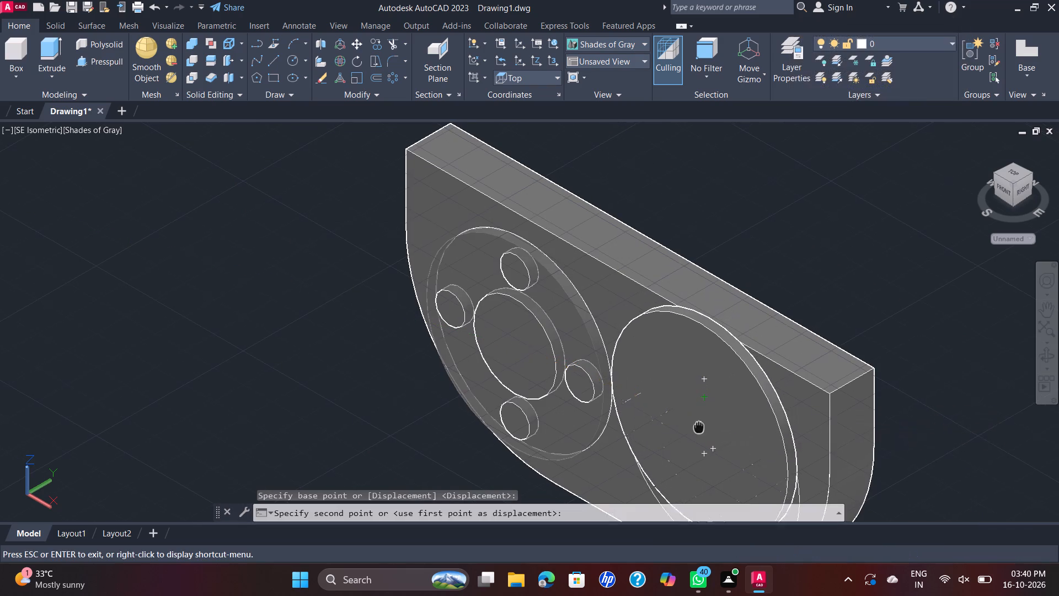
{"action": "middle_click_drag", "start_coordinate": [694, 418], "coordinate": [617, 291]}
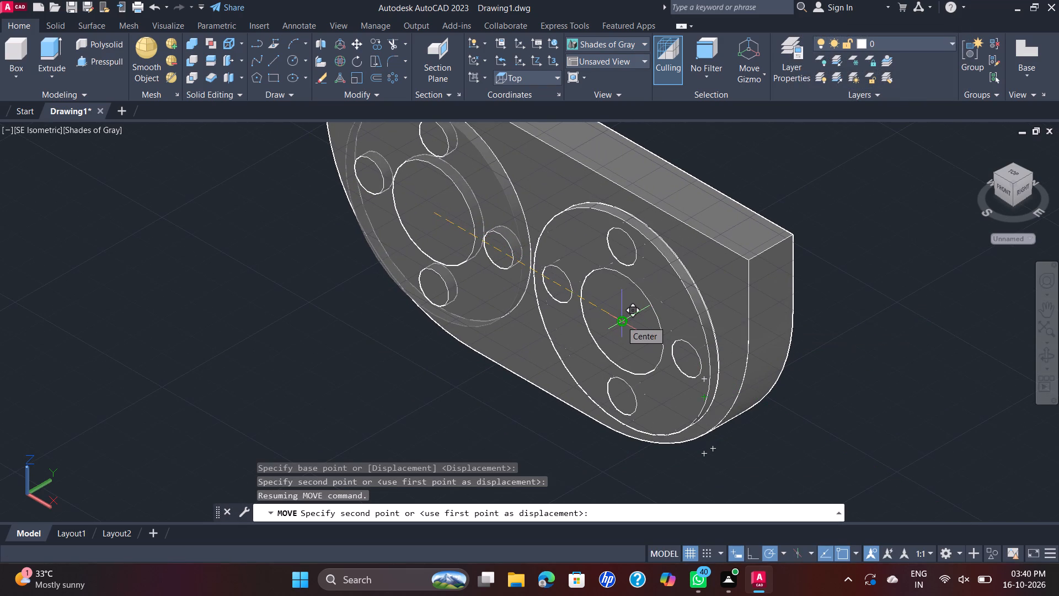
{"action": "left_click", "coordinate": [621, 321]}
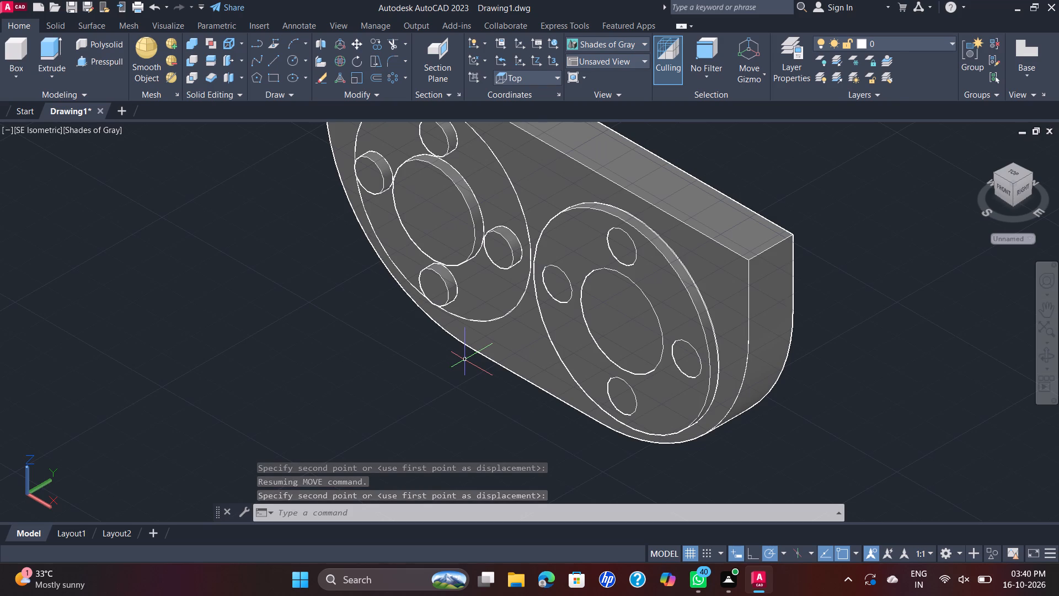
Examine in the top view how the moved disc sits against the plate's front face.
{"action": "scroll", "coordinate": [472, 338], "scroll_direction": "down", "scroll_amount": 2}
{"action": "scroll", "coordinate": [412, 190], "scroll_direction": "up", "scroll_amount": 1}
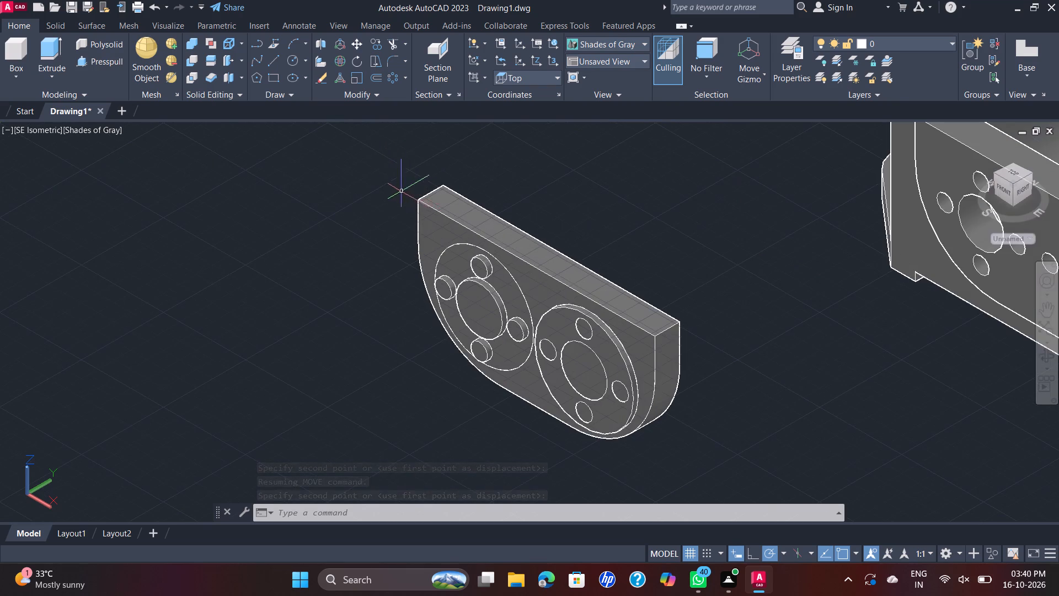
{"action": "left_click", "coordinate": [49, 132]}
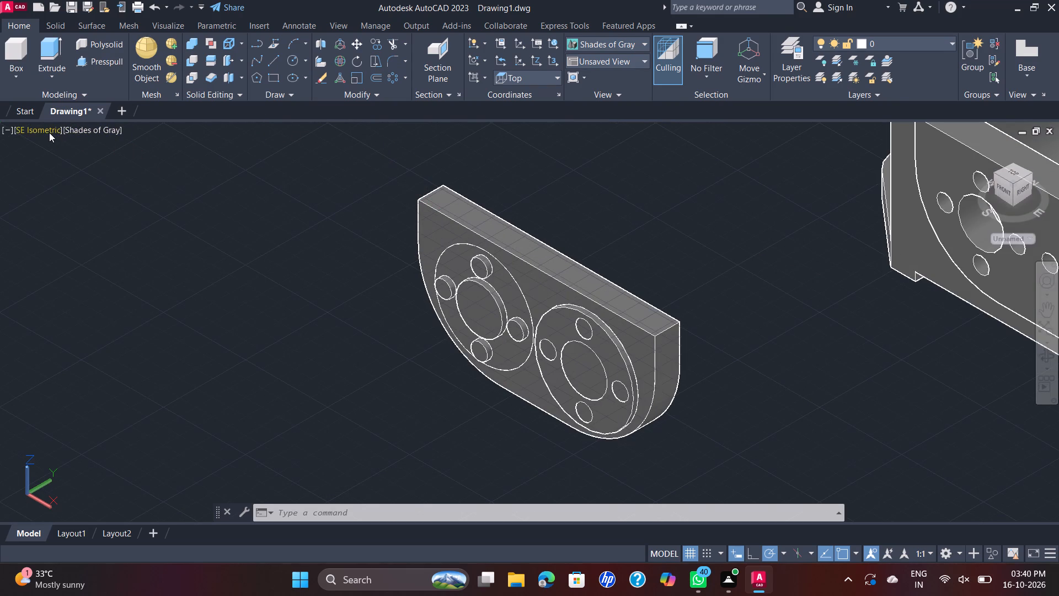
{"action": "left_click", "coordinate": [123, 169]}
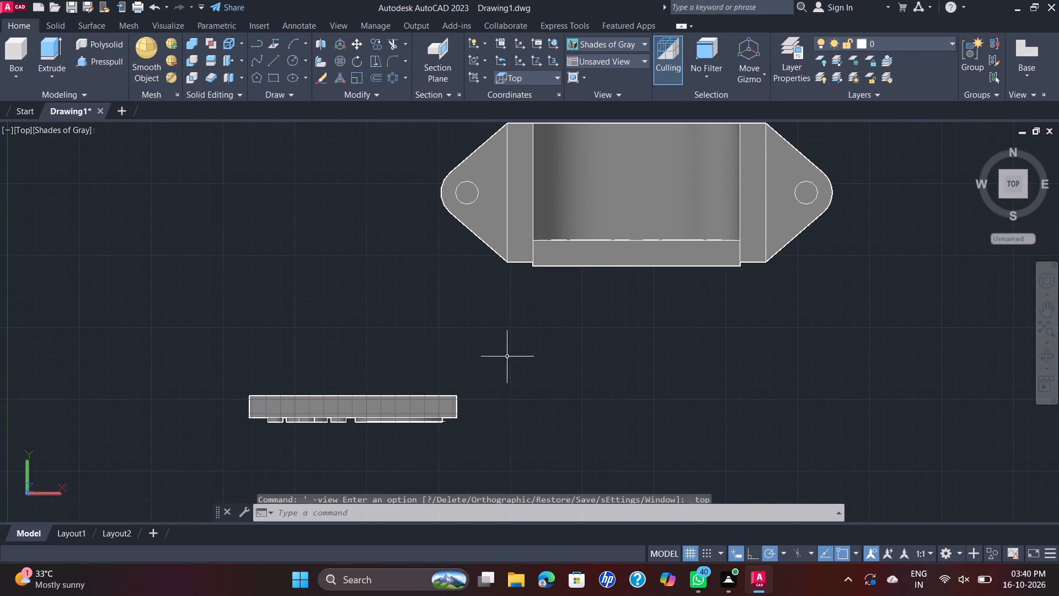
{"action": "scroll", "coordinate": [410, 417], "scroll_direction": "up", "scroll_amount": 2}
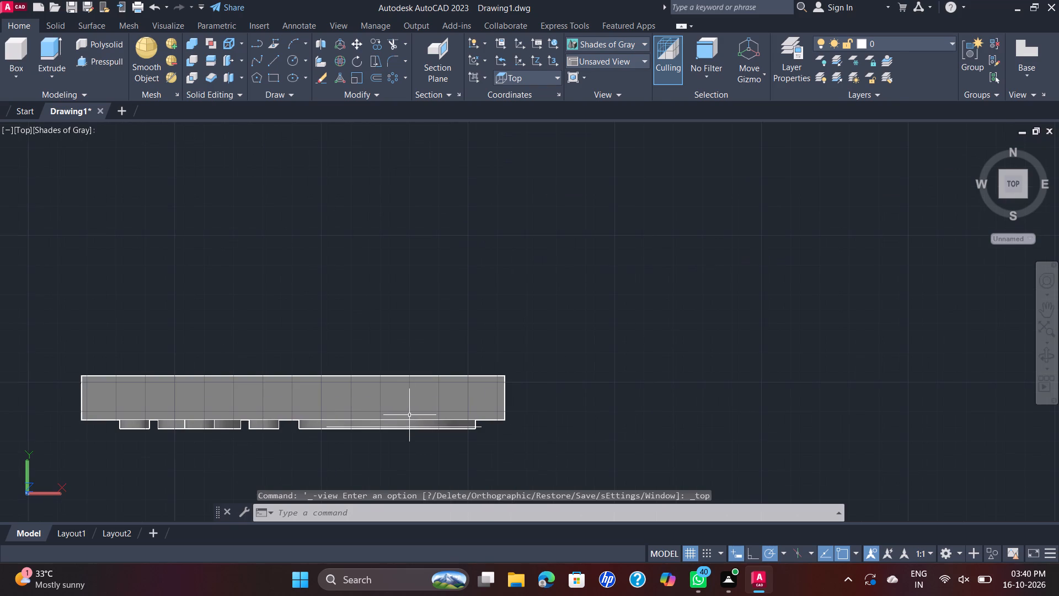
{"action": "scroll", "coordinate": [411, 415], "scroll_direction": "down", "scroll_amount": 1}
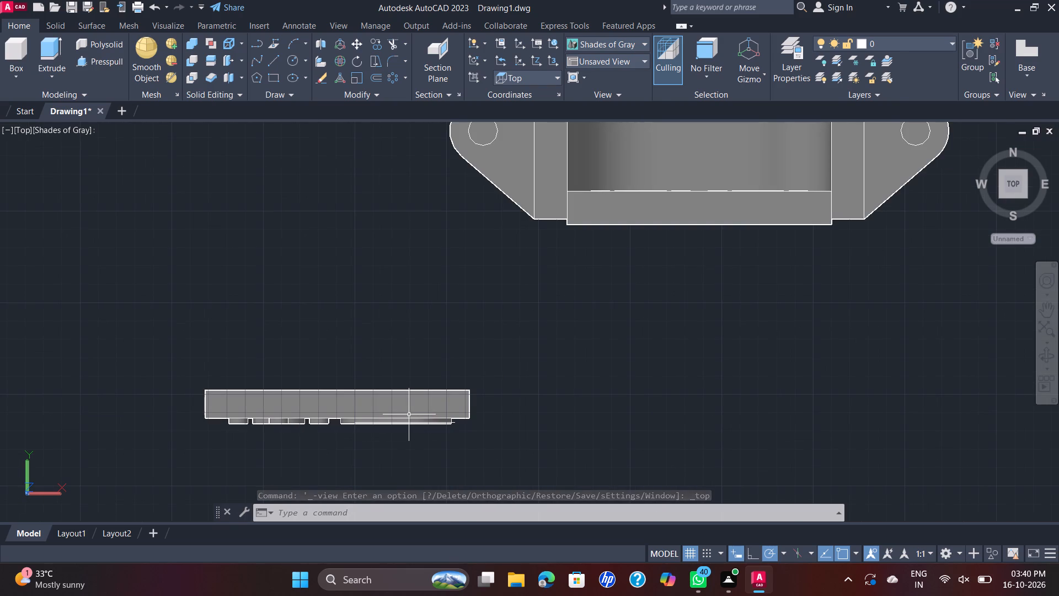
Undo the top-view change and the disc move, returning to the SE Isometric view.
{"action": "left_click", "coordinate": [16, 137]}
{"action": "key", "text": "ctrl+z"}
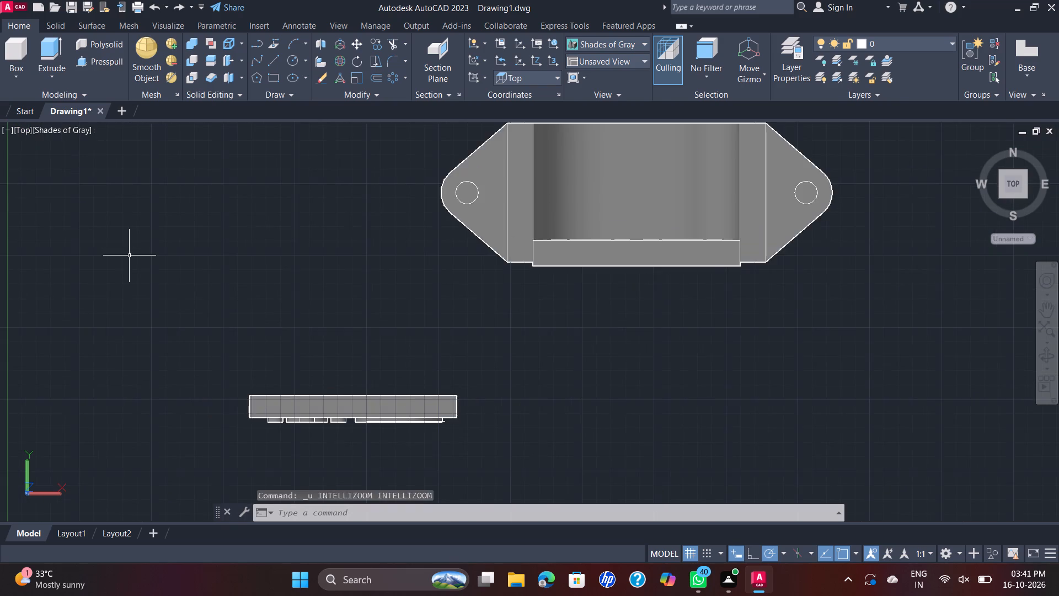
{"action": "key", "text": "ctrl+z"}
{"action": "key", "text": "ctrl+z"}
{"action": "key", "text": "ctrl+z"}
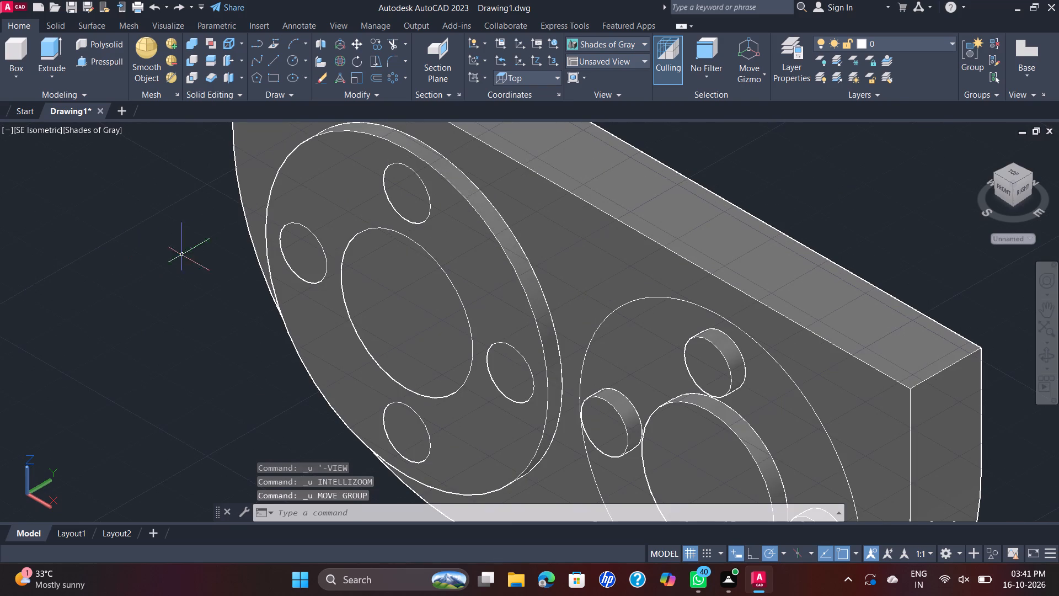
Delete the outline circle around the right projections on the plate's front face.
{"action": "scroll", "coordinate": [581, 301], "scroll_direction": "down", "scroll_amount": 1}
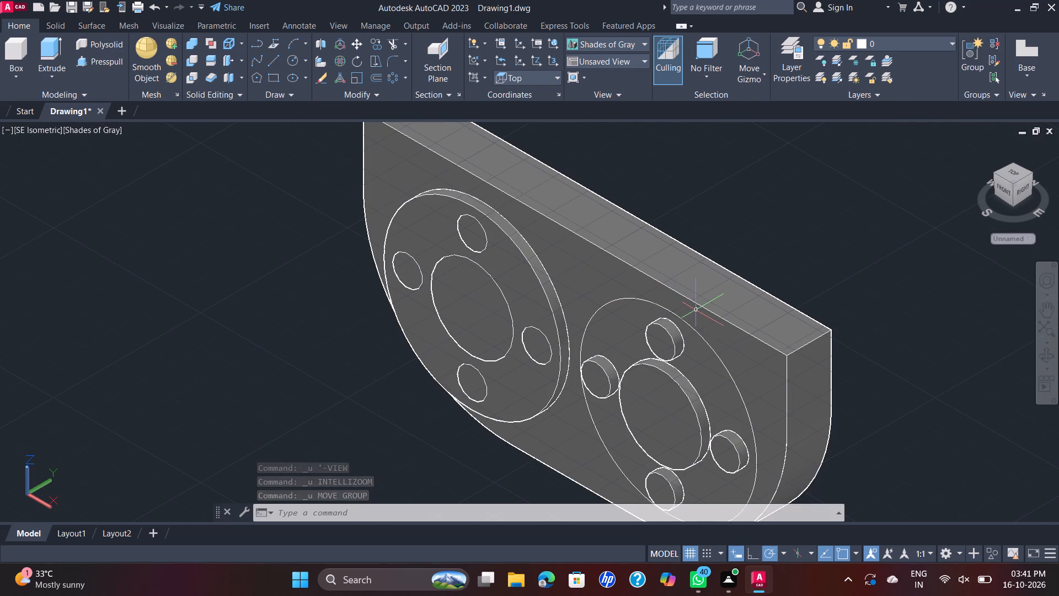
{"action": "scroll", "coordinate": [696, 352], "scroll_direction": "down", "scroll_amount": 1}
{"action": "middle_click_drag", "start_coordinate": [696, 352], "coordinate": [682, 349]}
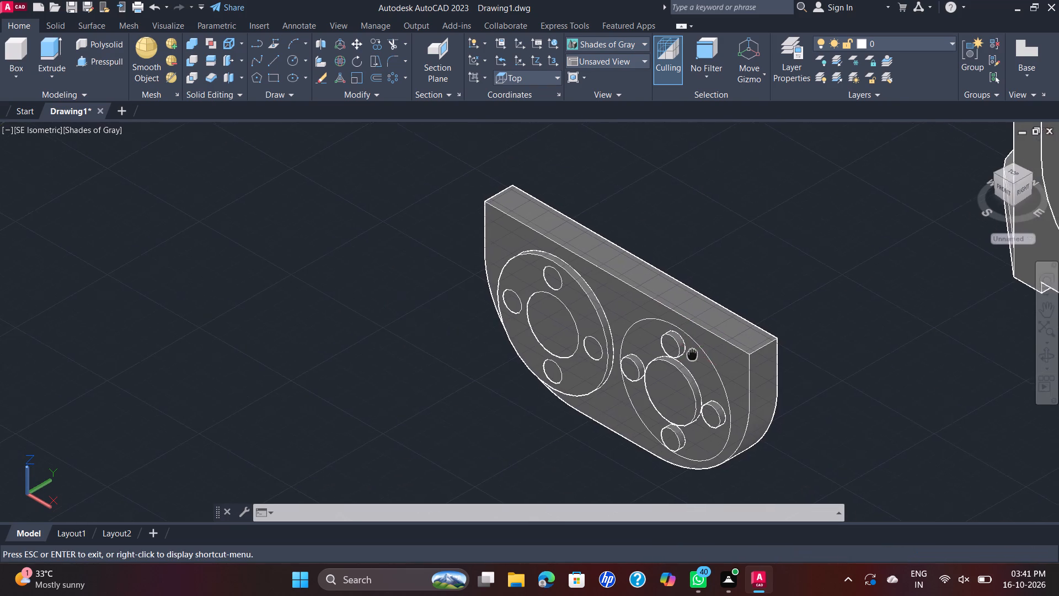
{"action": "middle_click_drag", "start_coordinate": [682, 349], "coordinate": [598, 319]}
{"action": "scroll", "coordinate": [609, 316], "scroll_direction": "up", "scroll_amount": 2}
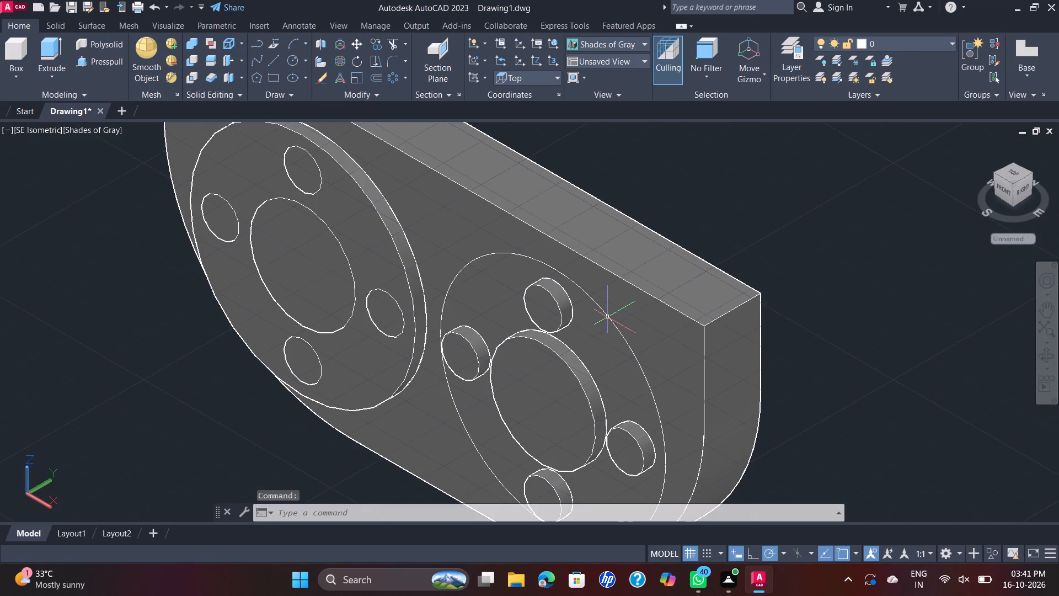
{"action": "left_click", "coordinate": [608, 317]}
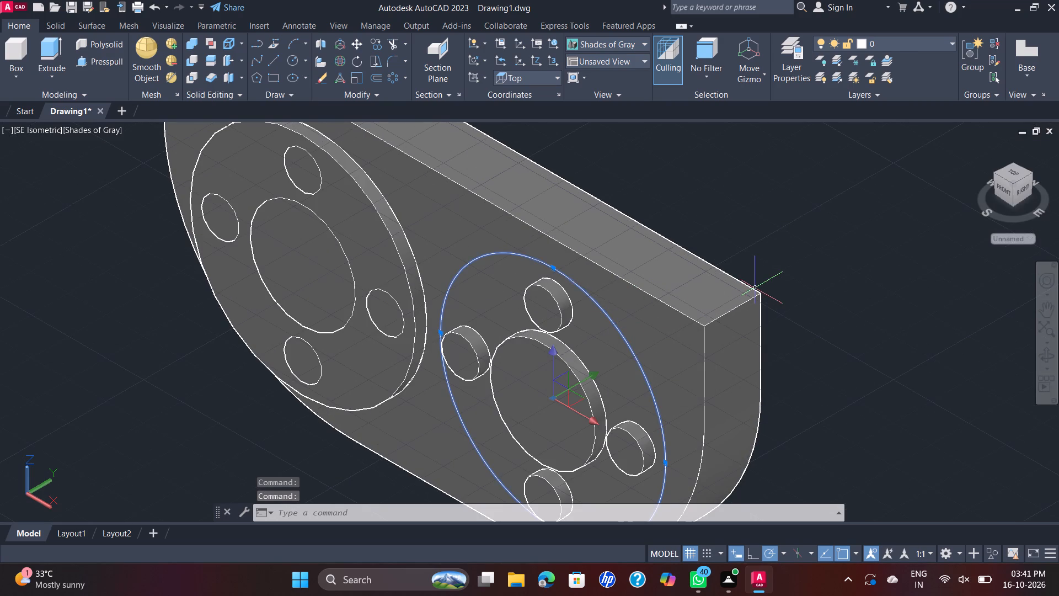
{"action": "key", "text": "Delete"}
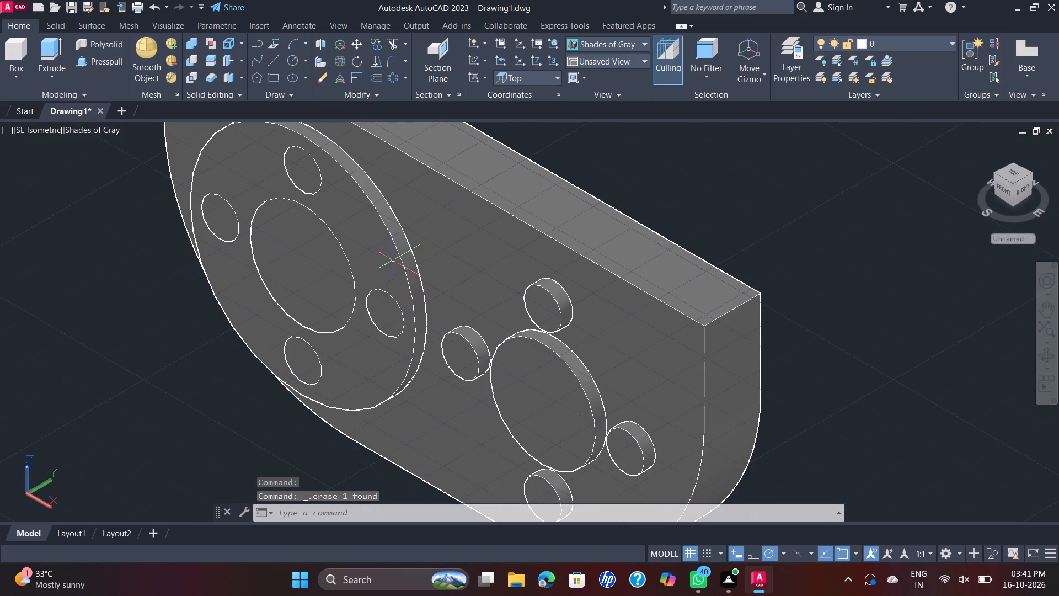
Copy the left disc onto the right projections, from the left large projection's centre to the right large projection's centre.
{"action": "left_click", "coordinate": [375, 41]}
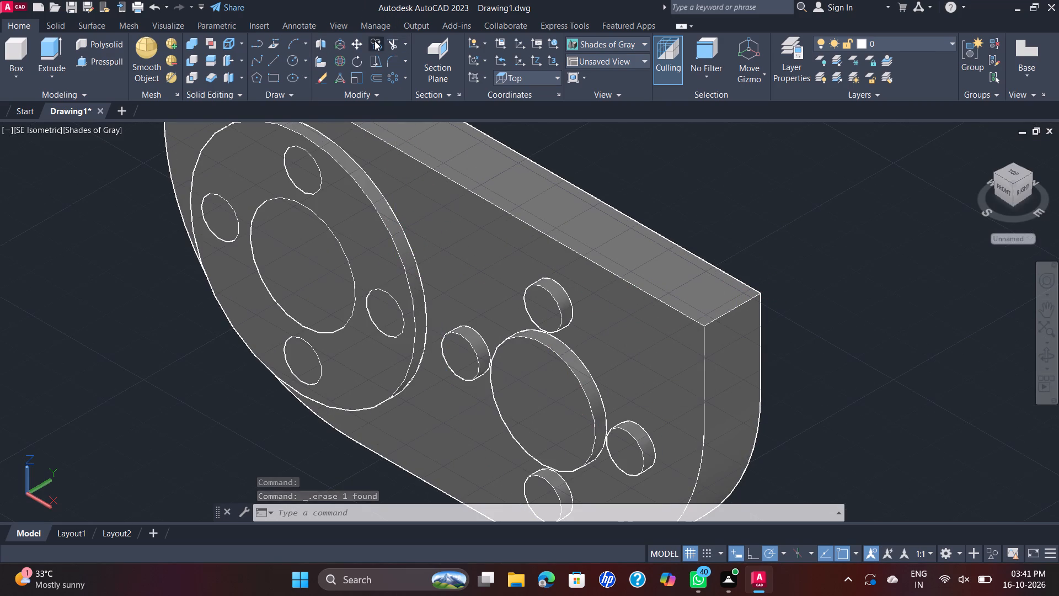
{"action": "left_click", "coordinate": [374, 213]}
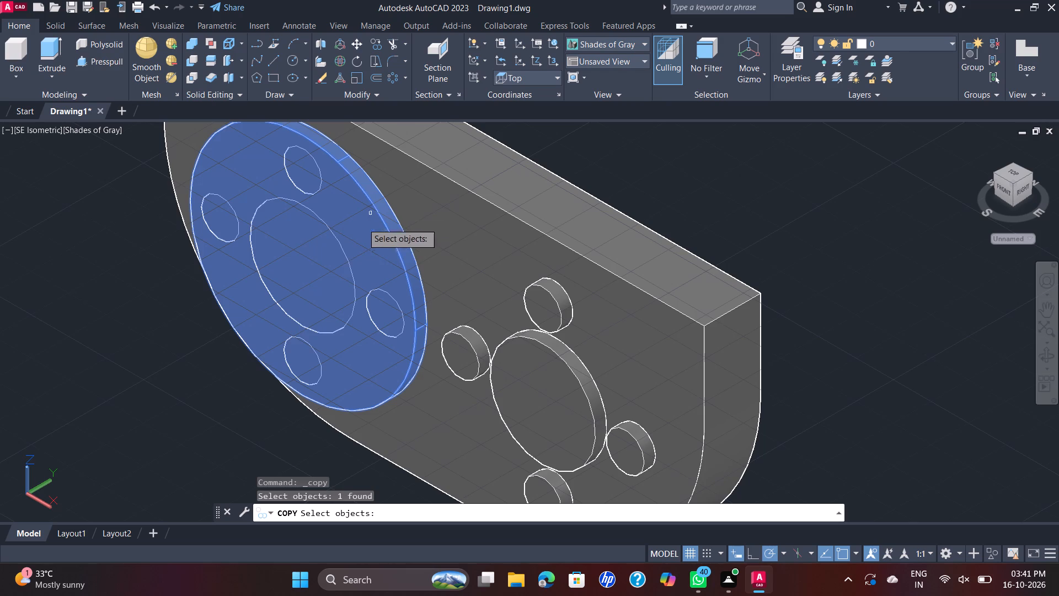
{"action": "right_click", "coordinate": [315, 257]}
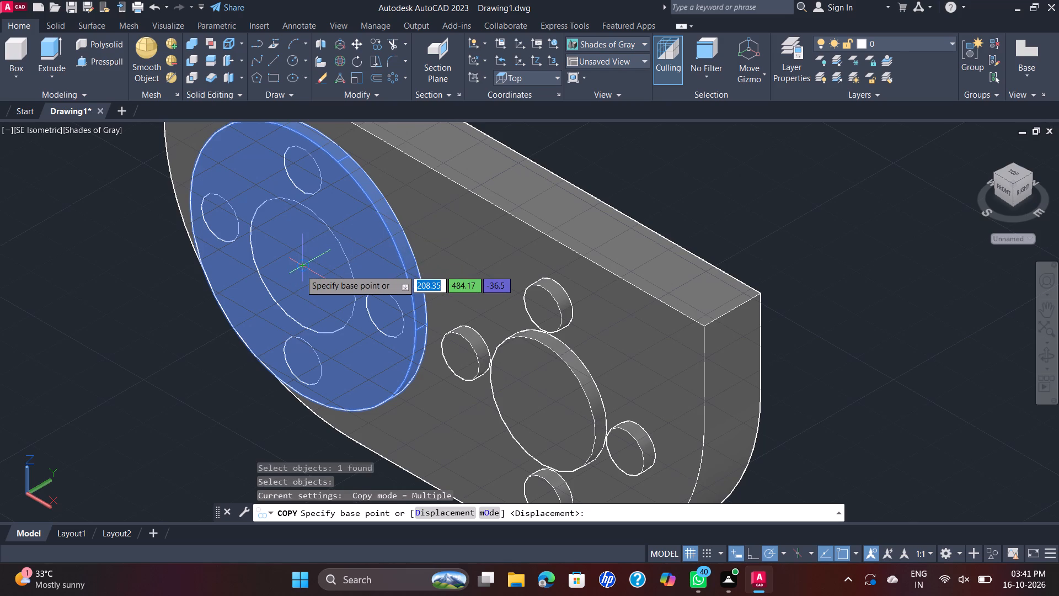
{"action": "left_click", "coordinate": [300, 270]}
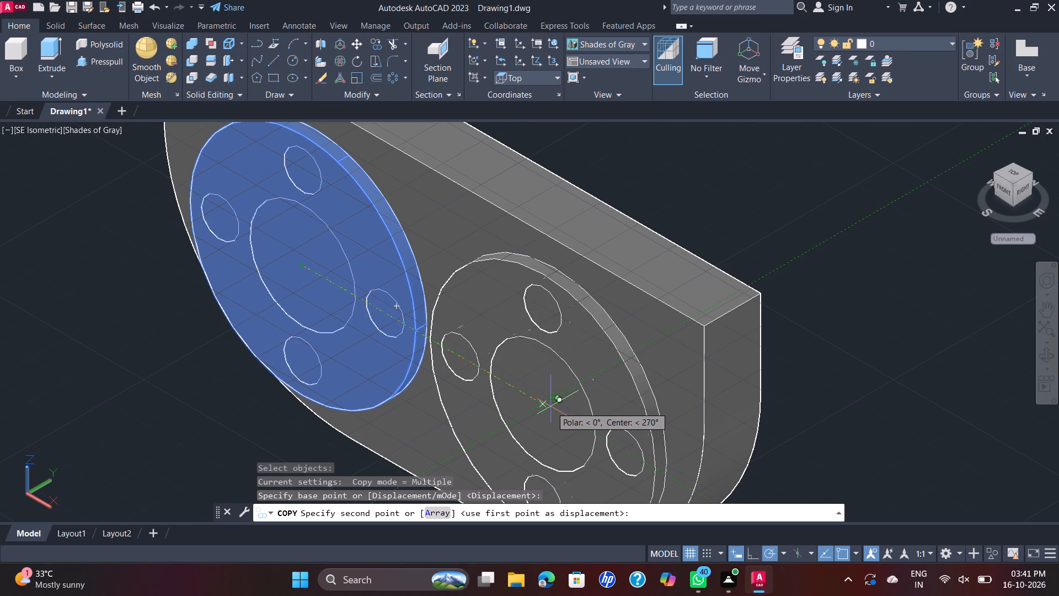
{"action": "left_click", "coordinate": [551, 407]}
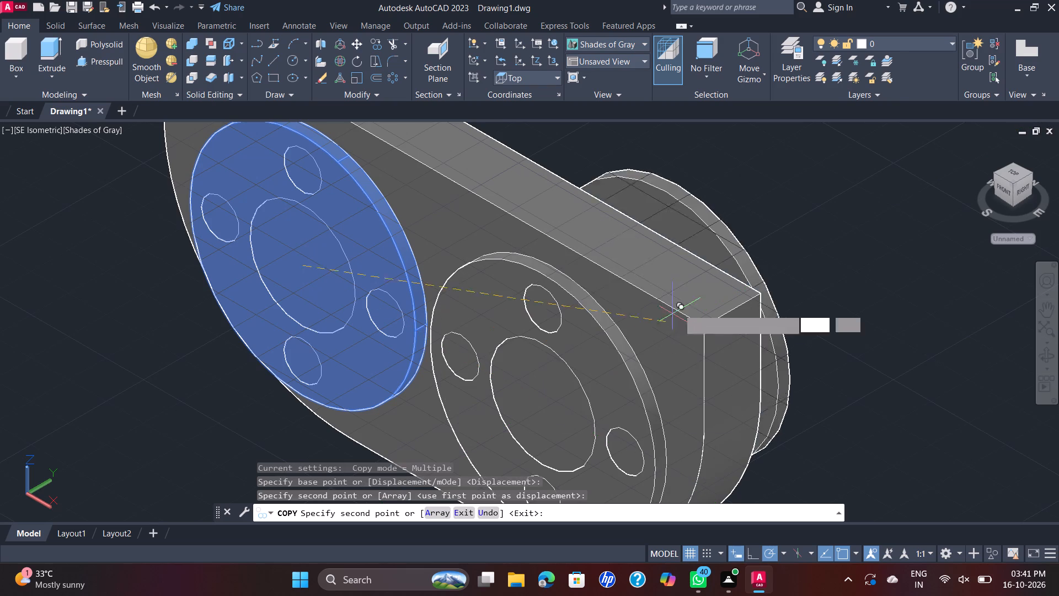
{"action": "key", "text": "grave"}
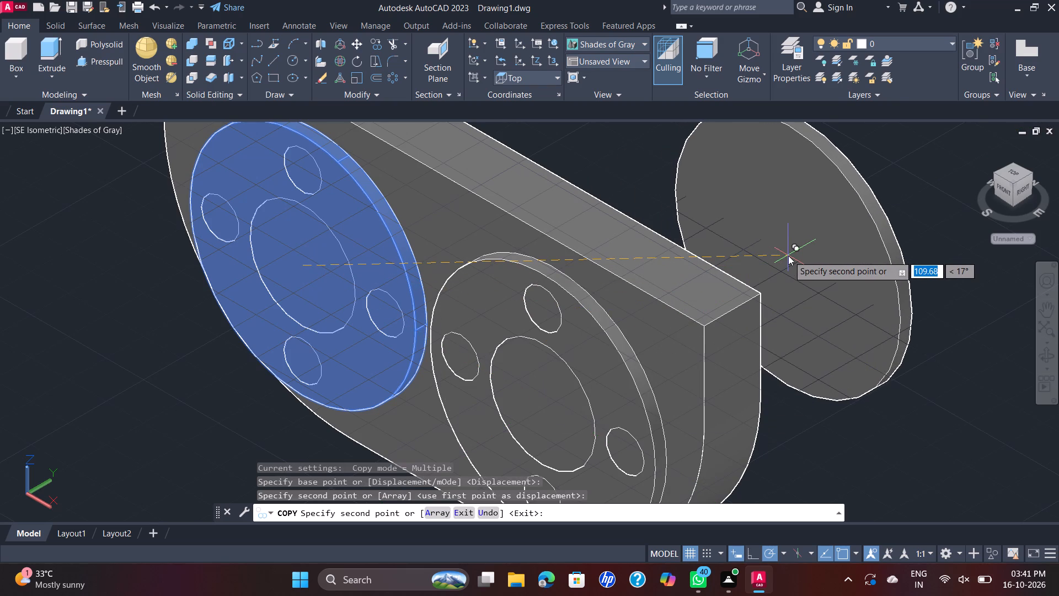
{"action": "key", "text": "Escape"}
{"action": "key", "text": "grave"}
{"action": "scroll", "coordinate": [787, 256], "scroll_direction": "down", "scroll_amount": 1}
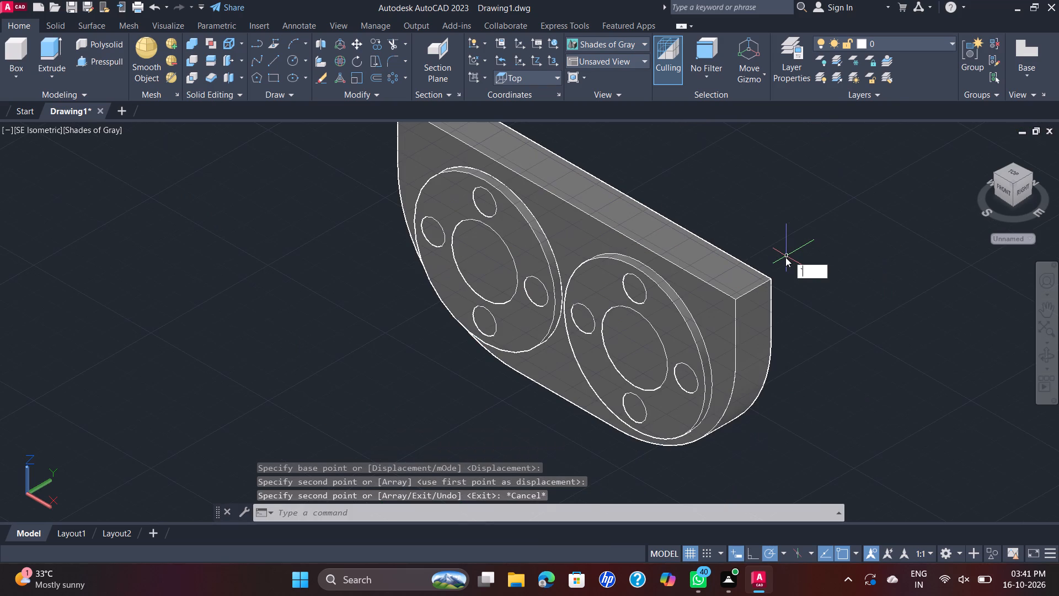
{"action": "key", "text": "Escape"}
Examine in the top view how both discs sit against the plate's front face.
{"action": "left_click", "coordinate": [33, 129]}
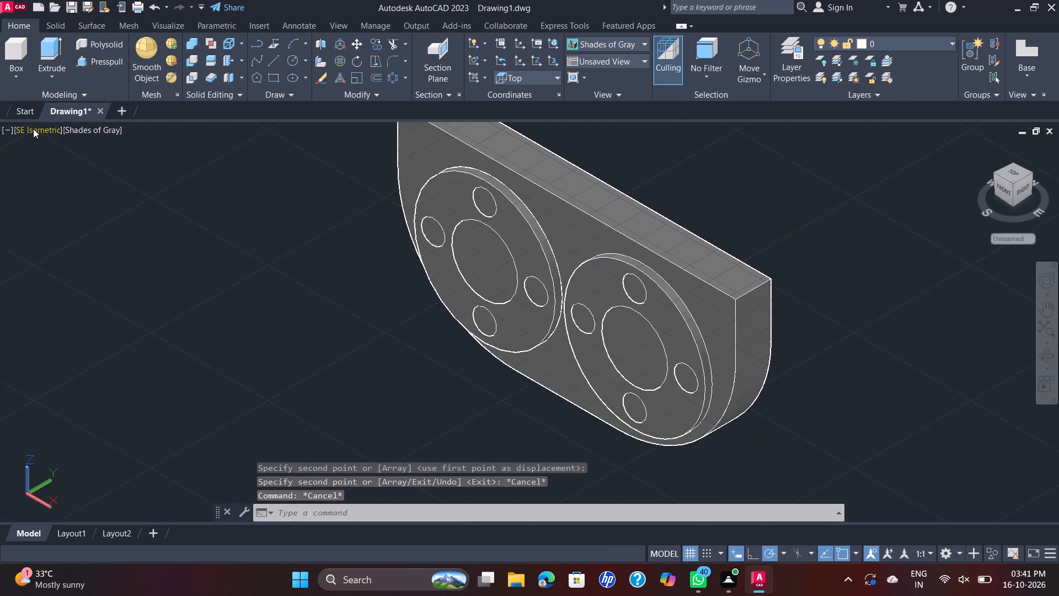
{"action": "left_click", "coordinate": [76, 171]}
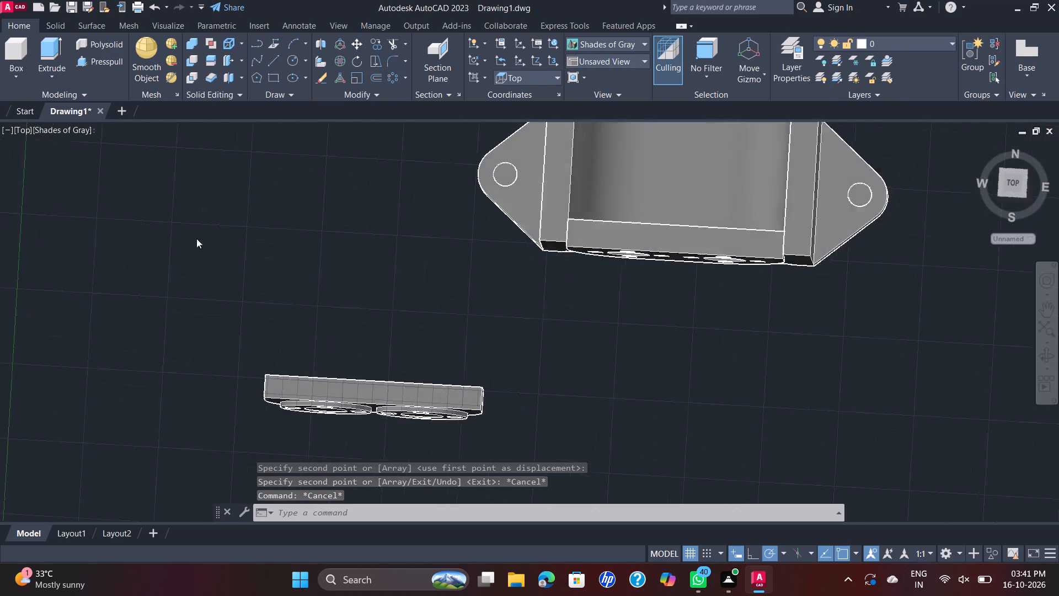
{"action": "middle_click_drag", "start_coordinate": [262, 355], "coordinate": [286, 299]}
{"action": "scroll", "coordinate": [287, 300], "scroll_direction": "up", "scroll_amount": 1}
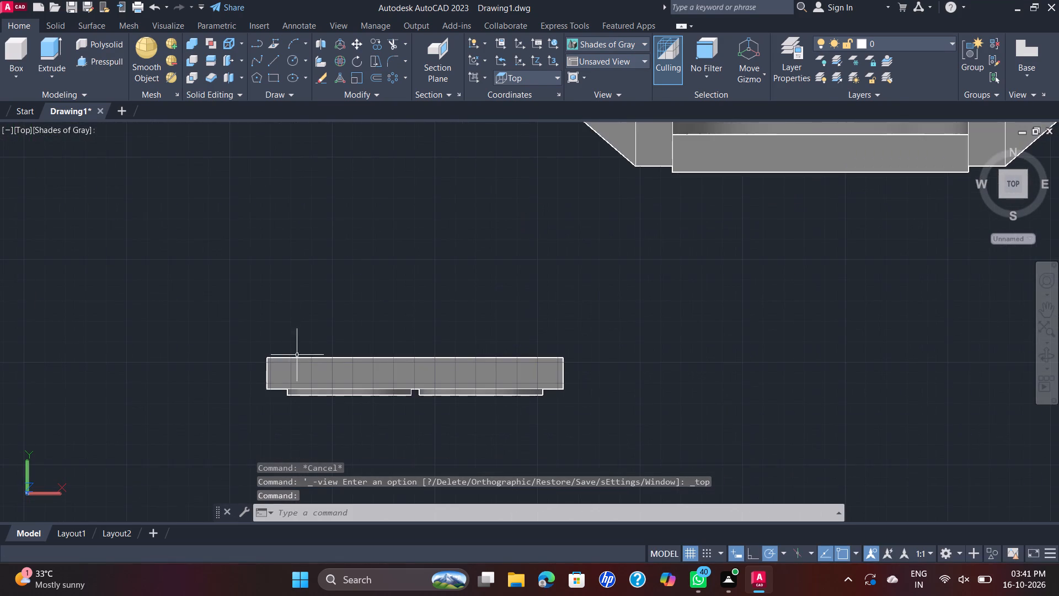
{"action": "scroll", "coordinate": [303, 389], "scroll_direction": "up", "scroll_amount": 3}
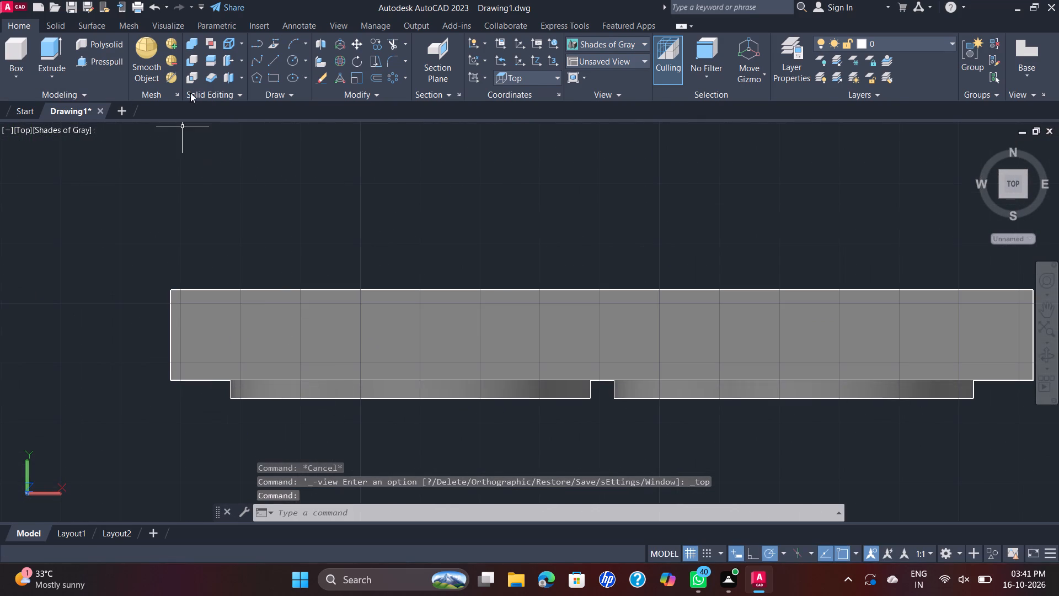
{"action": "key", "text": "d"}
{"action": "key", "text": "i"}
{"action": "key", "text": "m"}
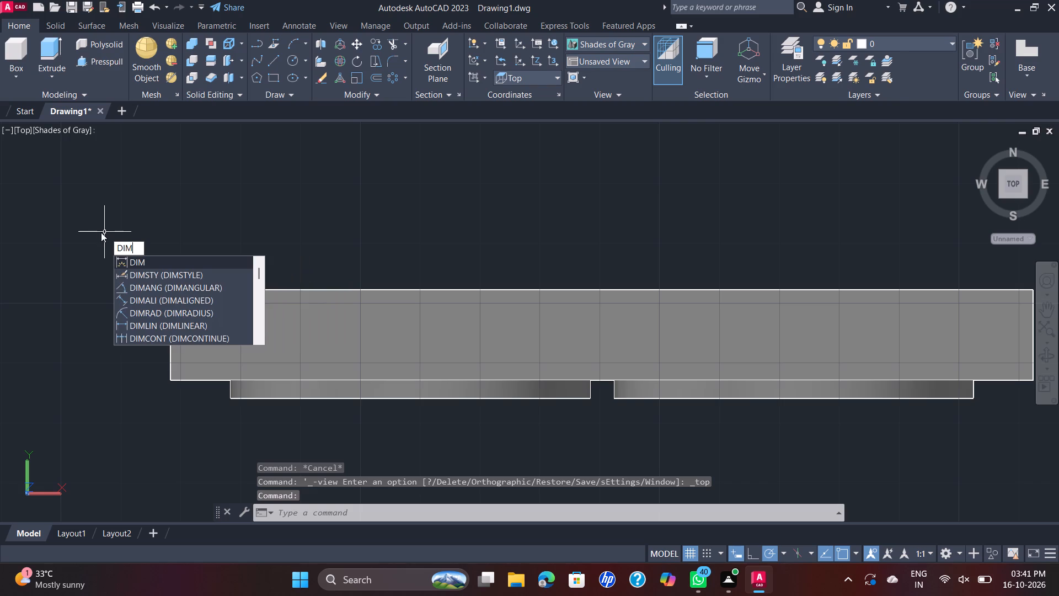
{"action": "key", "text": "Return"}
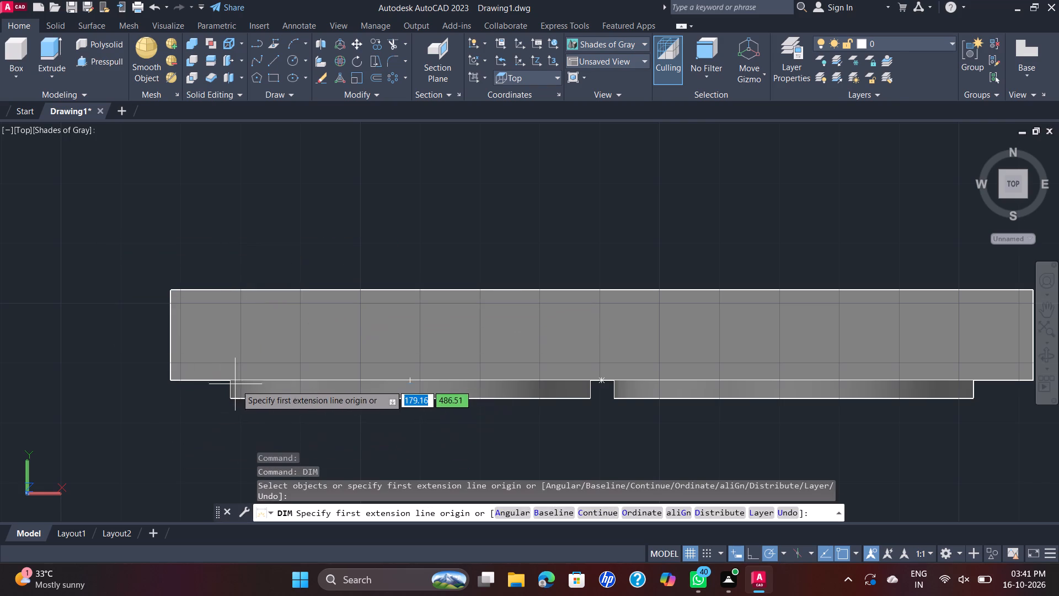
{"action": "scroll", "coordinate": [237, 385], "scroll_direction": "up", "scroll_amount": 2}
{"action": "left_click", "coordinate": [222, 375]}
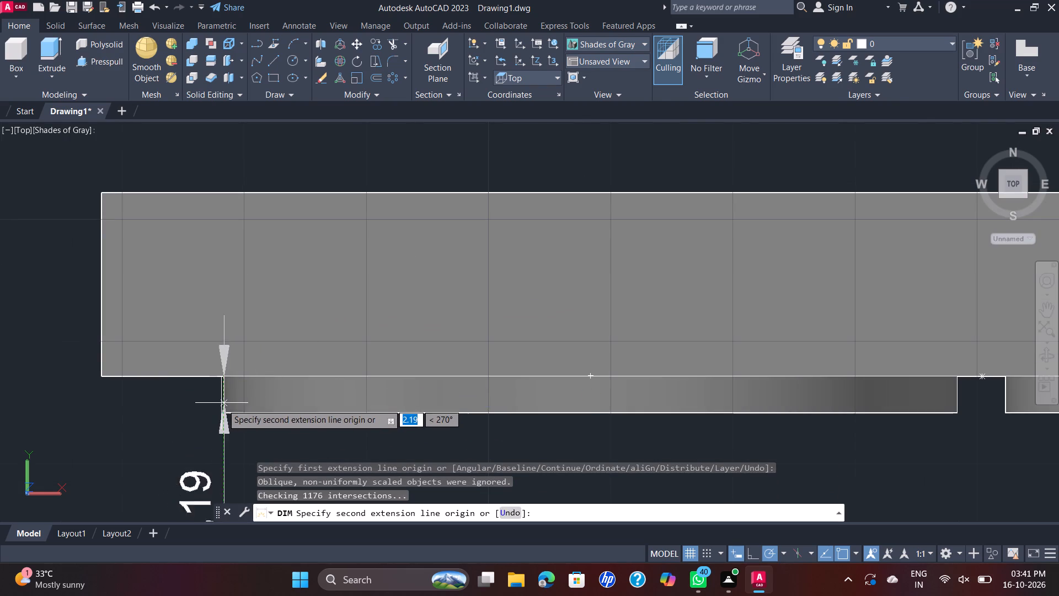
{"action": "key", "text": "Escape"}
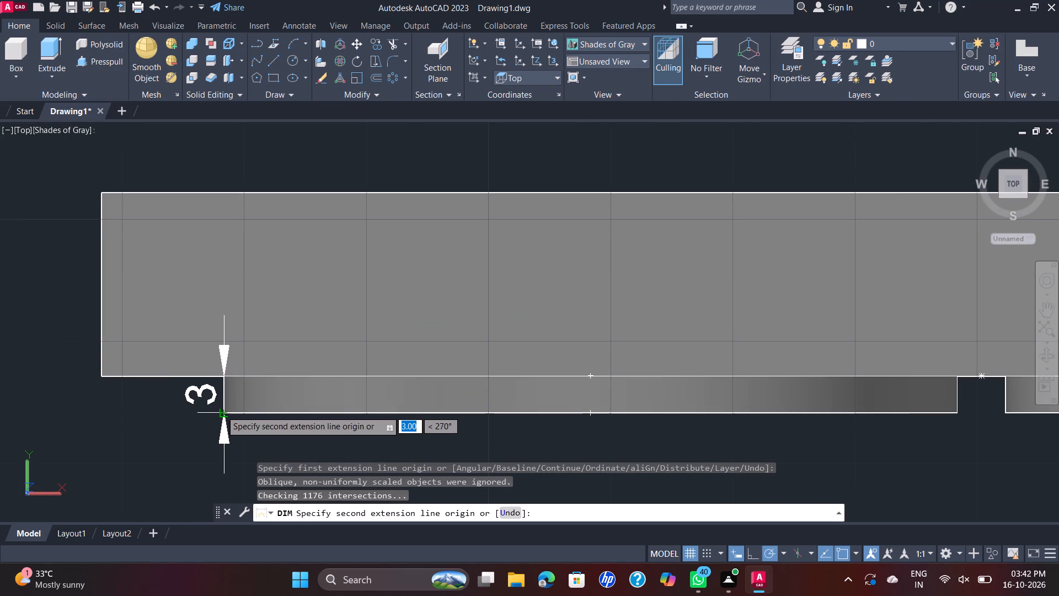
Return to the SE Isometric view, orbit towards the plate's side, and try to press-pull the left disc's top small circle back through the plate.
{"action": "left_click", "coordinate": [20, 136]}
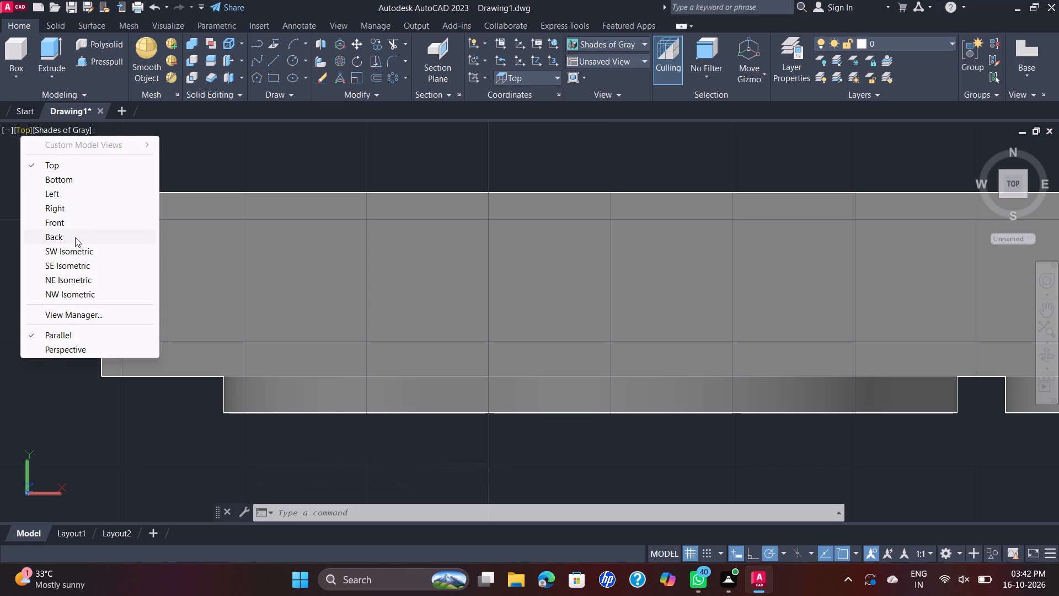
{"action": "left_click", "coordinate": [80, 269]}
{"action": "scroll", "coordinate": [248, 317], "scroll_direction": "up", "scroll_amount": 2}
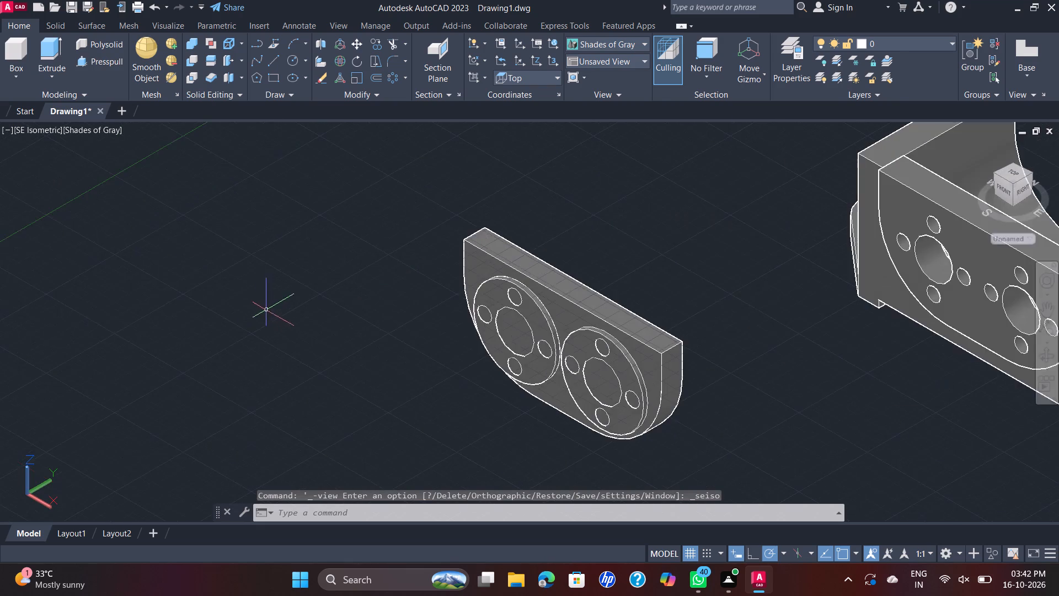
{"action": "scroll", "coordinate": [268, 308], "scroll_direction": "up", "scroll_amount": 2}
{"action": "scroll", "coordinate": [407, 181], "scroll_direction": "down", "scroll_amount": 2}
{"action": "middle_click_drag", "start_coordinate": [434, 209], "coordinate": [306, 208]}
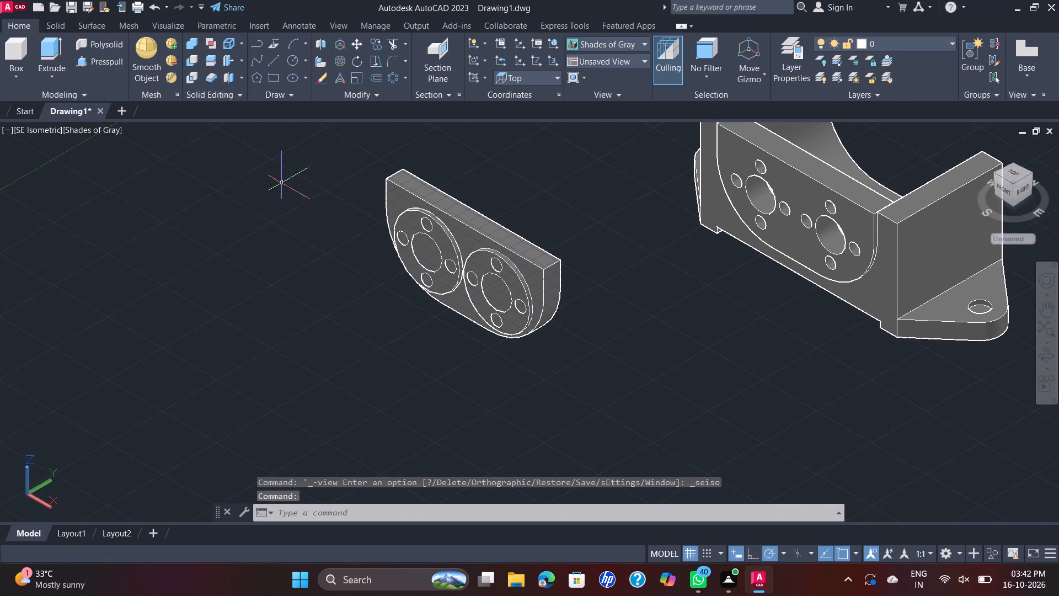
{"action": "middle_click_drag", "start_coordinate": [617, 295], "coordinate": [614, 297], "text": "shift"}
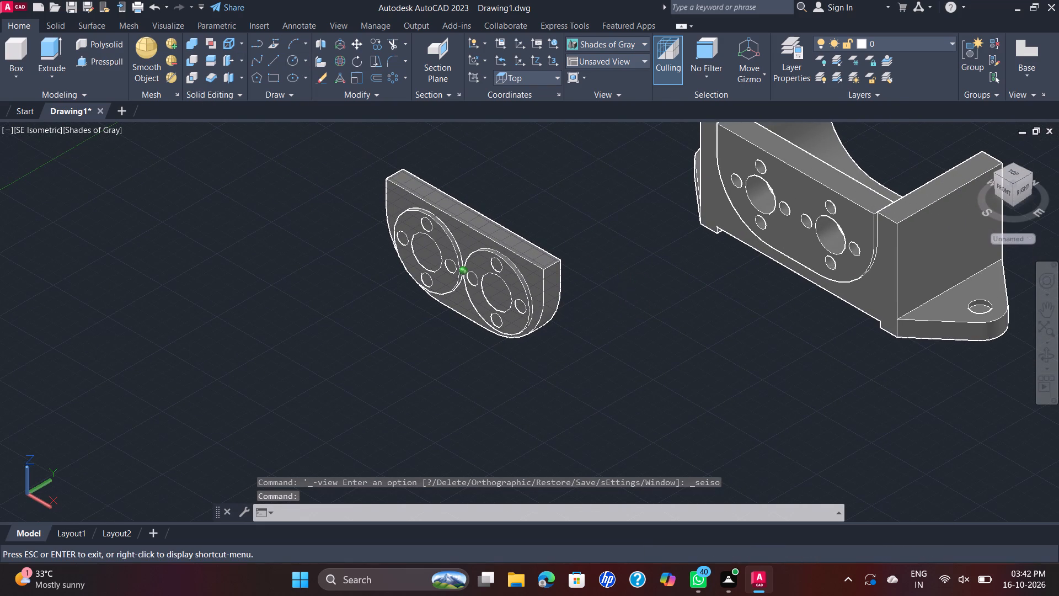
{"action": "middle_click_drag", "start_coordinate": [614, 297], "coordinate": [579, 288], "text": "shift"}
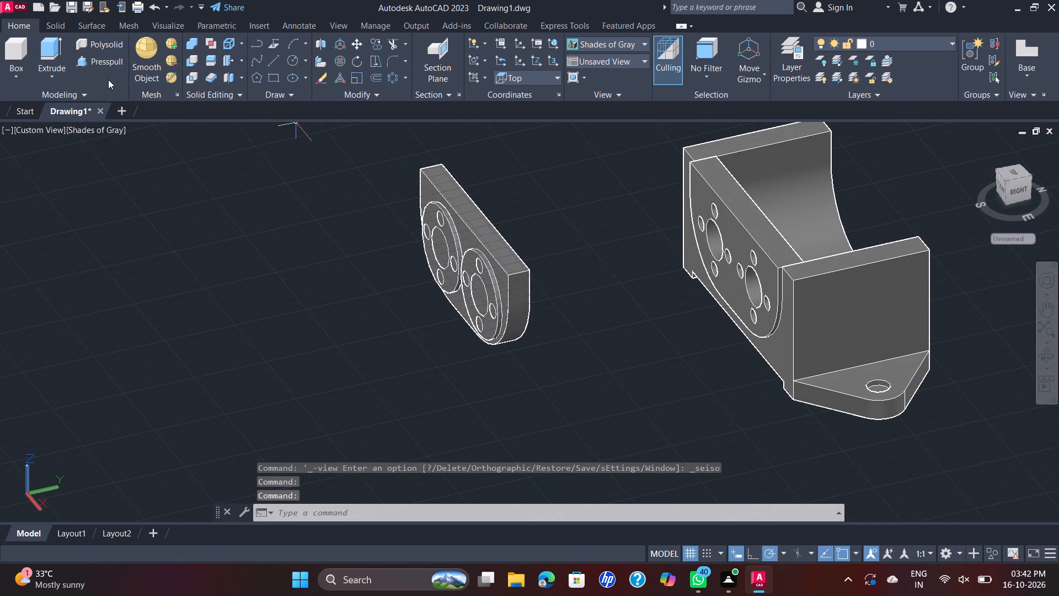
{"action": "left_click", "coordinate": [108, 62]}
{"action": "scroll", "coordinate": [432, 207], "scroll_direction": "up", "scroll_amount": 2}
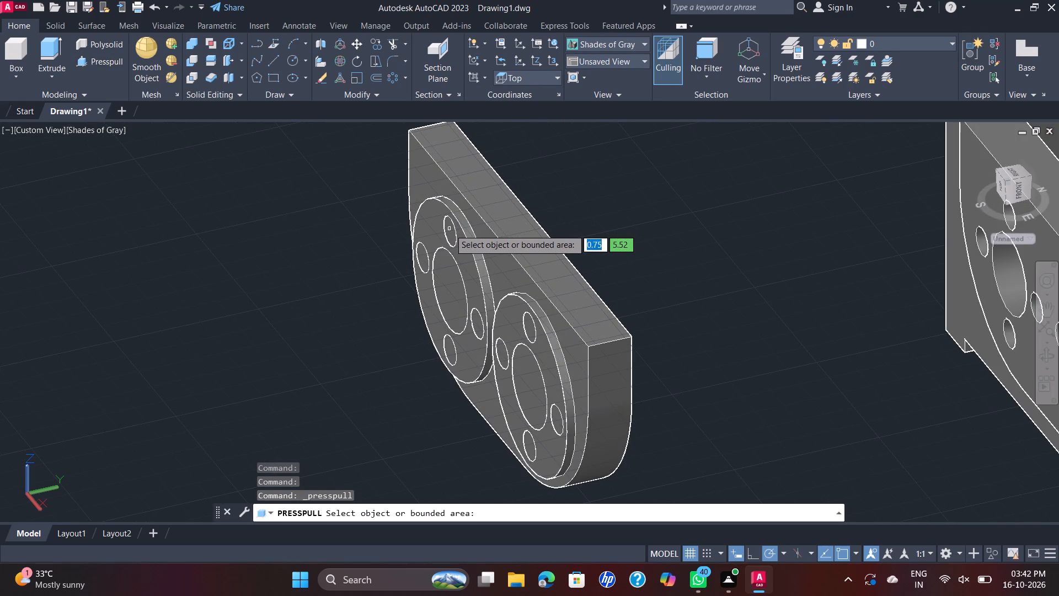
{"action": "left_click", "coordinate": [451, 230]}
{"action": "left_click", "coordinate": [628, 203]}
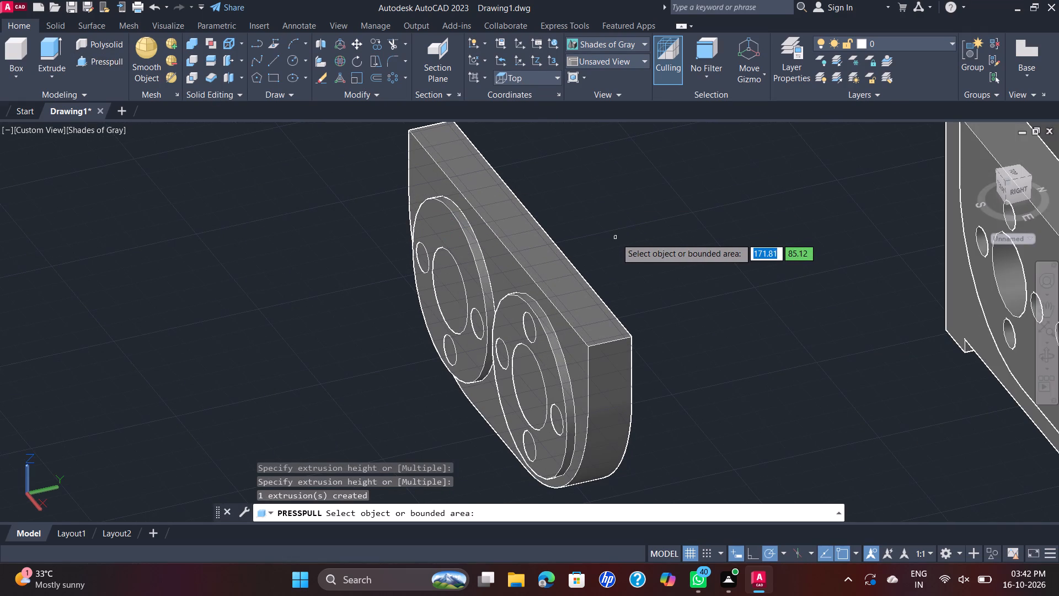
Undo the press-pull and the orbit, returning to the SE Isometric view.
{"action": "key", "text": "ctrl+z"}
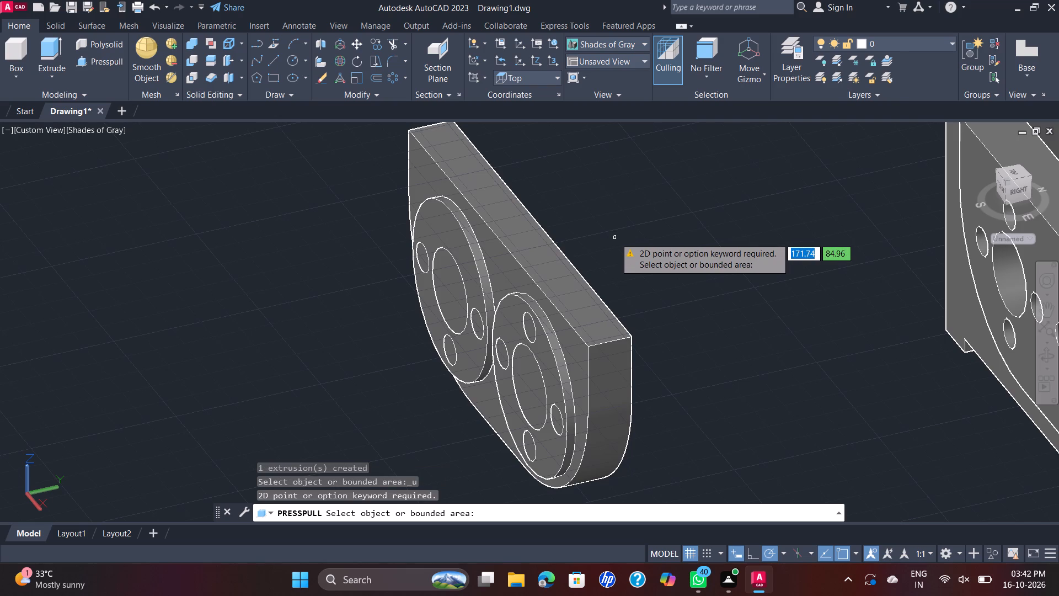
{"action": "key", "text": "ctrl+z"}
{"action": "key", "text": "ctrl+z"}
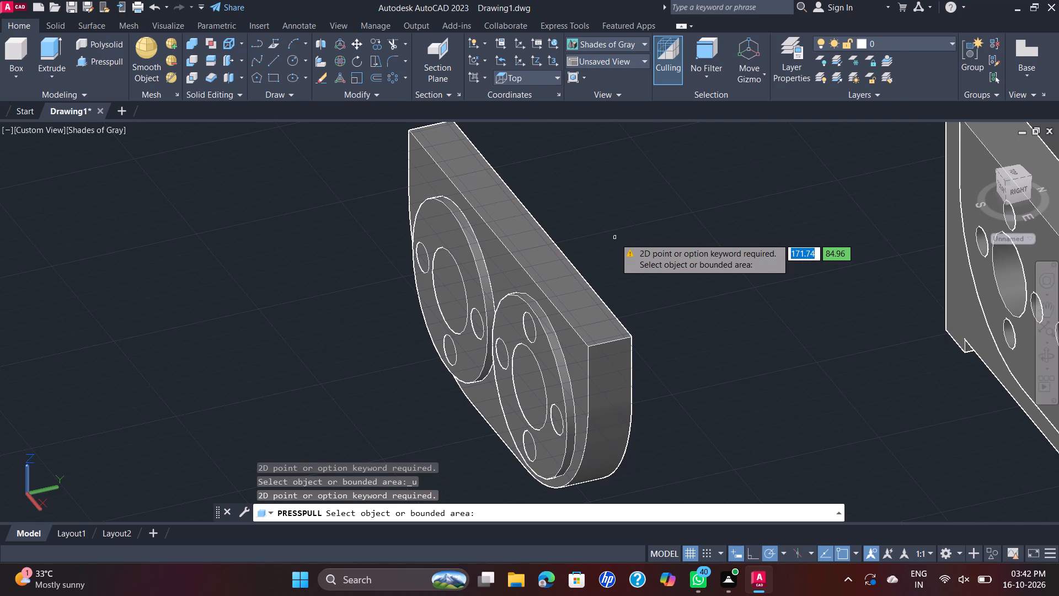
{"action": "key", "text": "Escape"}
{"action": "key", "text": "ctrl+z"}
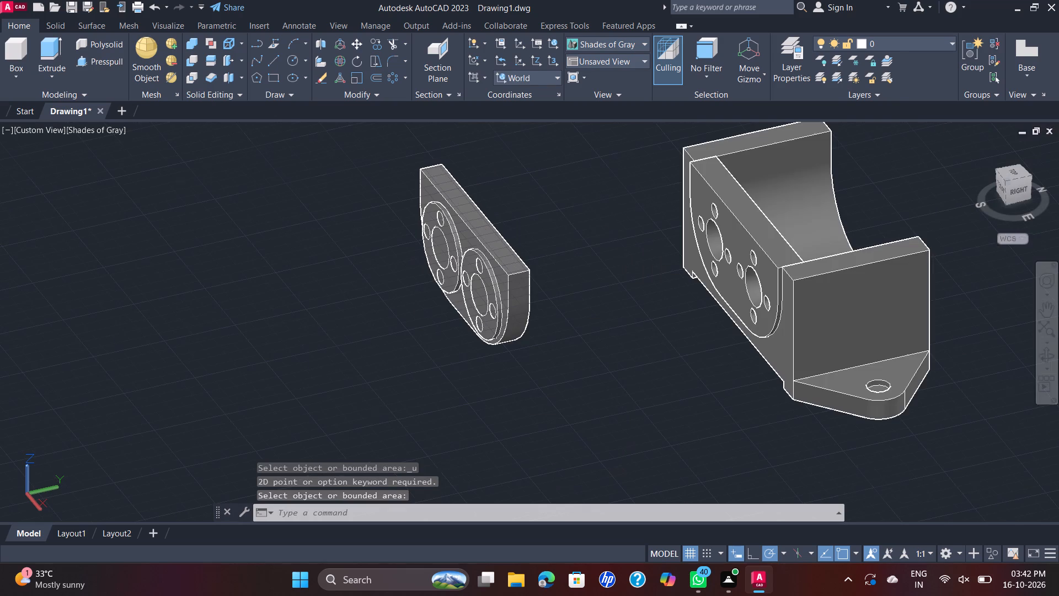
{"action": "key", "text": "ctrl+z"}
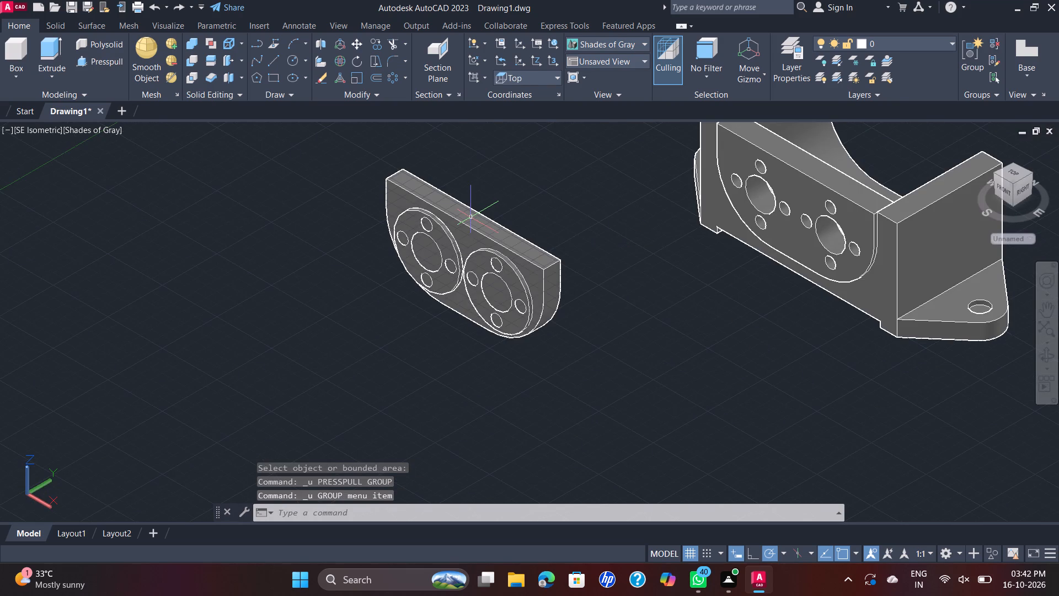
Press-pull the left disc's top and right small circles back through the plate.
{"action": "scroll", "coordinate": [443, 212], "scroll_direction": "up", "scroll_amount": 1}
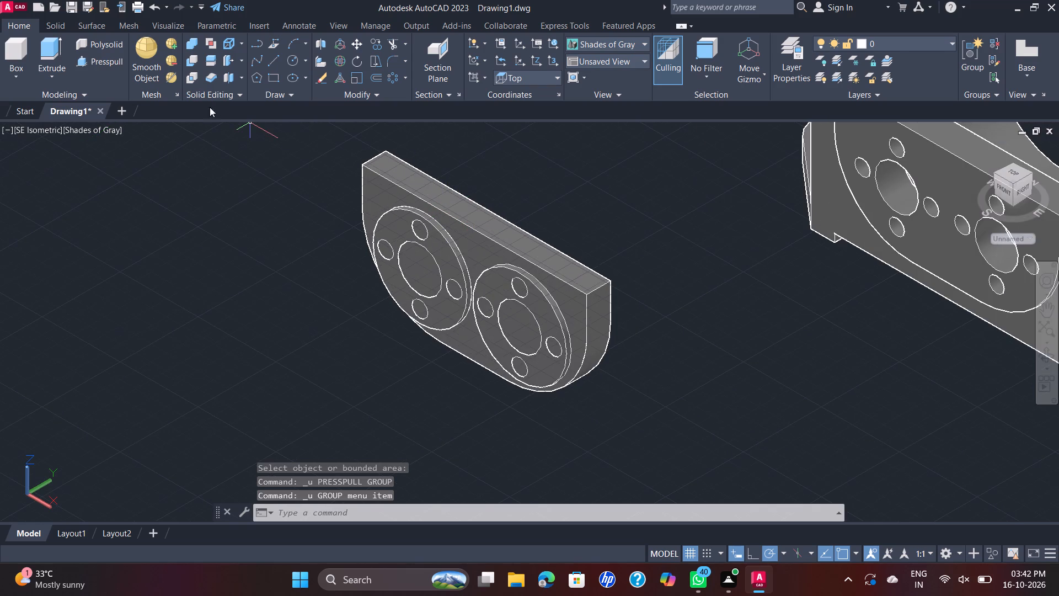
{"action": "left_click", "coordinate": [99, 65]}
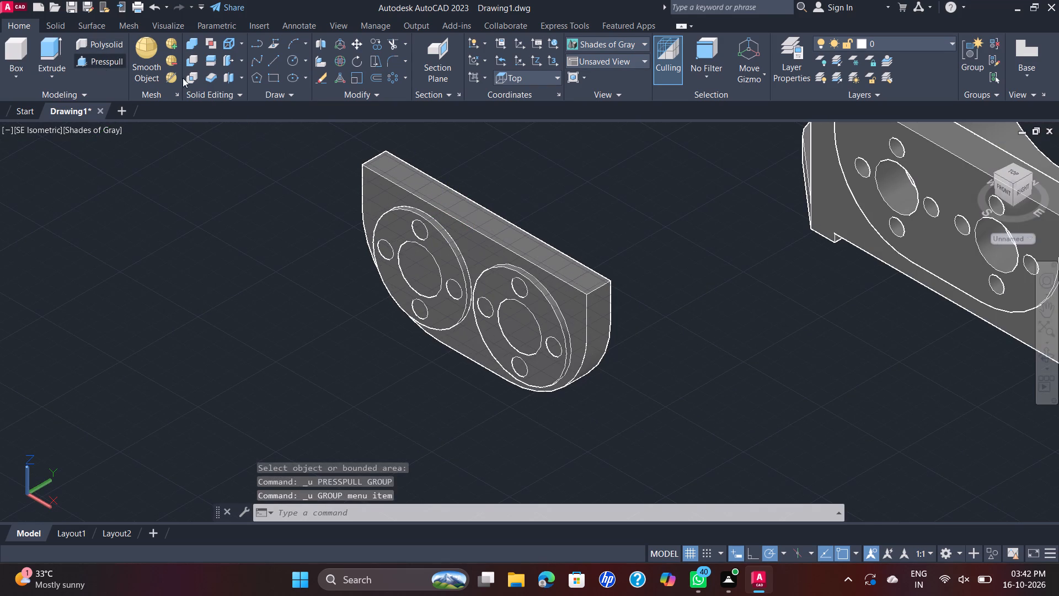
{"action": "left_click", "coordinate": [420, 232]}
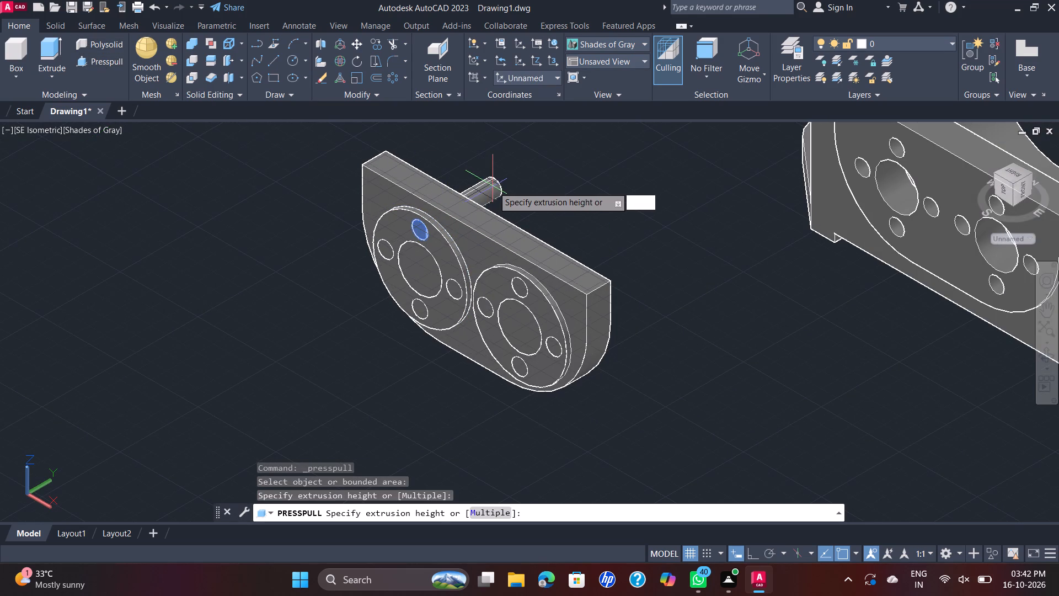
{"action": "left_click", "coordinate": [493, 187]}
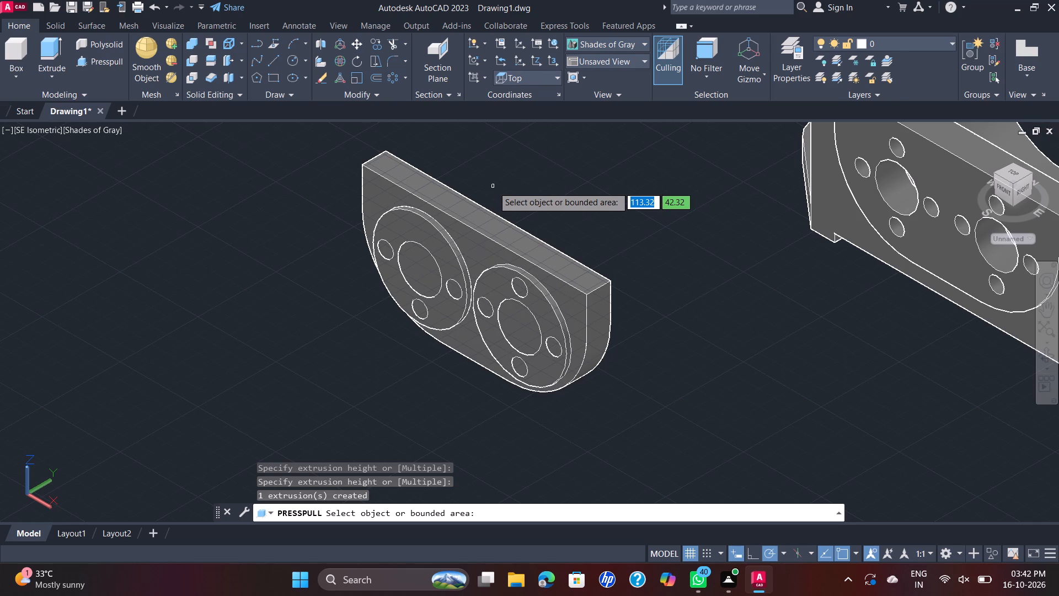
{"action": "key", "text": "ctrl+z"}
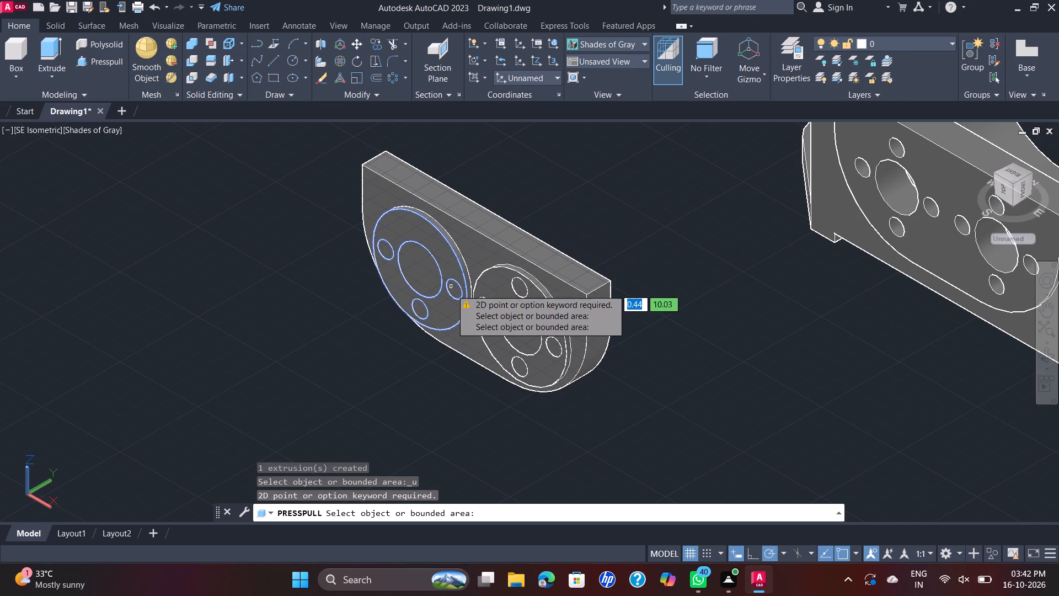
{"action": "left_click", "coordinate": [447, 288]}
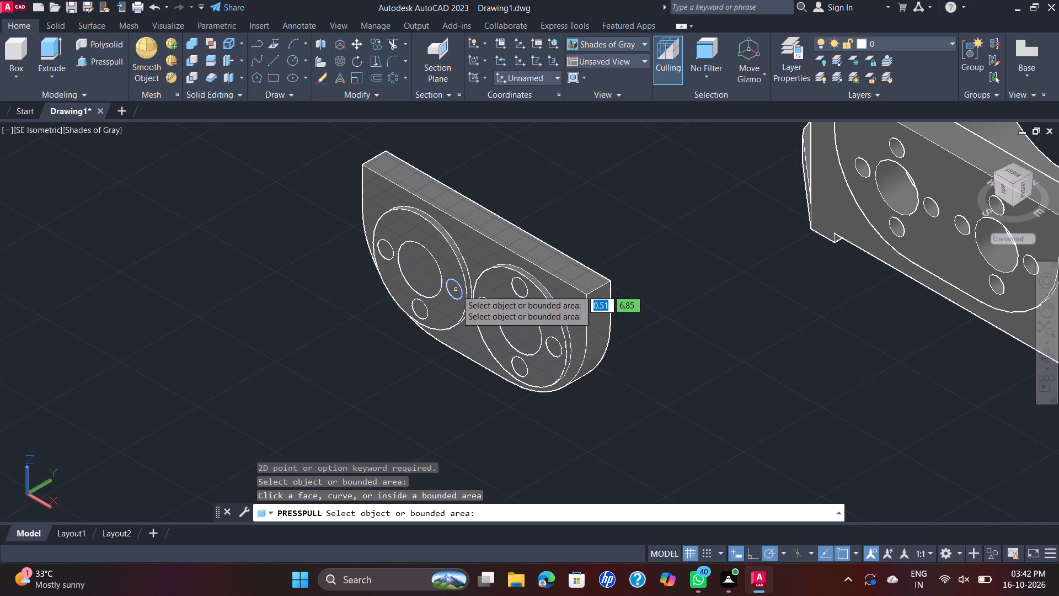
{"action": "left_click", "coordinate": [456, 290]}
{"action": "left_click", "coordinate": [547, 219]}
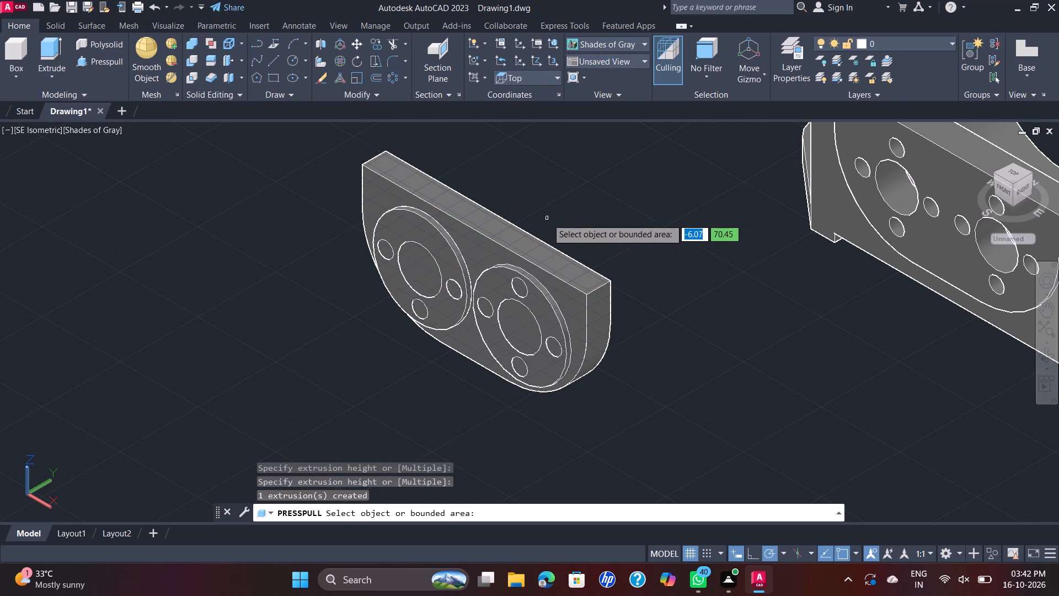
{"action": "middle_click_drag", "start_coordinate": [544, 206], "coordinate": [596, 177], "text": "ctrl"}
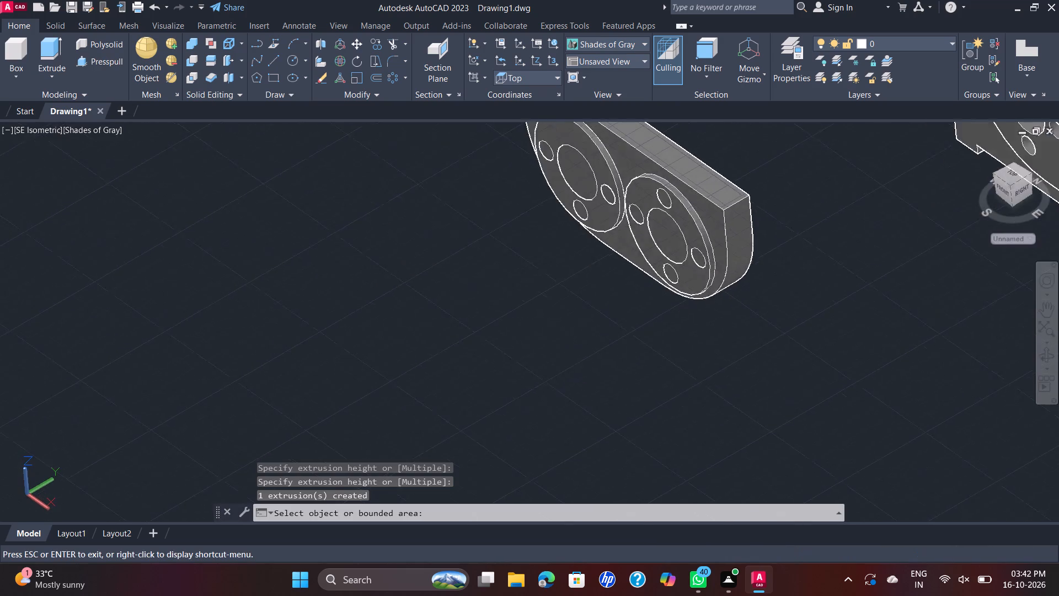
Press-pull the left disc's right small circle back towards the plate.
{"action": "middle_click_drag", "start_coordinate": [596, 177], "coordinate": [565, 268], "text": "ctrl"}
{"action": "middle_click_drag", "start_coordinate": [505, 305], "coordinate": [657, 321], "text": "shift"}
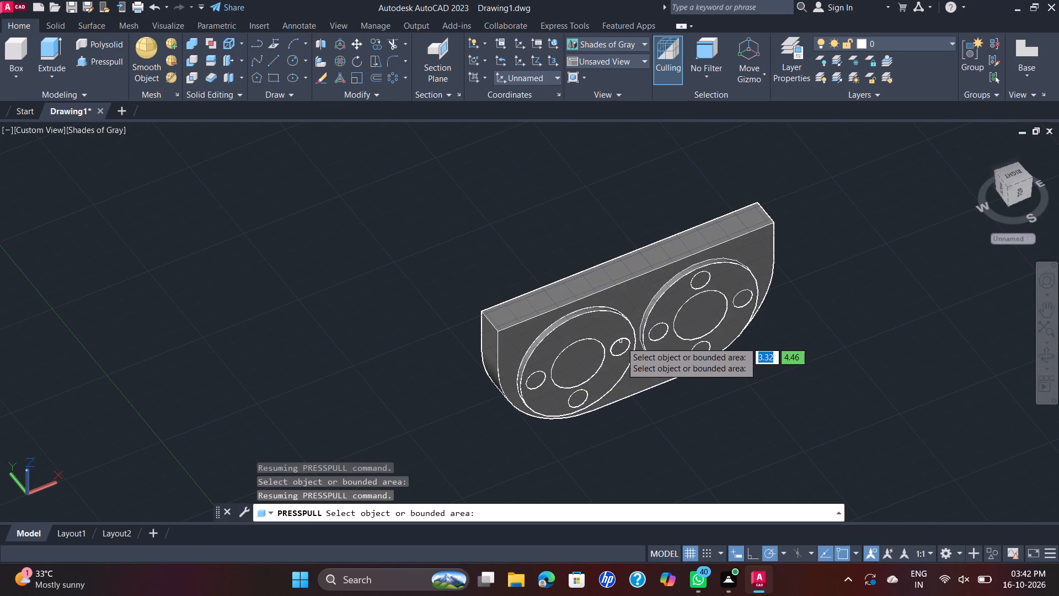
{"action": "left_click", "coordinate": [622, 349]}
{"action": "left_click", "coordinate": [535, 242]}
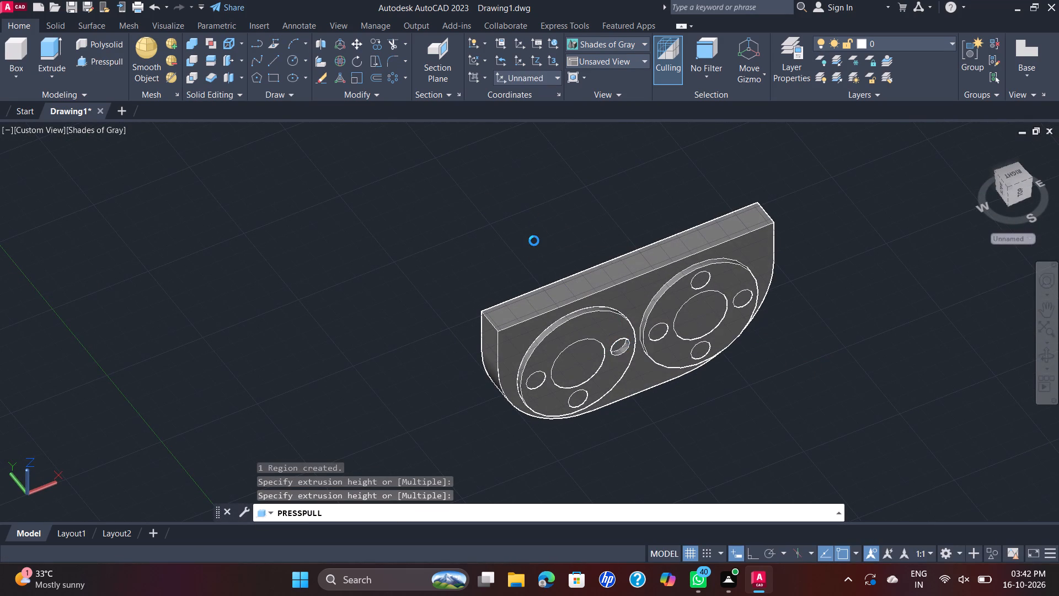
From behind the plate, press-pull the area inside the upper of the two small holes.
{"action": "scroll", "coordinate": [627, 372], "scroll_direction": "down", "scroll_amount": 1, "text": "shift"}
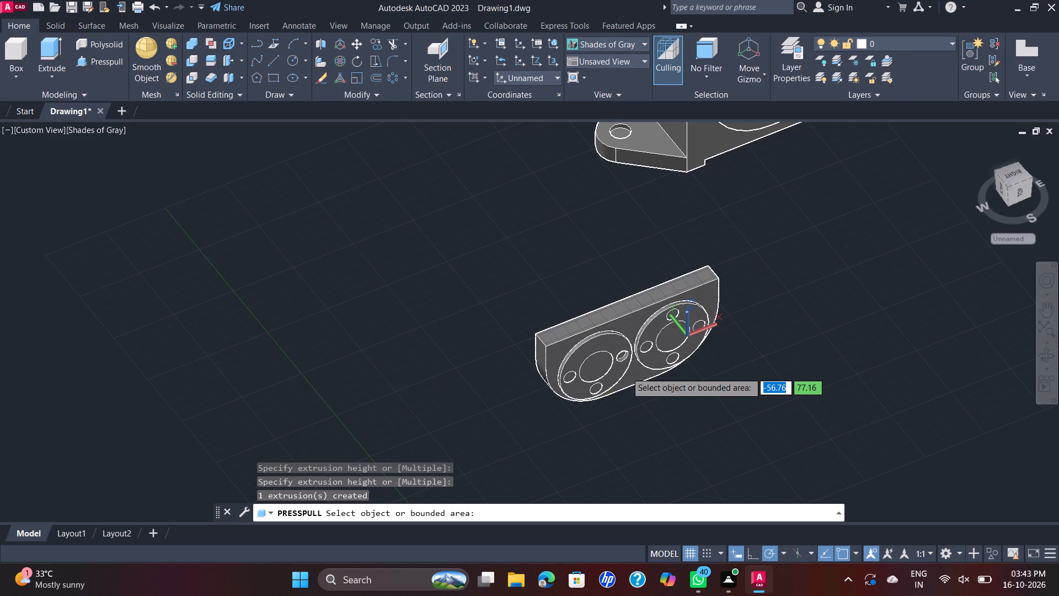
{"action": "middle_click_drag", "start_coordinate": [635, 344], "coordinate": [580, 327]}
{"action": "scroll", "coordinate": [721, 271], "scroll_direction": "down", "scroll_amount": 1}
{"action": "scroll", "coordinate": [680, 284], "scroll_direction": "up", "scroll_amount": 2}
{"action": "middle_click_drag", "start_coordinate": [744, 262], "coordinate": [693, 196], "text": "shift"}
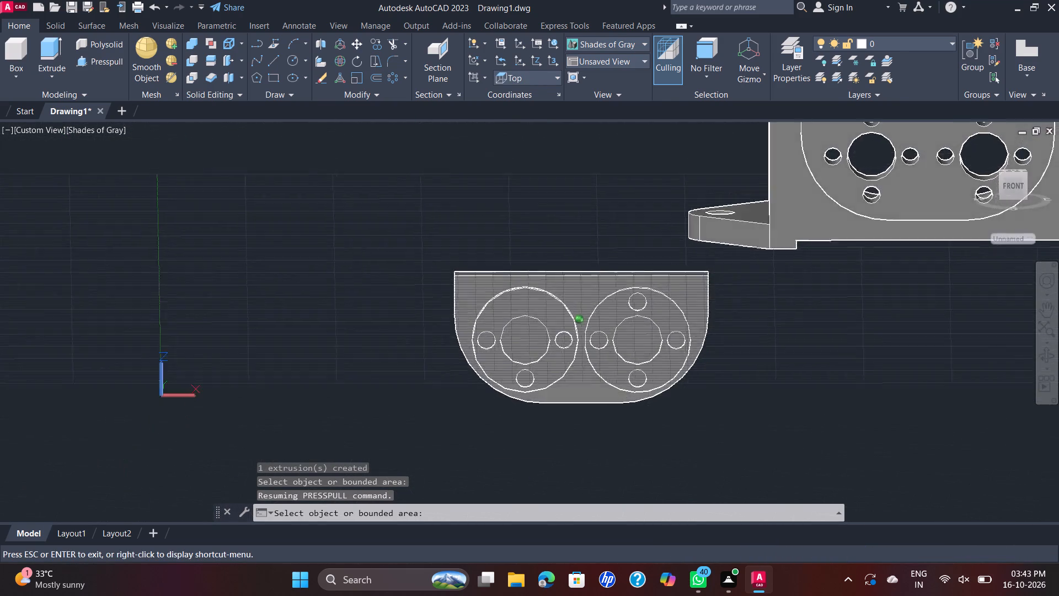
{"action": "middle_click_drag", "start_coordinate": [693, 196], "coordinate": [875, 187], "text": "shift"}
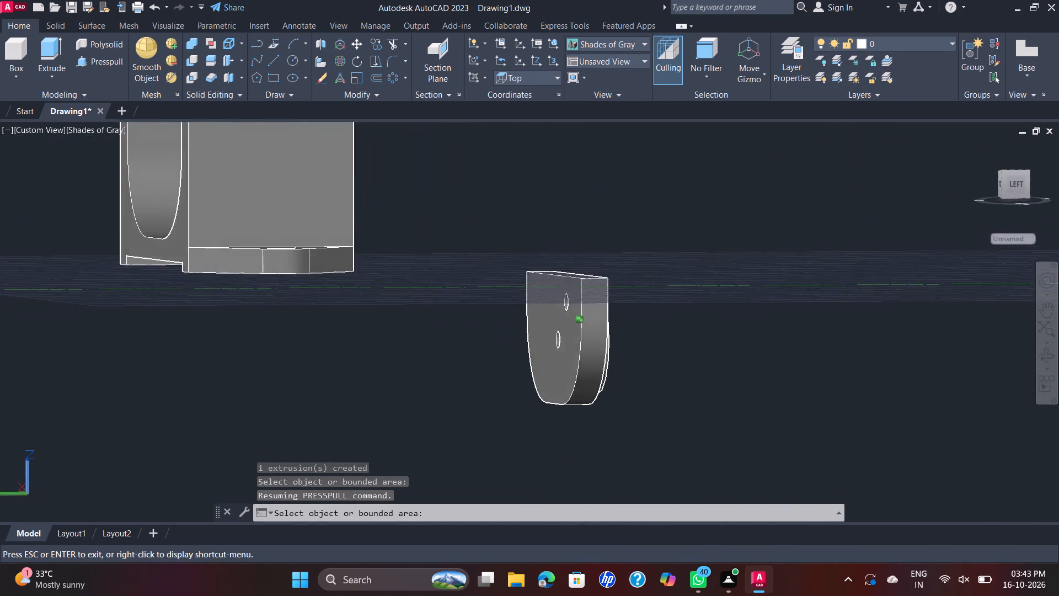
{"action": "middle_click_drag", "start_coordinate": [875, 187], "coordinate": [756, 231], "text": "shift"}
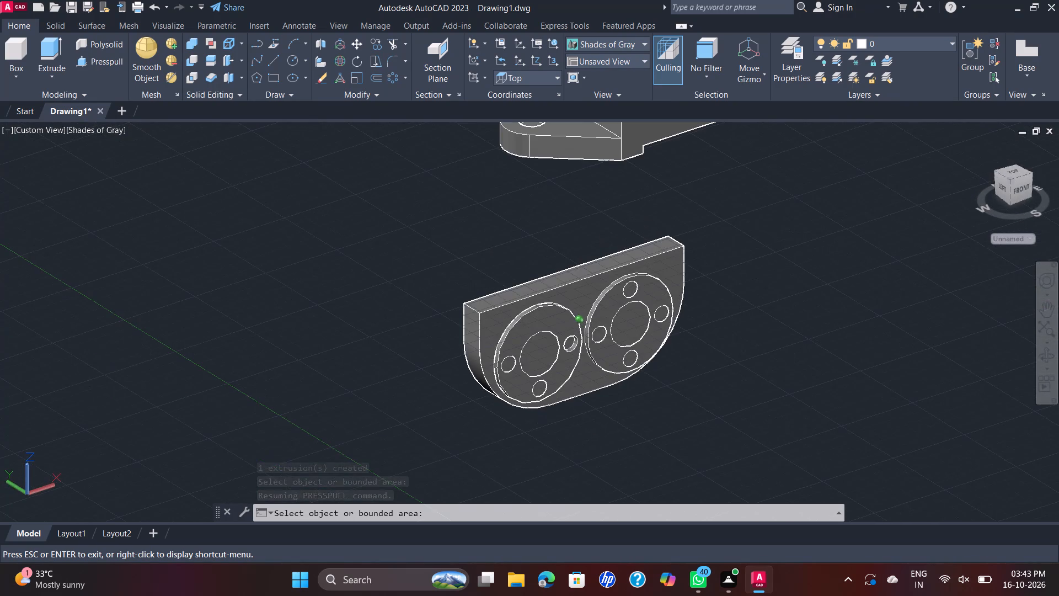
{"action": "middle_click_drag", "start_coordinate": [756, 231], "coordinate": [885, 231], "text": "shift"}
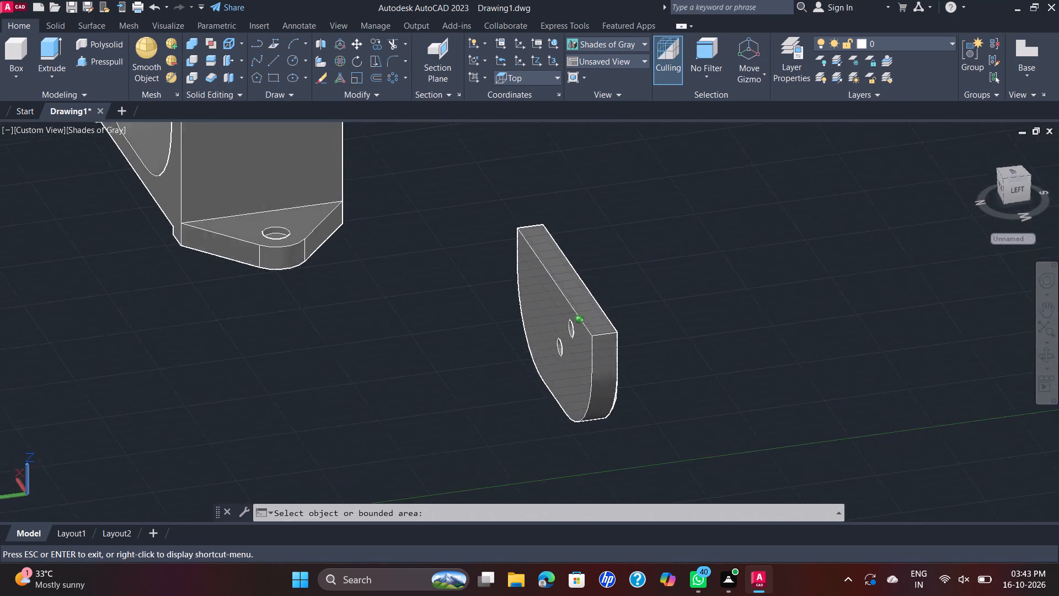
{"action": "middle_click_drag", "start_coordinate": [885, 231], "coordinate": [975, 212], "text": "shift"}
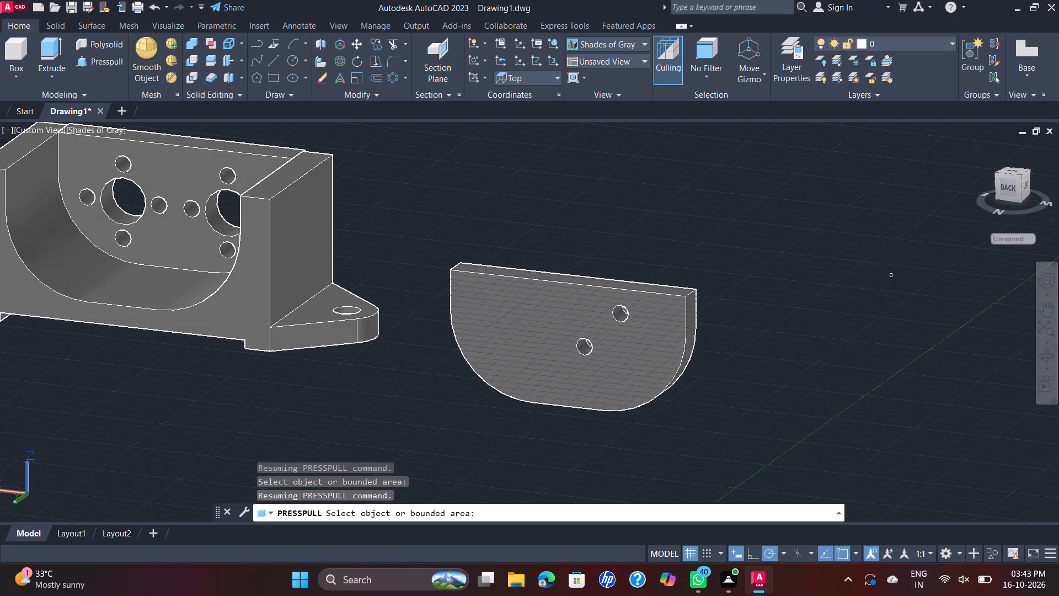
{"action": "middle_click_drag", "start_coordinate": [805, 281], "coordinate": [828, 279], "text": "shift"}
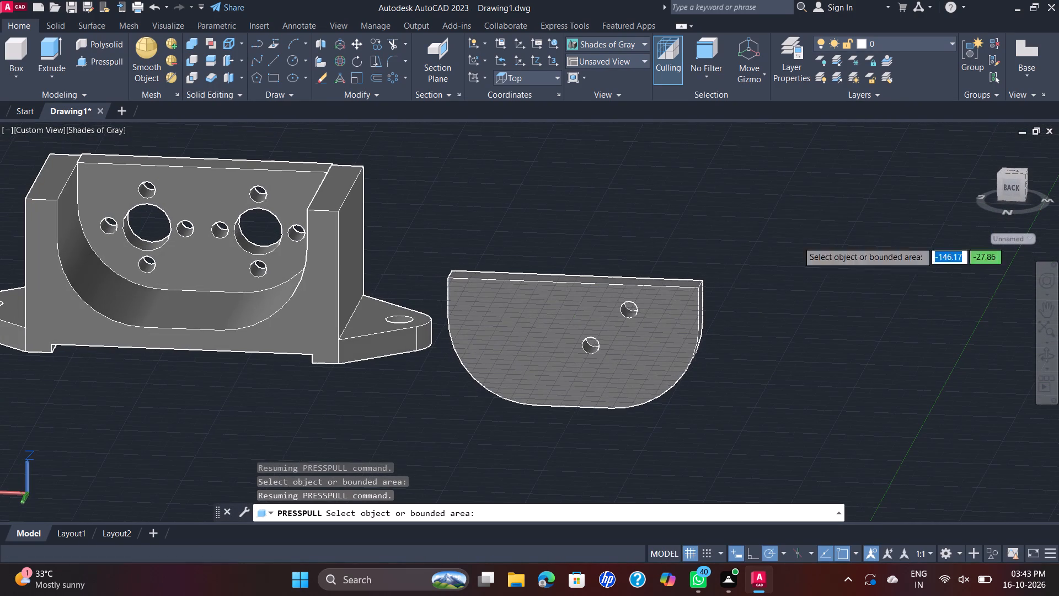
{"action": "scroll", "coordinate": [626, 310], "scroll_direction": "up", "scroll_amount": 2}
{"action": "left_click", "coordinate": [633, 306]}
{"action": "left_click", "coordinate": [737, 228]}
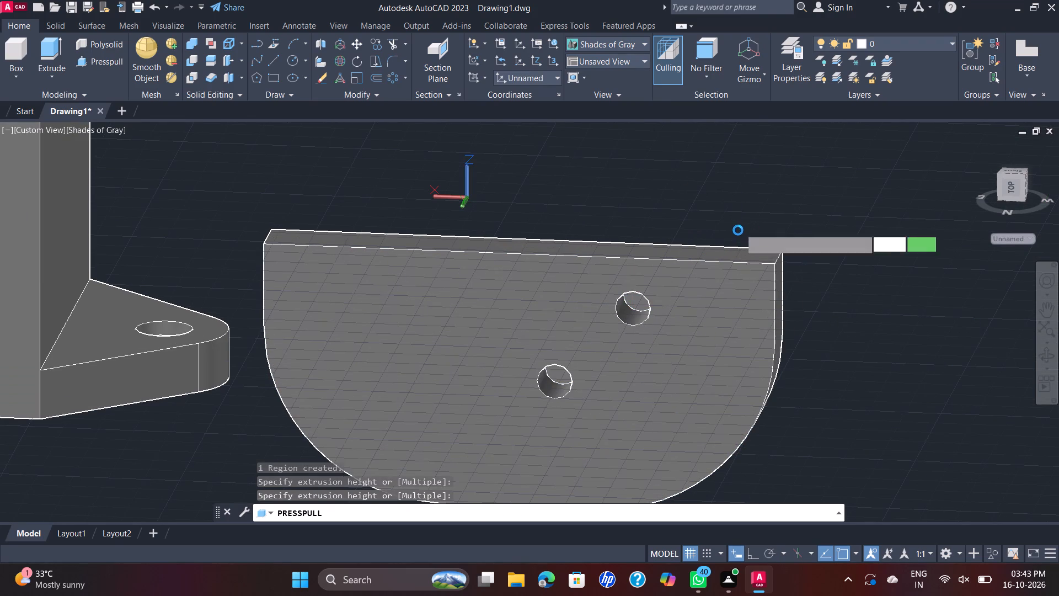
{"action": "left_click", "coordinate": [638, 307]}
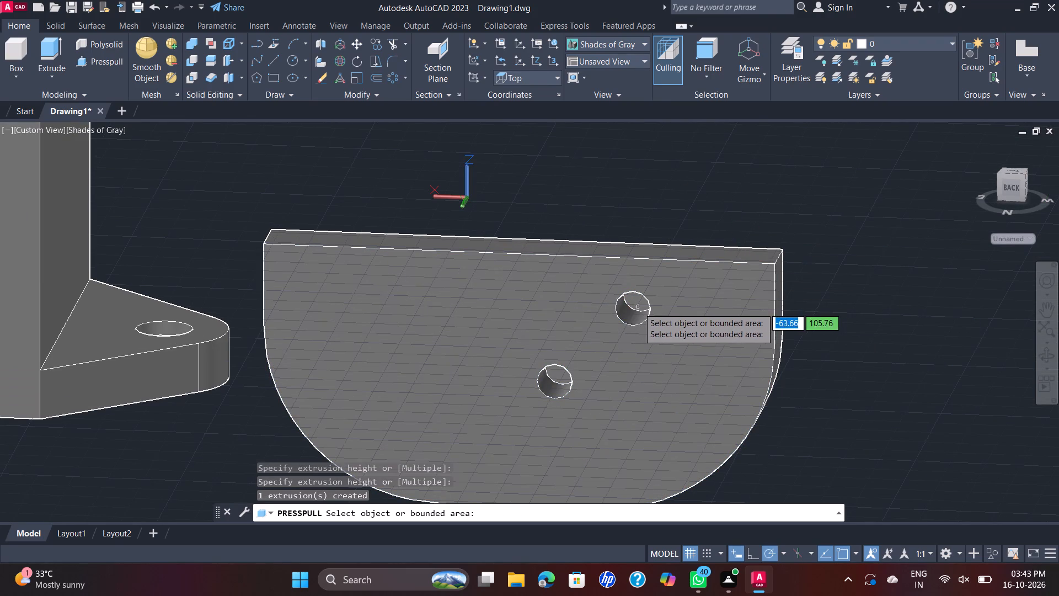
Press-pull the area picked at the edge of the lower small hole, from the plate's back side, by 3.
{"action": "left_click", "coordinate": [551, 401]}
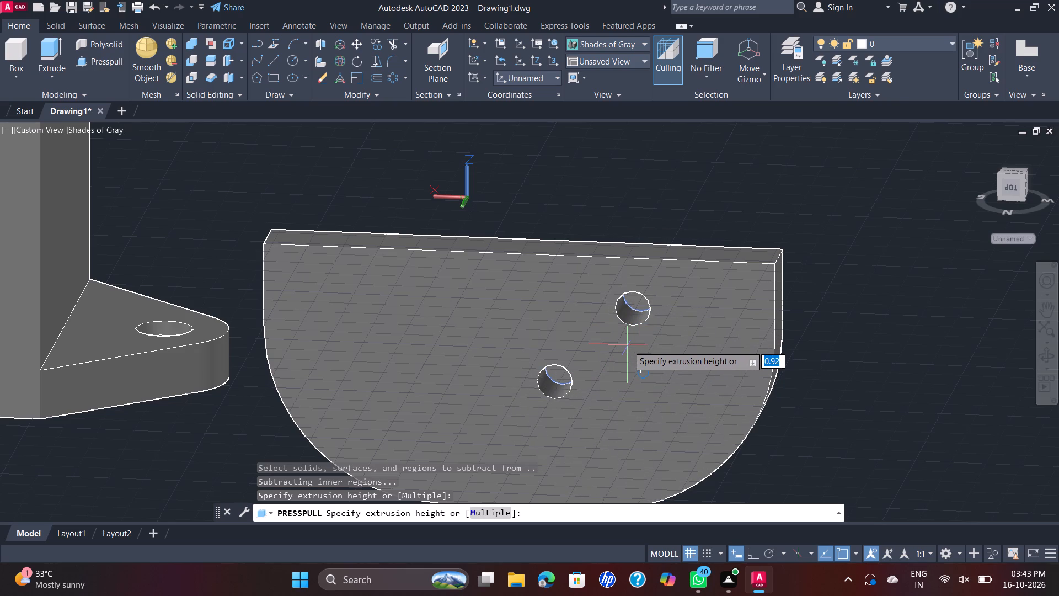
{"action": "key", "text": "3"}
{"action": "key", "text": "Return"}
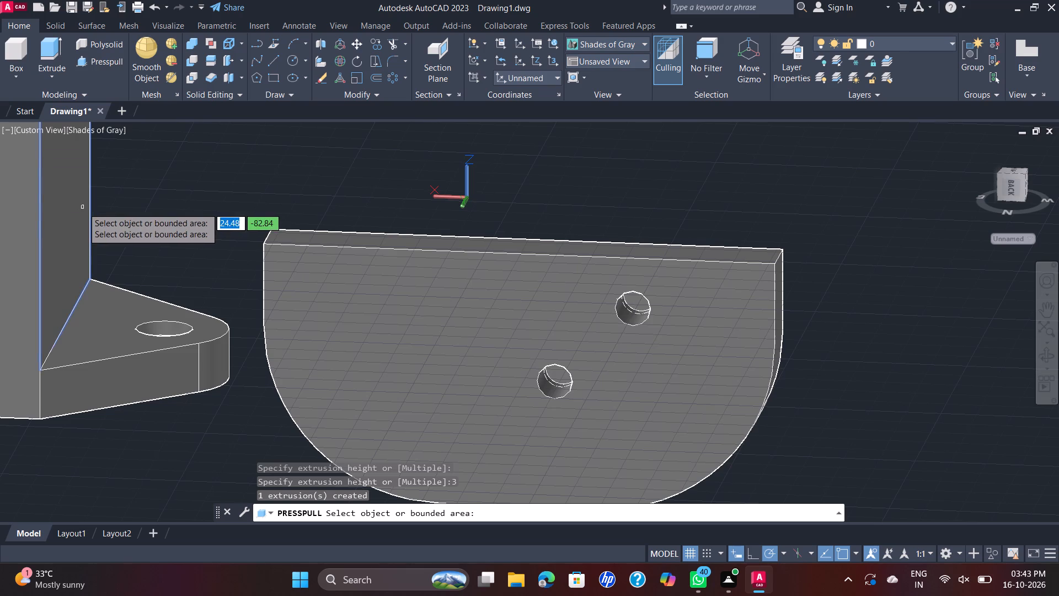
{"action": "key", "text": "Escape"}
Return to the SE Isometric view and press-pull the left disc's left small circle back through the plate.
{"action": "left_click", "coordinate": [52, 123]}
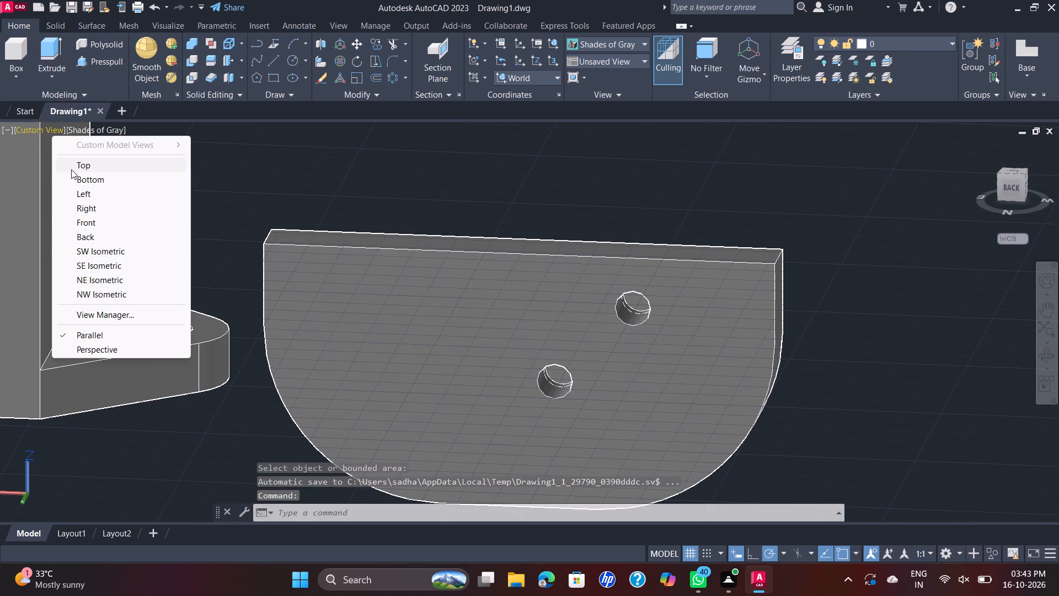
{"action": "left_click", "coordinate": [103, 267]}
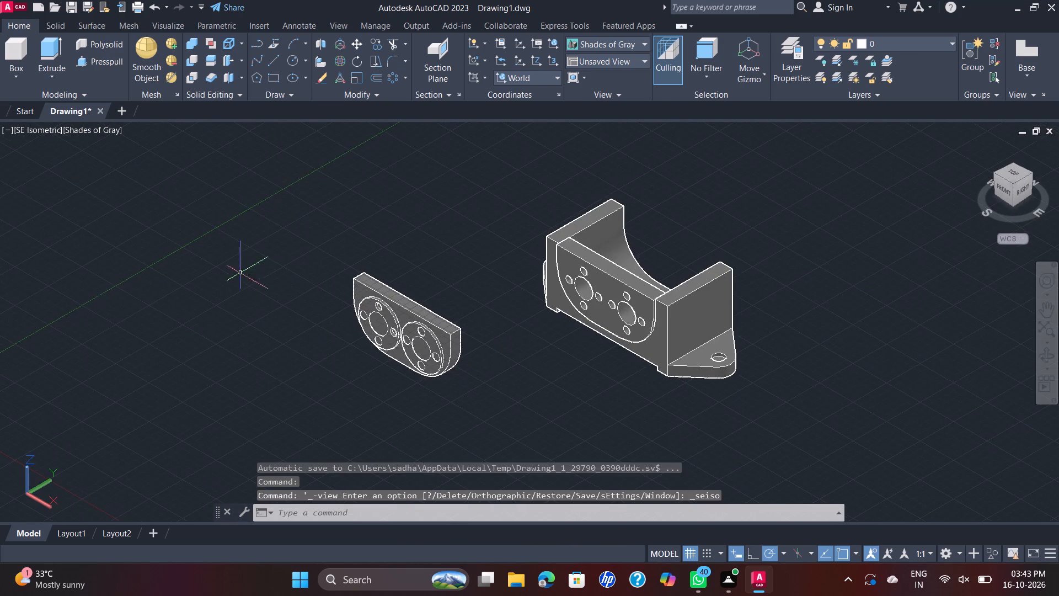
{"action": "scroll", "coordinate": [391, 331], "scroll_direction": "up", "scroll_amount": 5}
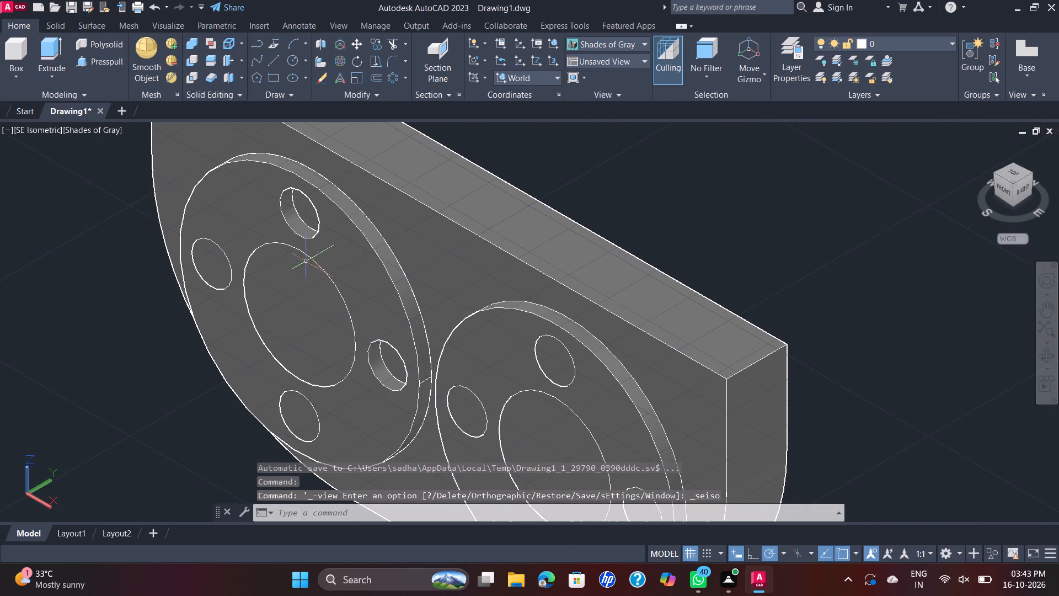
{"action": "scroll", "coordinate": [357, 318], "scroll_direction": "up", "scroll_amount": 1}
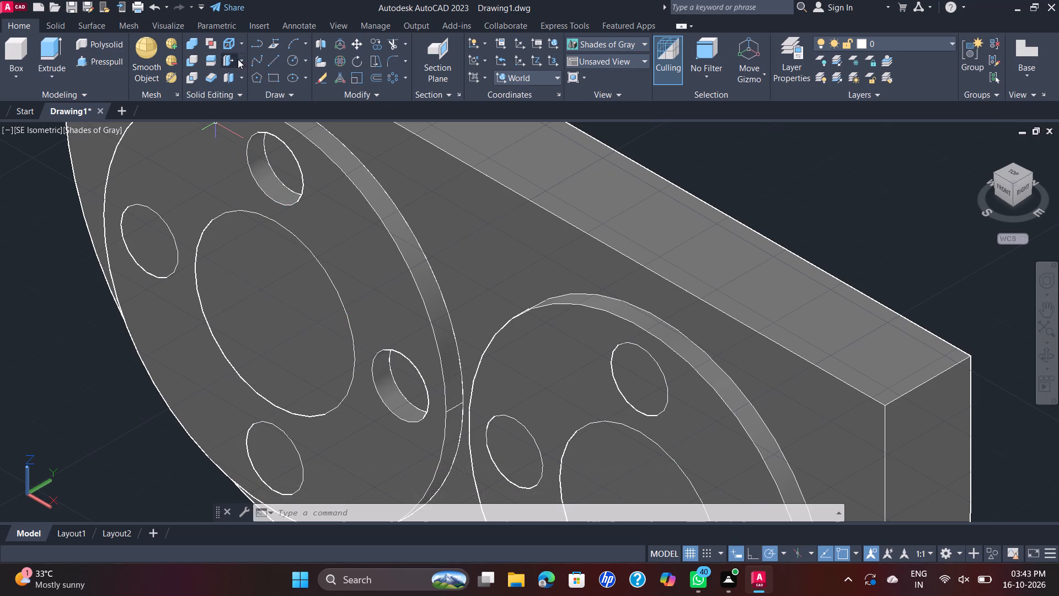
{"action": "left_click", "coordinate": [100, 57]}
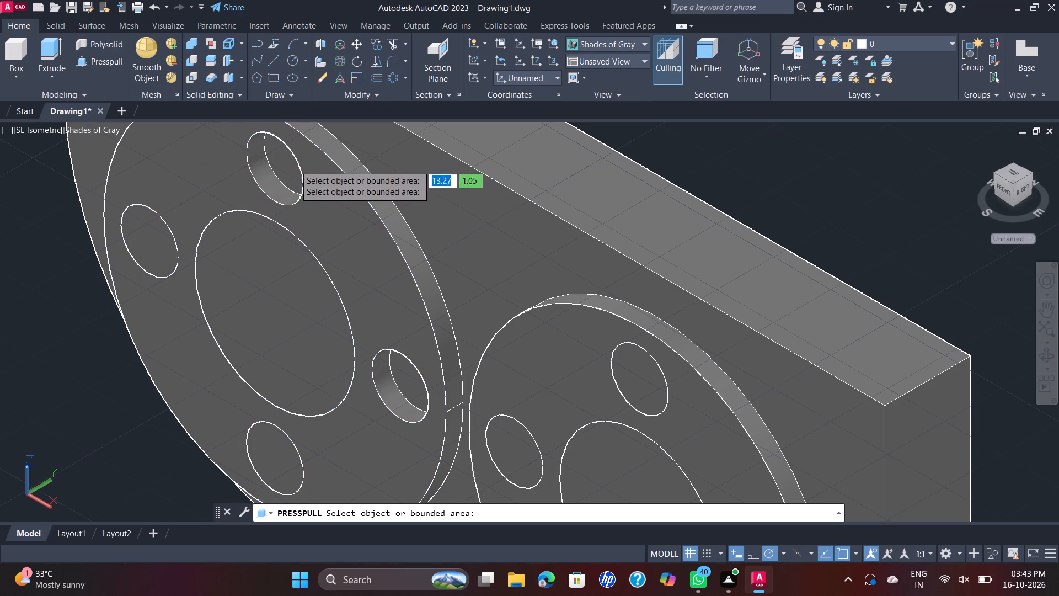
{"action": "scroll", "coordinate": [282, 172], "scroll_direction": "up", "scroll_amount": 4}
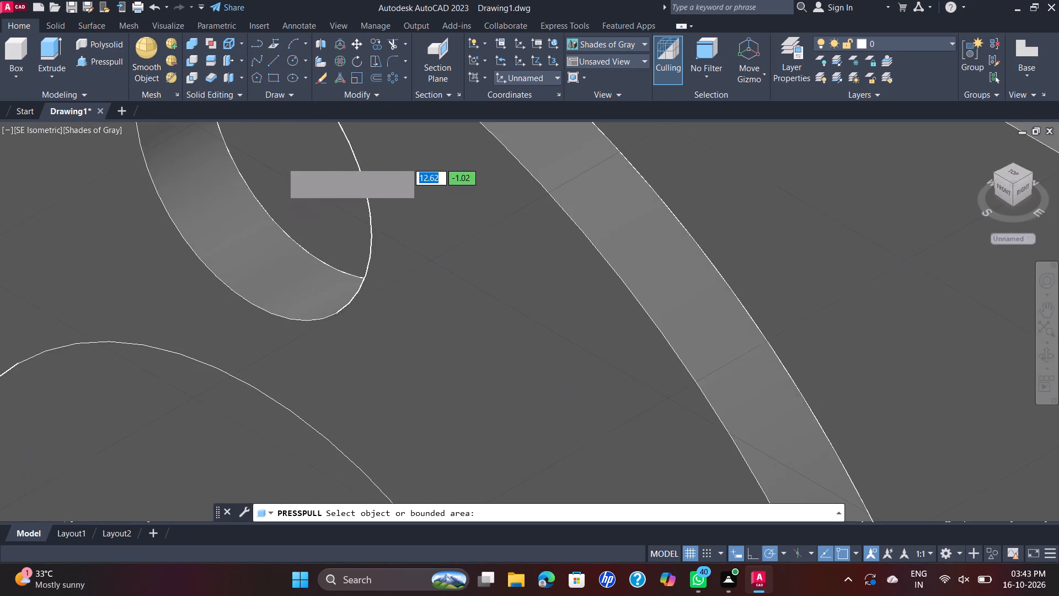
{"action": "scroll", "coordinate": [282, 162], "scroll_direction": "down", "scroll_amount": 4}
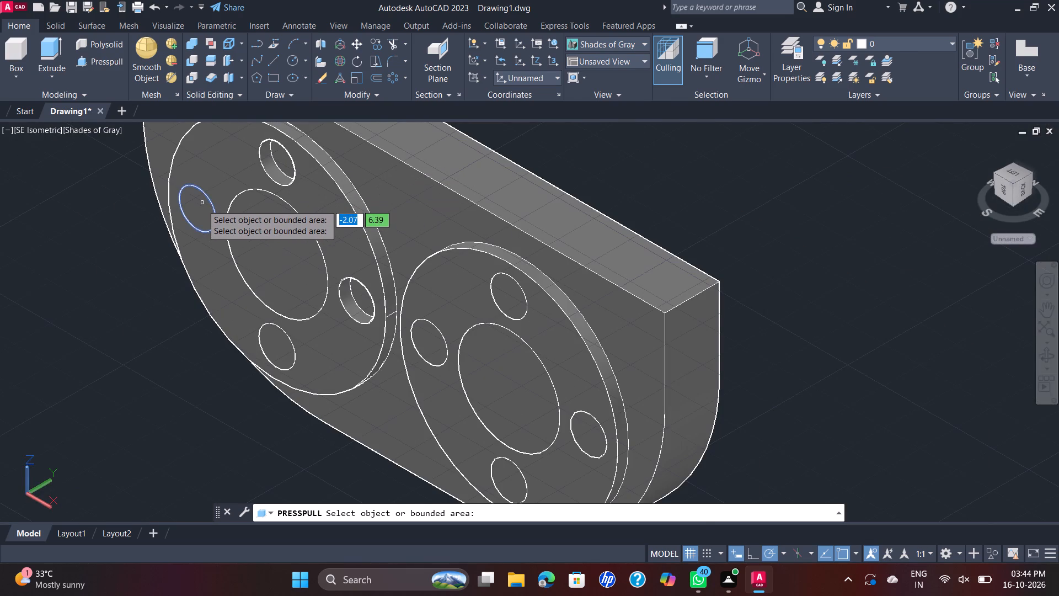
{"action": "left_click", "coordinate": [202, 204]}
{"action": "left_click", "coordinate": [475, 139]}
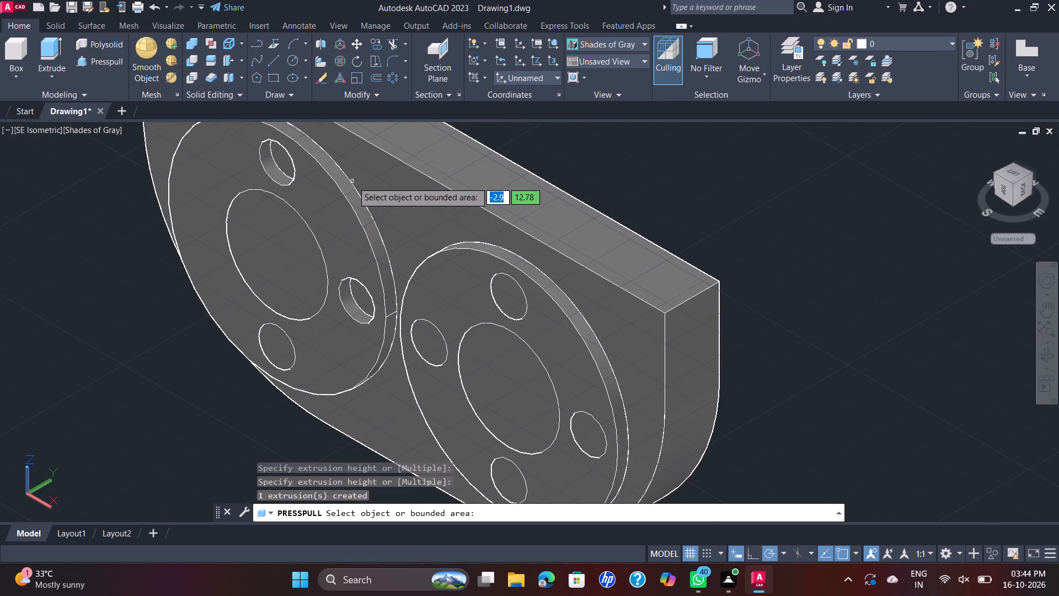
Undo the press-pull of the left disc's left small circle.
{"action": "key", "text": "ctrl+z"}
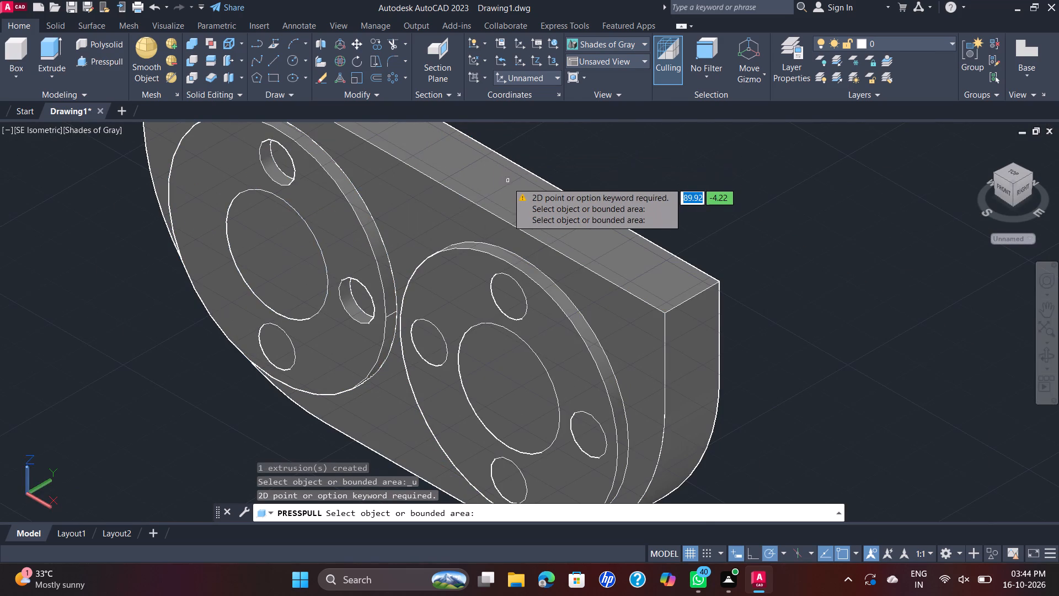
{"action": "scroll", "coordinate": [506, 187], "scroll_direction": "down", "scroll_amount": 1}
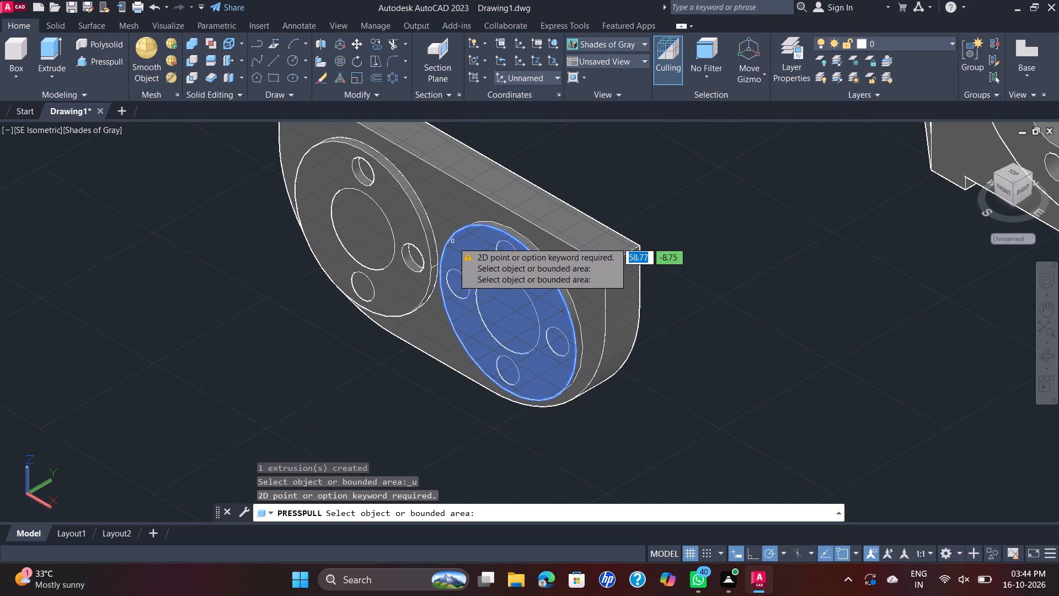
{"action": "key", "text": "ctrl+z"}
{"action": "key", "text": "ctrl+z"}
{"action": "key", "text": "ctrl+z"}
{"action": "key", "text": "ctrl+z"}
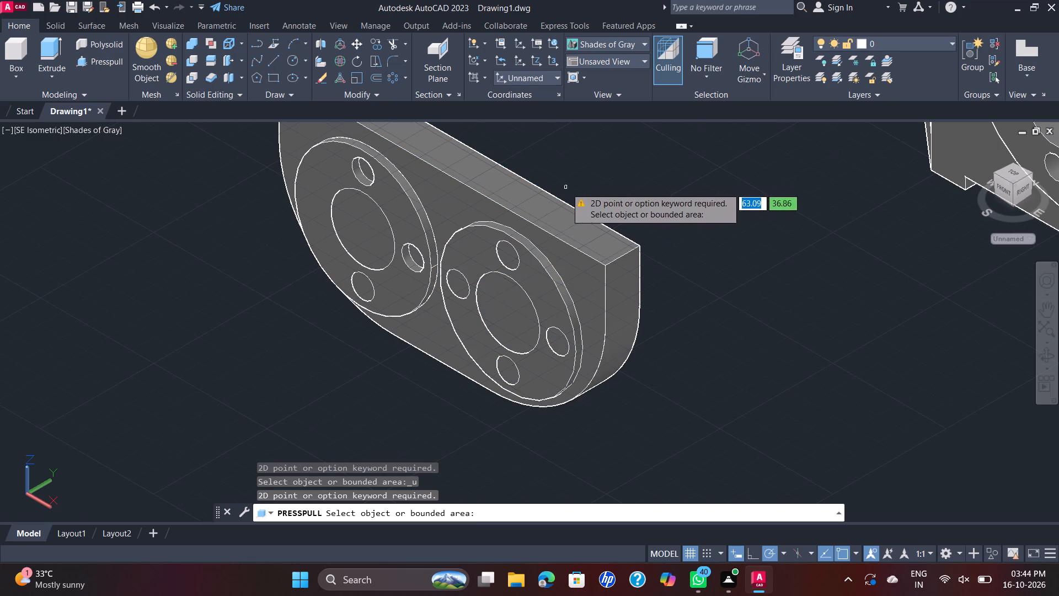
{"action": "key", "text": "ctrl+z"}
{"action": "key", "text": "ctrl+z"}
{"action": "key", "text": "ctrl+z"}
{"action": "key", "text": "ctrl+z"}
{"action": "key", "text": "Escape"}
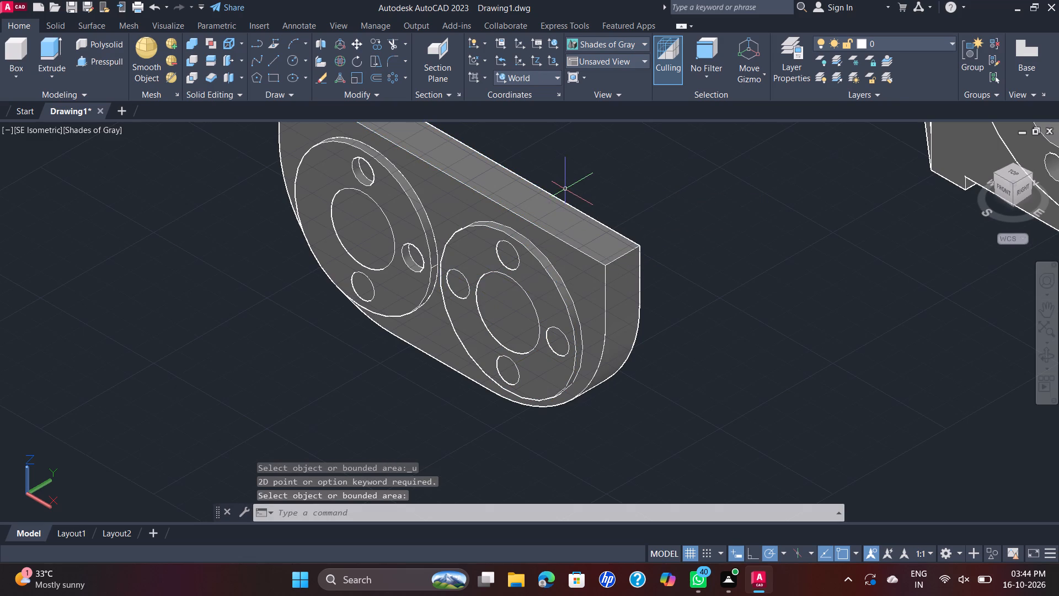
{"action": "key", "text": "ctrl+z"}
Examine the left disc's two press-pulled holes from the front and back of the plate.
{"action": "scroll", "coordinate": [565, 194], "scroll_direction": "down", "scroll_amount": 2}
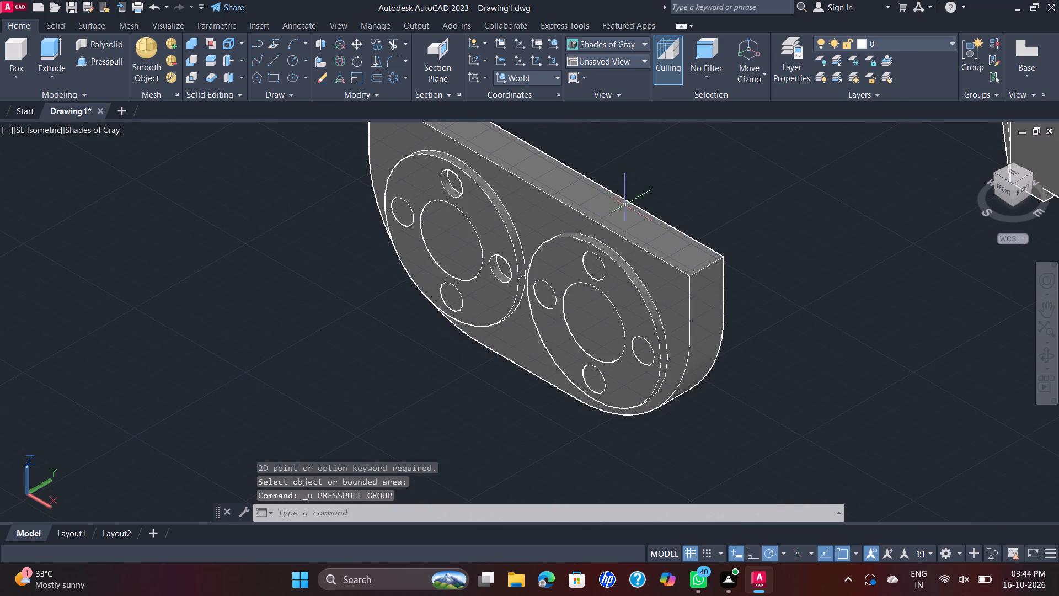
{"action": "middle_click_drag", "start_coordinate": [737, 251], "coordinate": [705, 235], "text": "ctrl"}
{"action": "middle_click_drag", "start_coordinate": [729, 257], "coordinate": [720, 312], "text": "shift"}
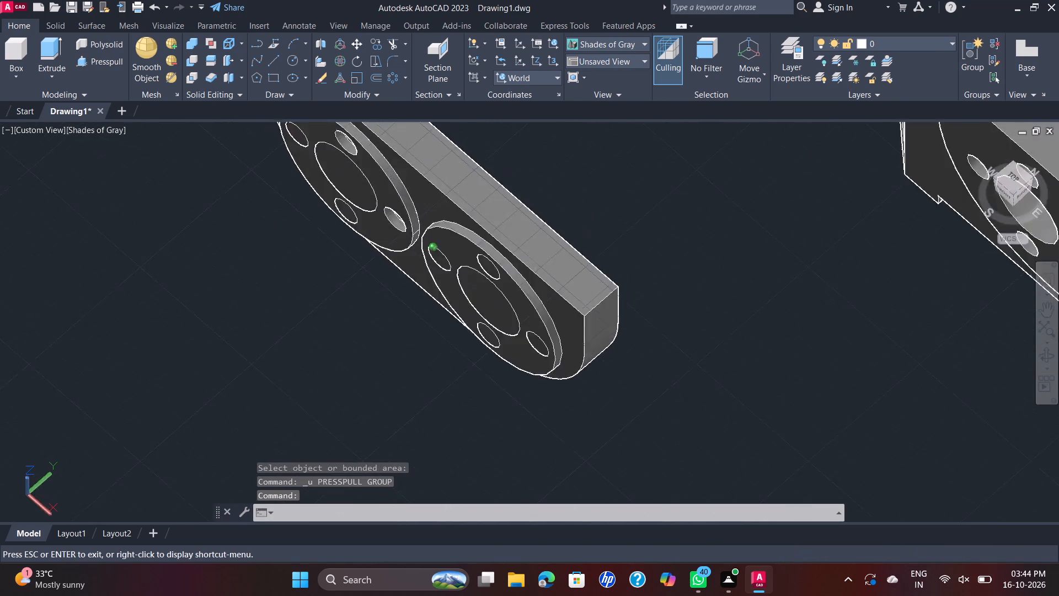
{"action": "middle_click_drag", "start_coordinate": [720, 312], "coordinate": [507, 238], "text": "shift"}
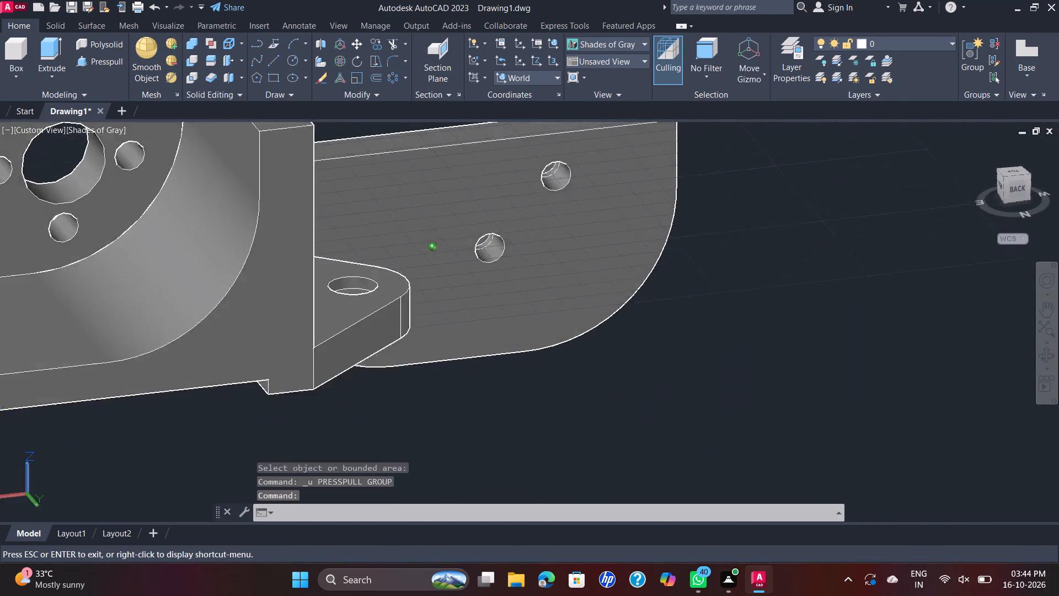
{"action": "middle_click_drag", "start_coordinate": [507, 238], "coordinate": [521, 266], "text": "shift"}
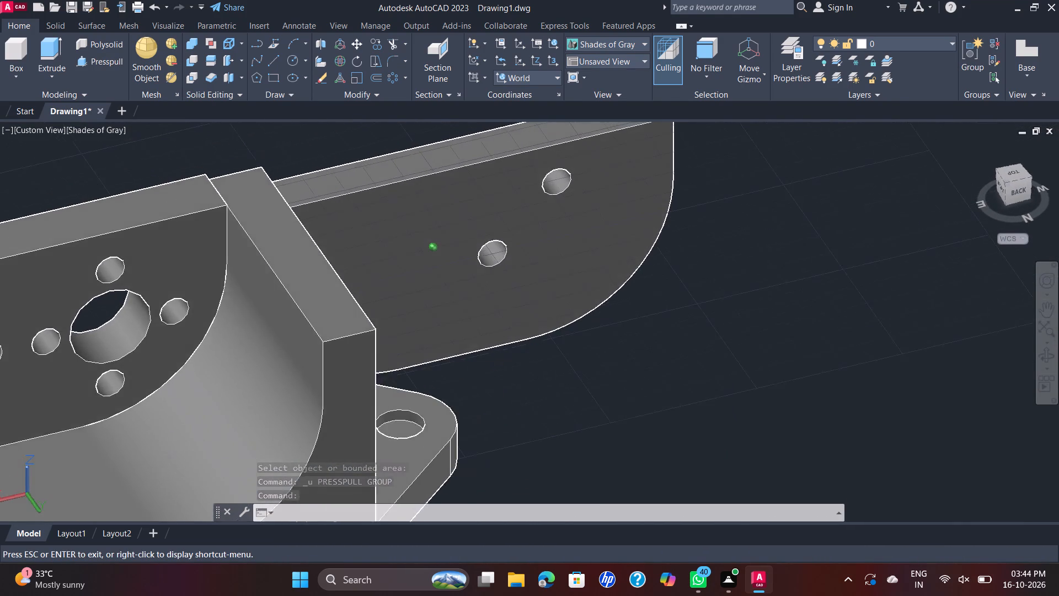
{"action": "middle_click_drag", "start_coordinate": [521, 266], "coordinate": [507, 256], "text": "shift"}
{"action": "scroll", "coordinate": [512, 267], "scroll_direction": "down", "scroll_amount": 1, "text": "shift"}
{"action": "middle_click_drag", "start_coordinate": [513, 267], "coordinate": [526, 277], "text": "shift"}
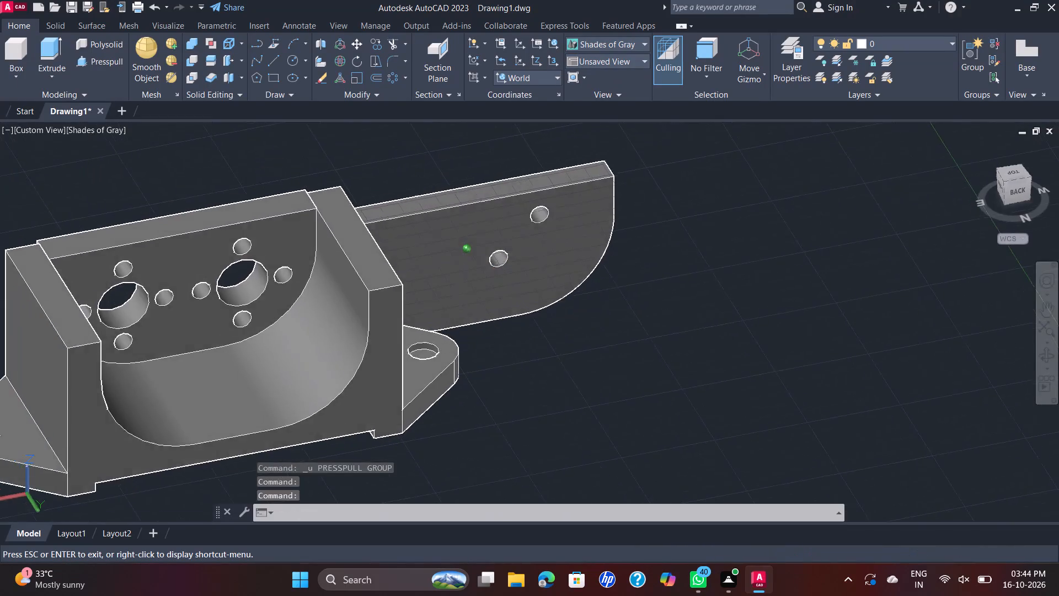
{"action": "middle_click_drag", "start_coordinate": [526, 277], "coordinate": [811, 249], "text": "shift"}
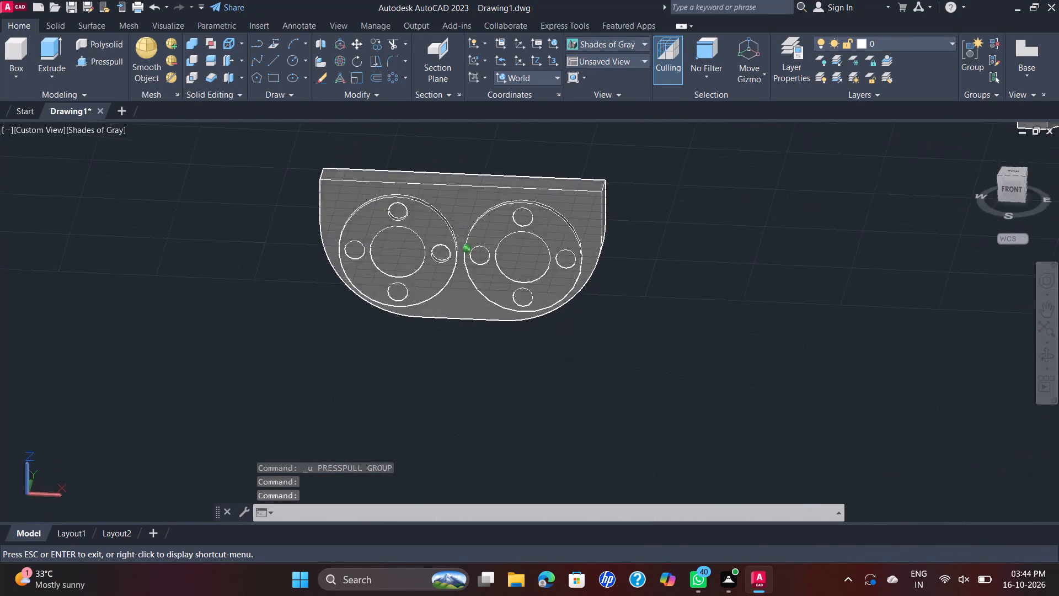
{"action": "middle_click_drag", "start_coordinate": [811, 249], "coordinate": [996, 201], "text": "shift"}
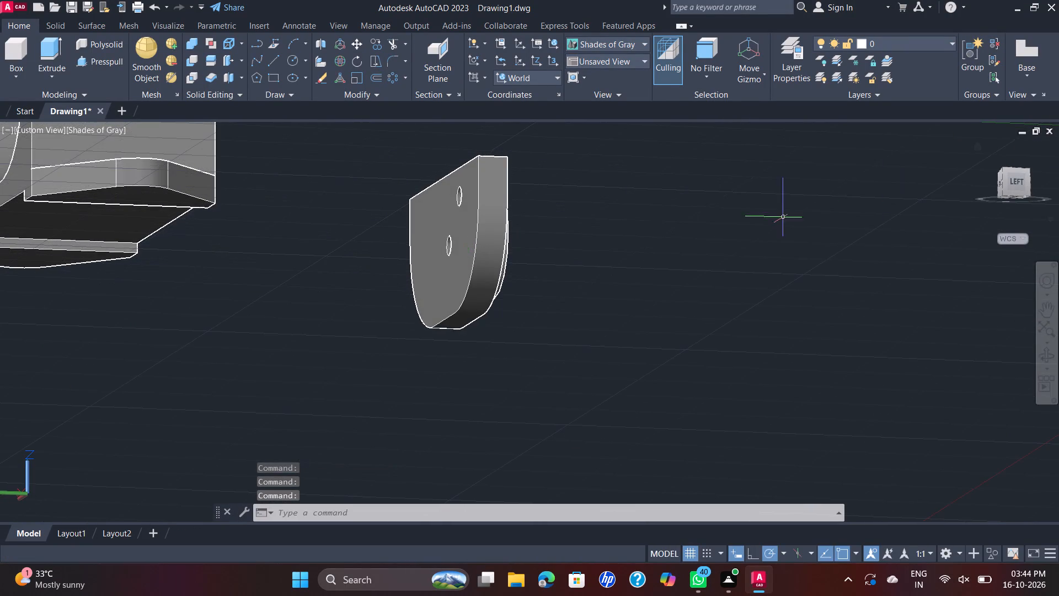
{"action": "middle_click_drag", "start_coordinate": [750, 226], "coordinate": [926, 248], "text": "shift"}
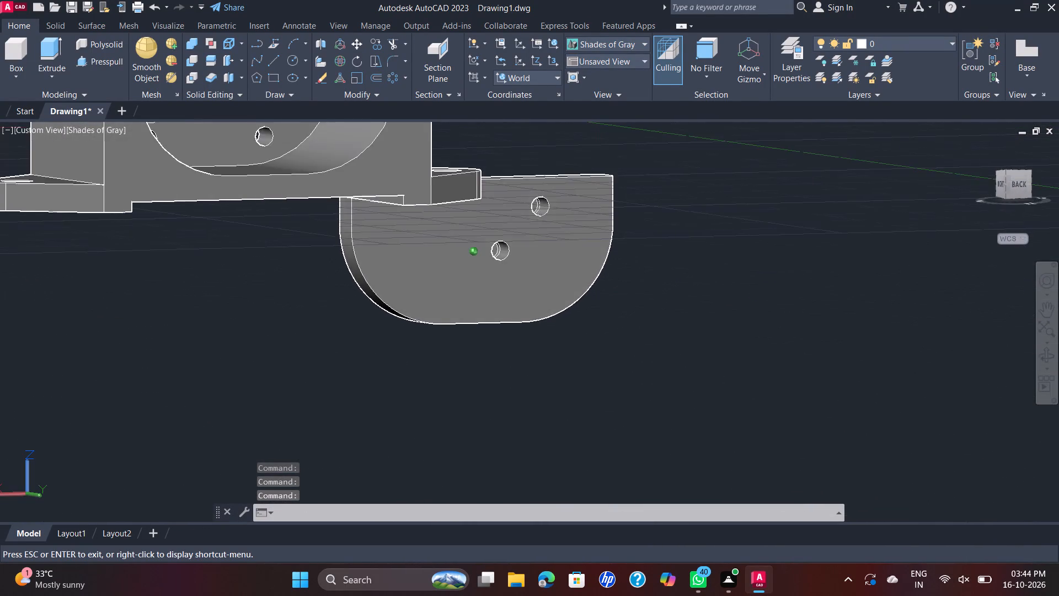
{"action": "middle_click_drag", "start_coordinate": [926, 248], "coordinate": [616, 293], "text": "shift"}
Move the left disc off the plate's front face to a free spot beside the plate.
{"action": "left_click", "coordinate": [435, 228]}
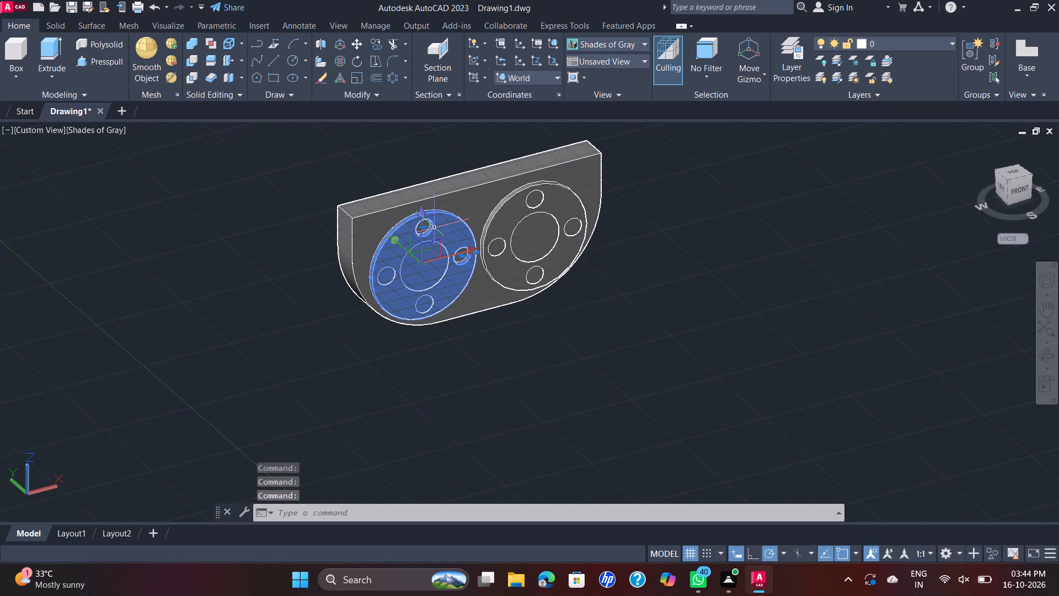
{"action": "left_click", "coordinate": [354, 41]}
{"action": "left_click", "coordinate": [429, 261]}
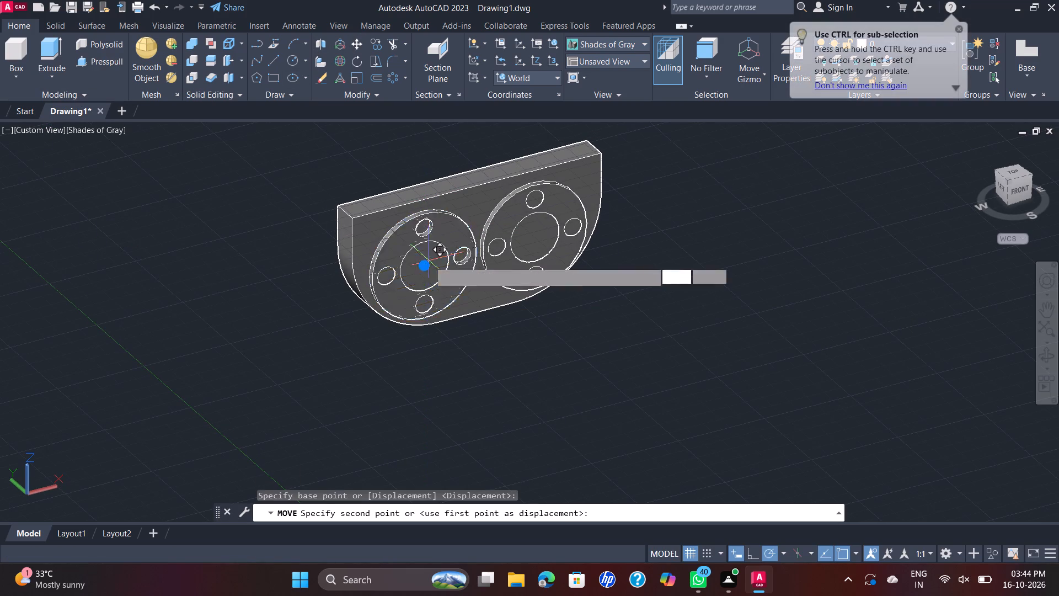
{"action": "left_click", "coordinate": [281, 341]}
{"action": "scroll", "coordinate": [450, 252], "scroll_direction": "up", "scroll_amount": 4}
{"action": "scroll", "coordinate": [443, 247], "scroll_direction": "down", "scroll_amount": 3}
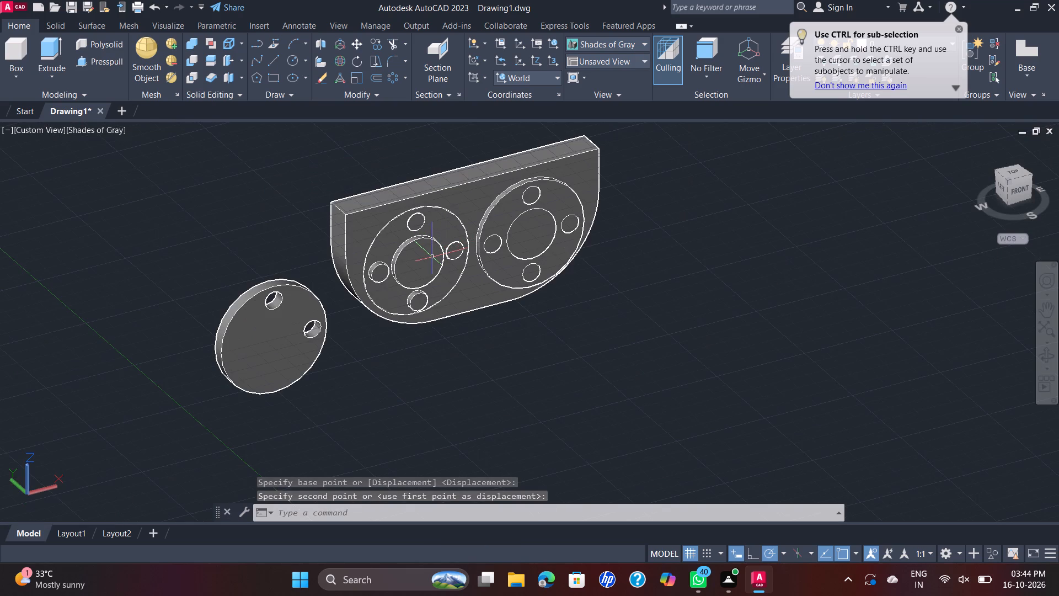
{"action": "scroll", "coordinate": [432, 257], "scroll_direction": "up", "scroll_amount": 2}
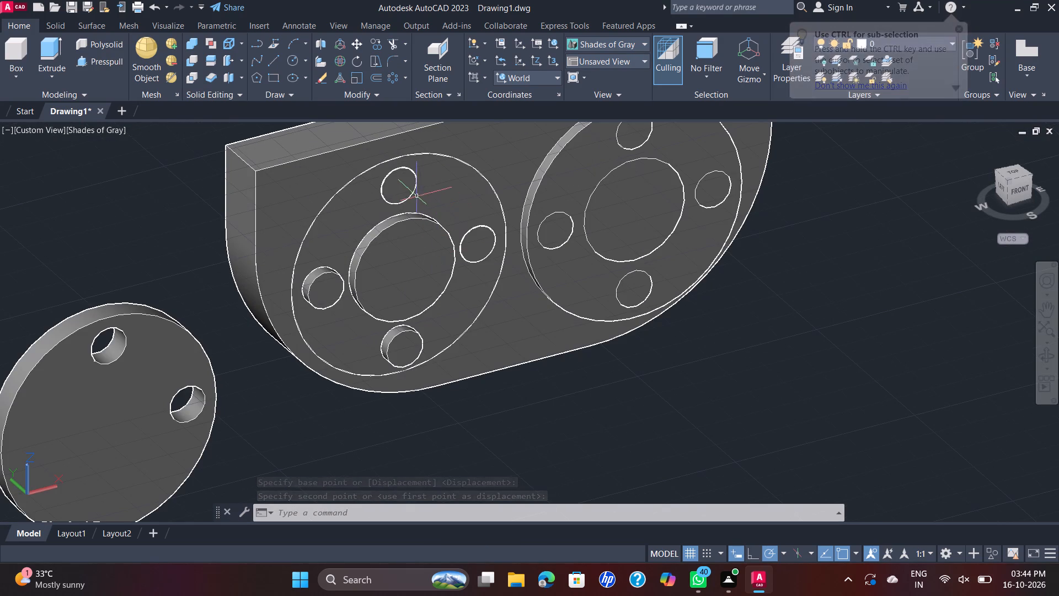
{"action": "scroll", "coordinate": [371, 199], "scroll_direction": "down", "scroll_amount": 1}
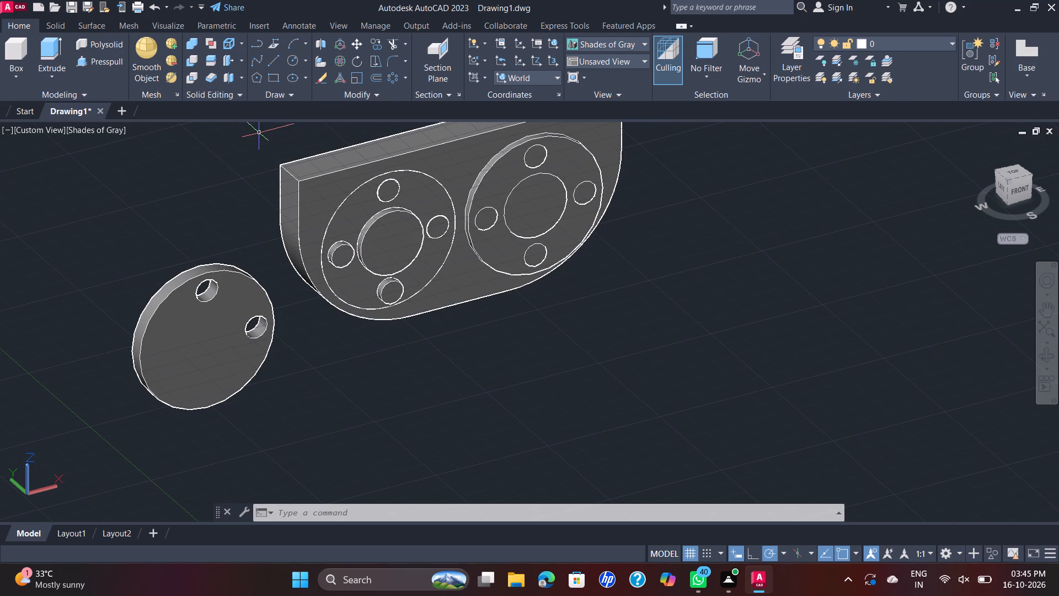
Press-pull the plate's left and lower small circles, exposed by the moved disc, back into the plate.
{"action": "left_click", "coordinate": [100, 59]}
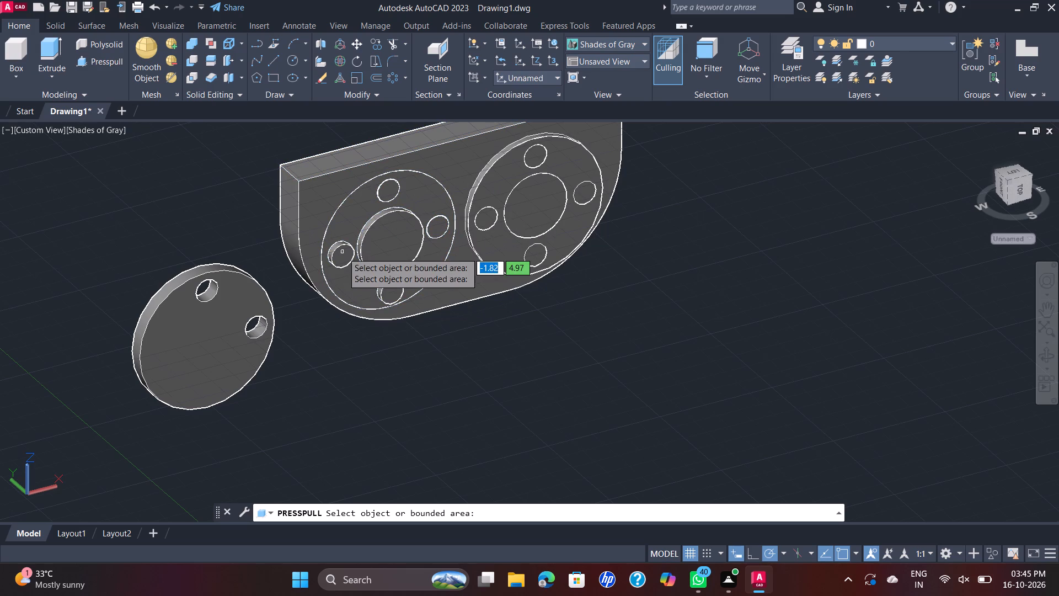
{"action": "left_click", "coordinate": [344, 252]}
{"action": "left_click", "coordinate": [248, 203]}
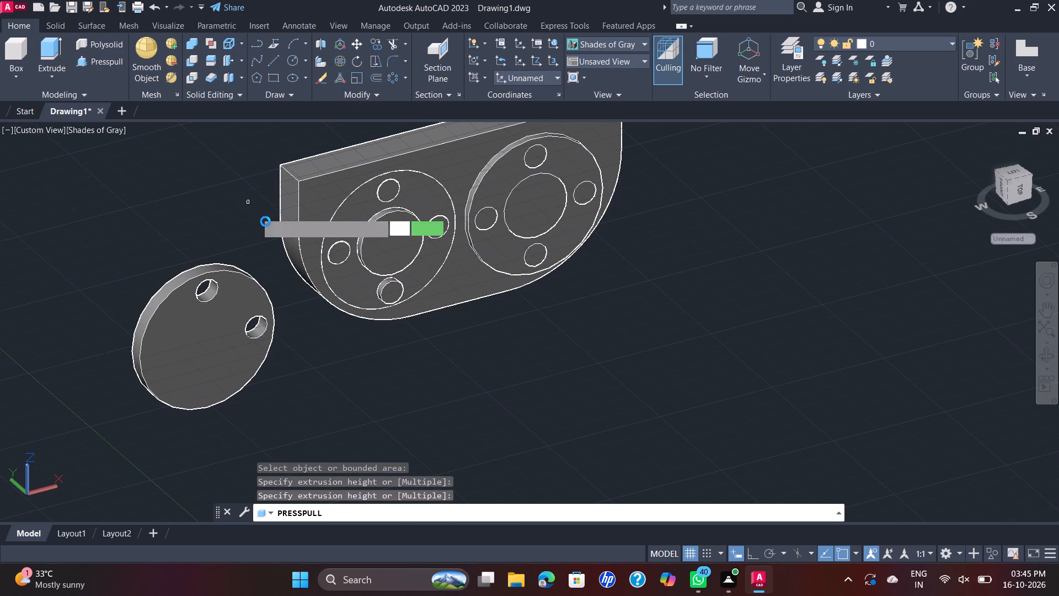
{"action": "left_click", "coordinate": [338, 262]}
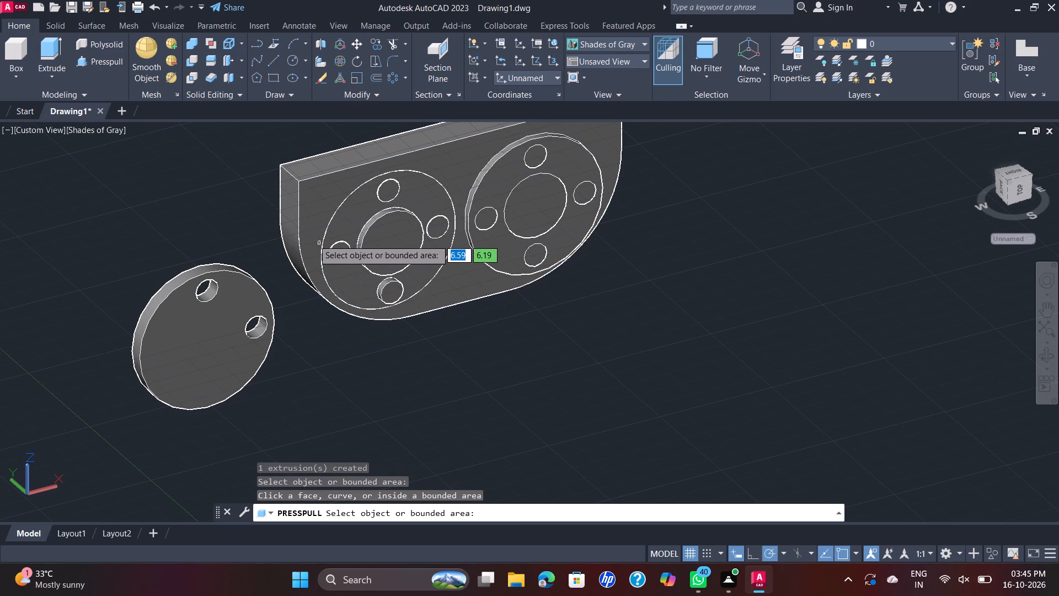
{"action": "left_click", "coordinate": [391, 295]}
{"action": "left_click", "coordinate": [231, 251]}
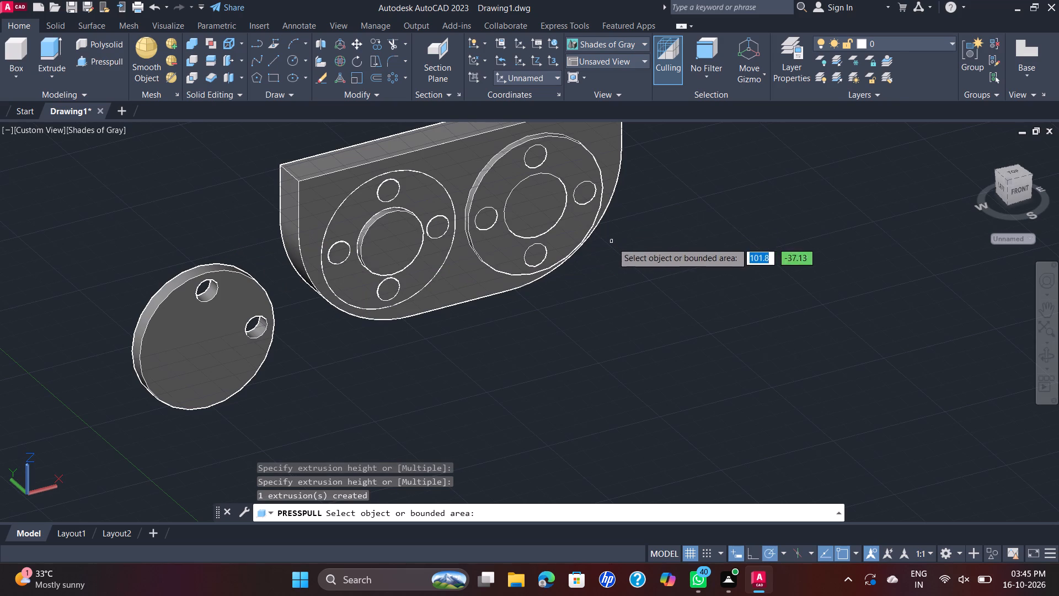
Examine the plate's four small holes from the front, side and back.
{"action": "middle_click_drag", "start_coordinate": [645, 243], "coordinate": [418, 269], "text": "shift"}
{"action": "scroll", "coordinate": [647, 258], "scroll_direction": "down", "scroll_amount": 1, "text": "shift"}
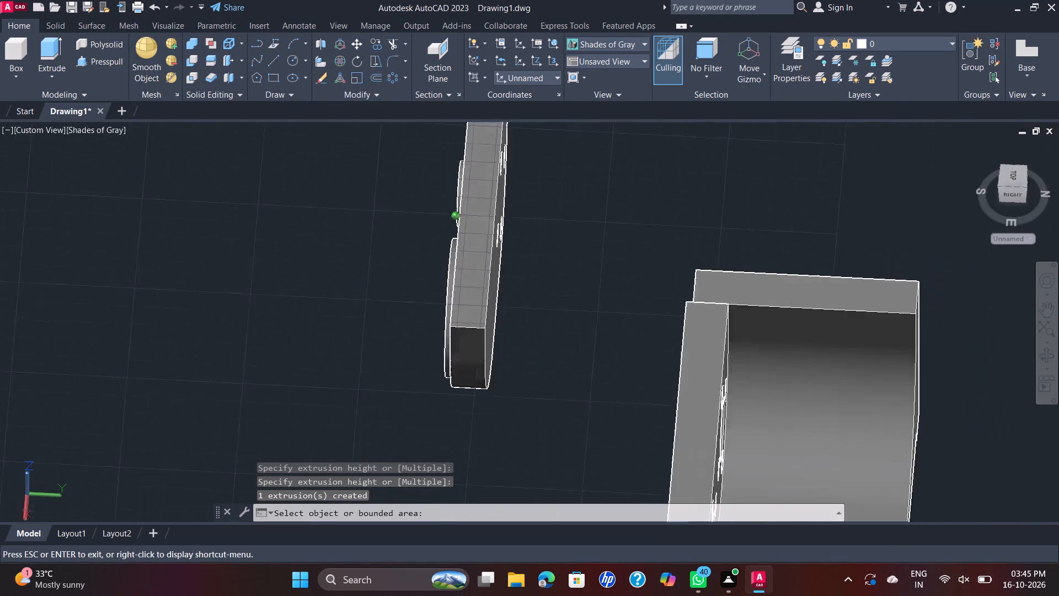
{"action": "middle_click_drag", "start_coordinate": [418, 269], "coordinate": [545, 240], "text": "shift"}
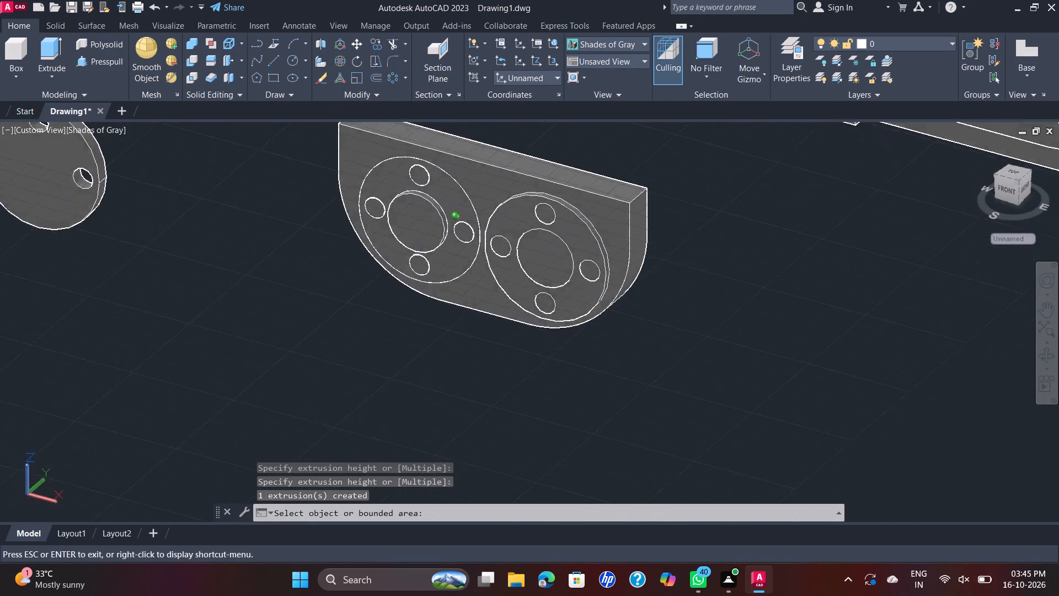
{"action": "middle_click_drag", "start_coordinate": [545, 240], "coordinate": [224, 185], "text": "shift"}
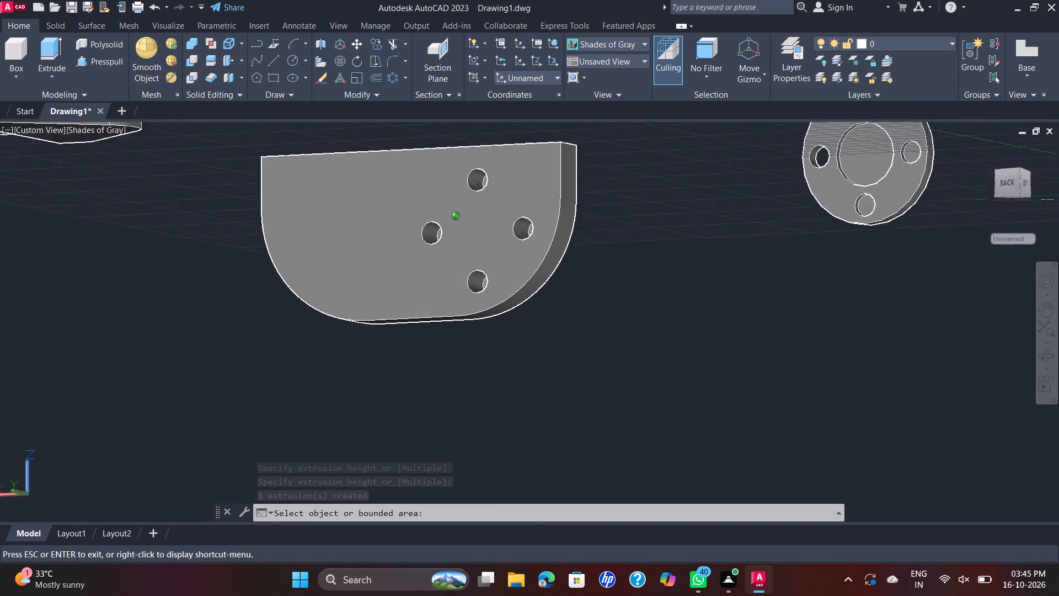
{"action": "middle_click_drag", "start_coordinate": [224, 185], "coordinate": [265, 200], "text": "shift"}
{"action": "left_click", "coordinate": [501, 190]}
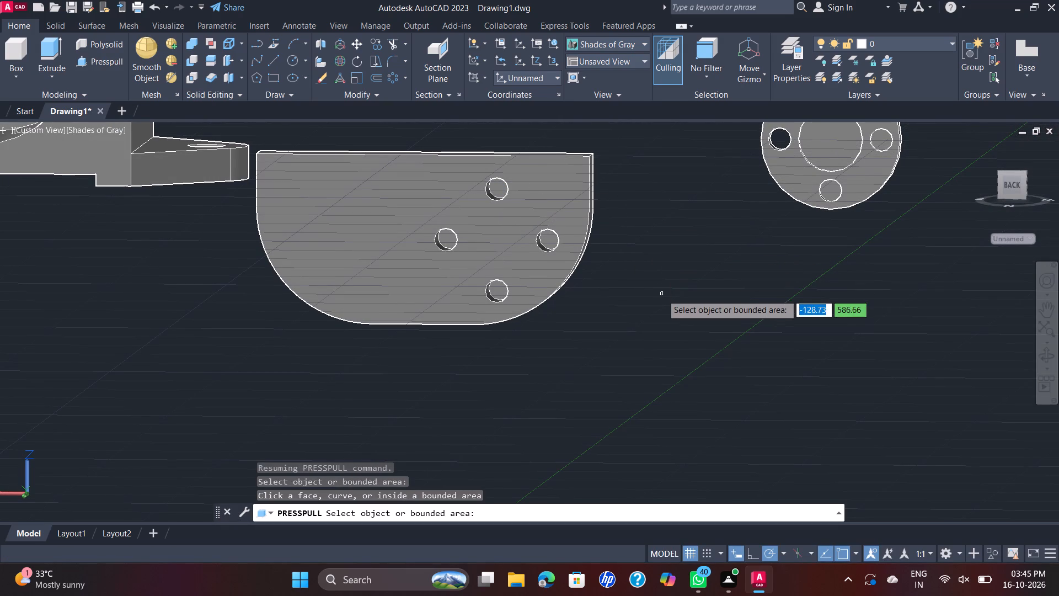
{"action": "scroll", "coordinate": [594, 310], "scroll_direction": "down", "scroll_amount": 1}
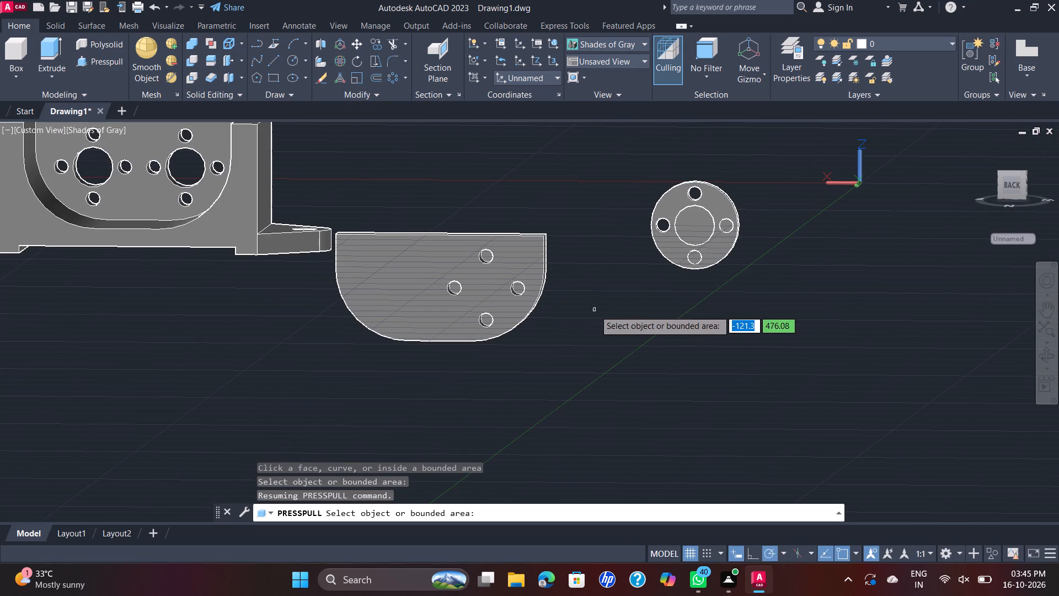
{"action": "key", "text": "Escape"}
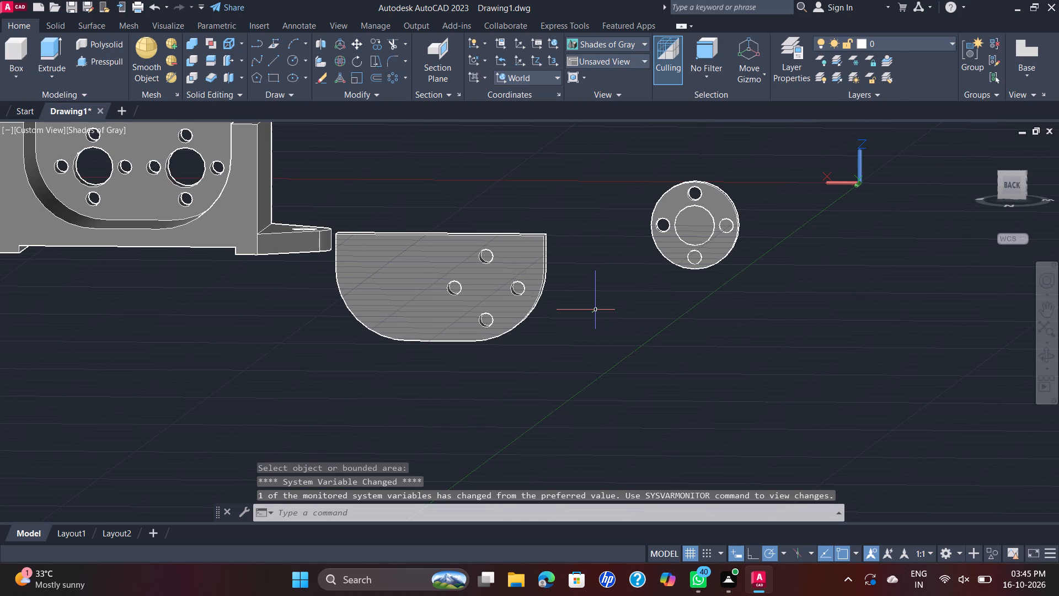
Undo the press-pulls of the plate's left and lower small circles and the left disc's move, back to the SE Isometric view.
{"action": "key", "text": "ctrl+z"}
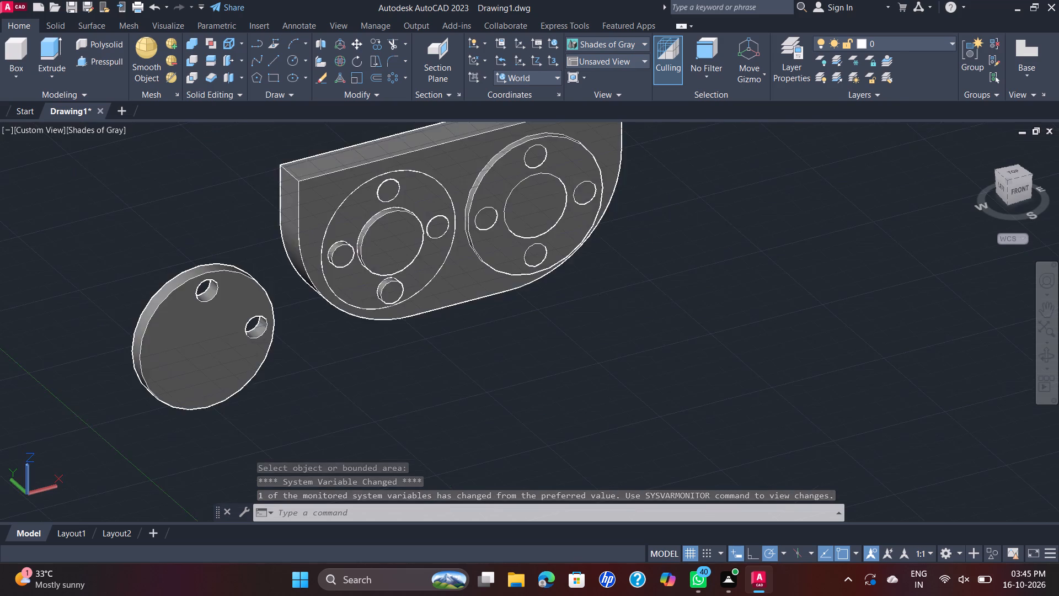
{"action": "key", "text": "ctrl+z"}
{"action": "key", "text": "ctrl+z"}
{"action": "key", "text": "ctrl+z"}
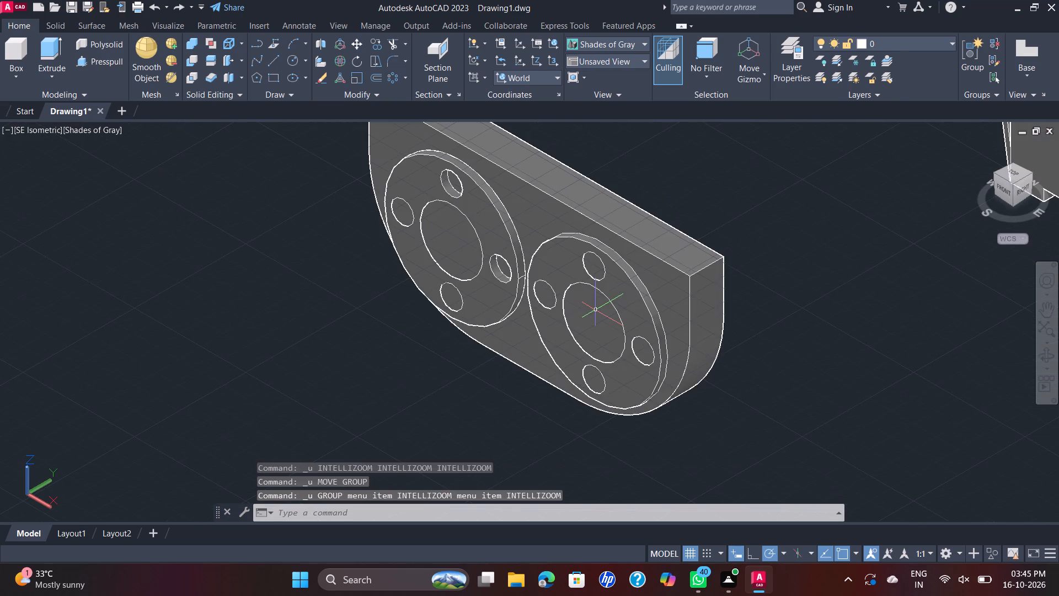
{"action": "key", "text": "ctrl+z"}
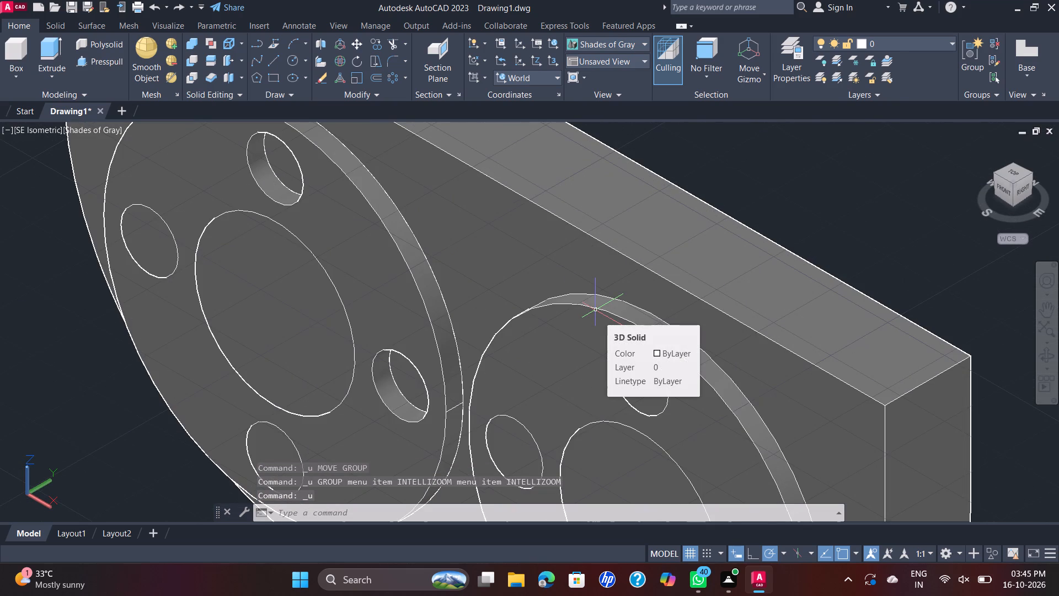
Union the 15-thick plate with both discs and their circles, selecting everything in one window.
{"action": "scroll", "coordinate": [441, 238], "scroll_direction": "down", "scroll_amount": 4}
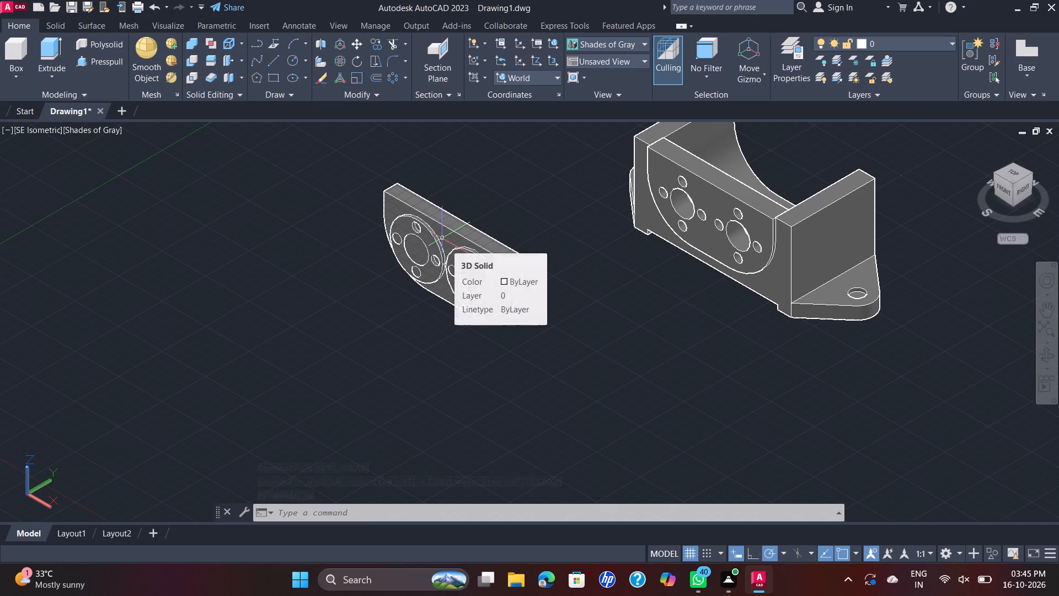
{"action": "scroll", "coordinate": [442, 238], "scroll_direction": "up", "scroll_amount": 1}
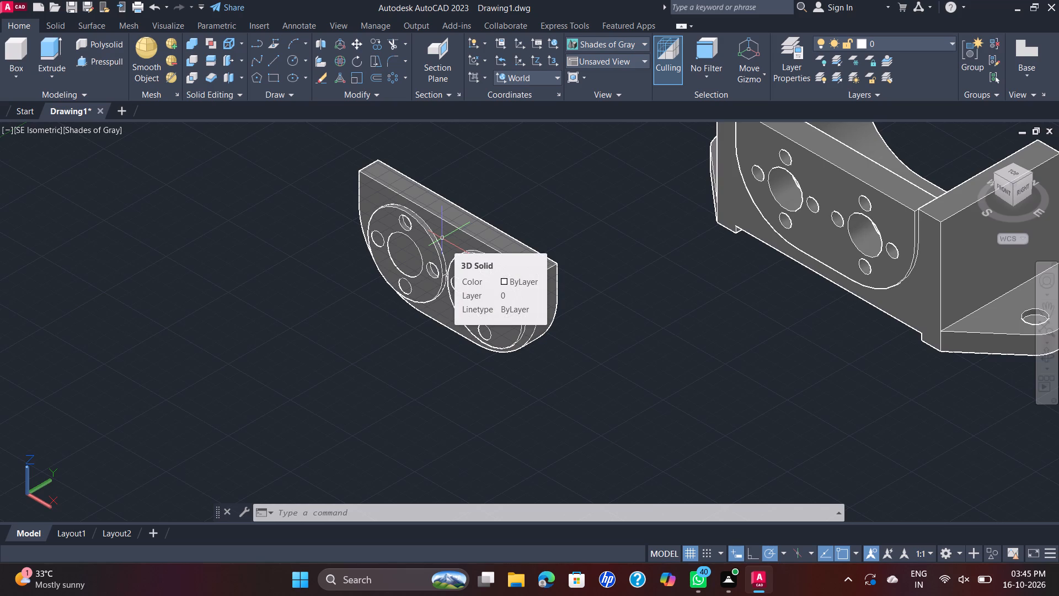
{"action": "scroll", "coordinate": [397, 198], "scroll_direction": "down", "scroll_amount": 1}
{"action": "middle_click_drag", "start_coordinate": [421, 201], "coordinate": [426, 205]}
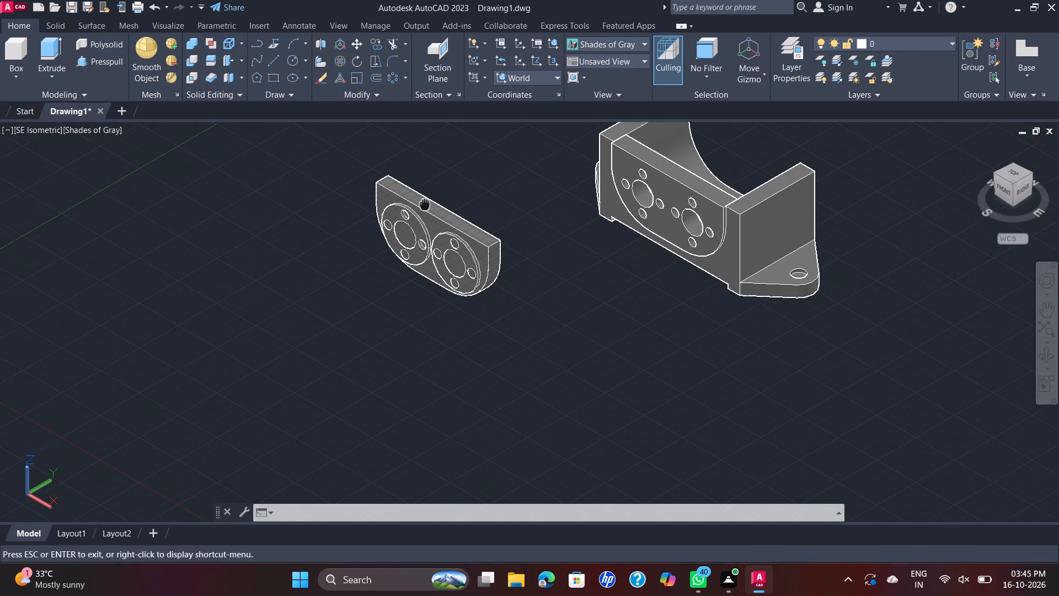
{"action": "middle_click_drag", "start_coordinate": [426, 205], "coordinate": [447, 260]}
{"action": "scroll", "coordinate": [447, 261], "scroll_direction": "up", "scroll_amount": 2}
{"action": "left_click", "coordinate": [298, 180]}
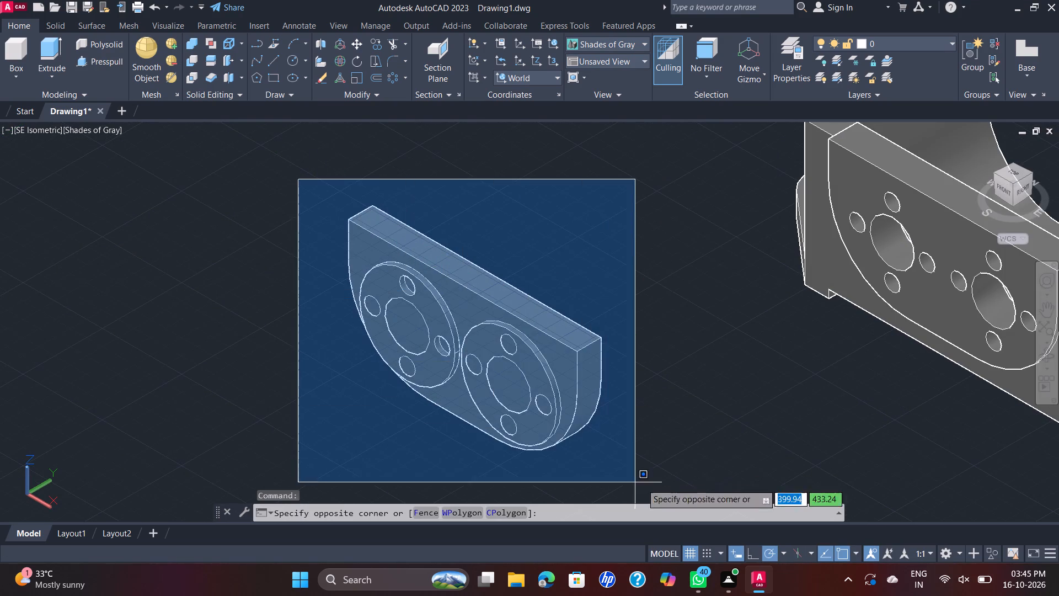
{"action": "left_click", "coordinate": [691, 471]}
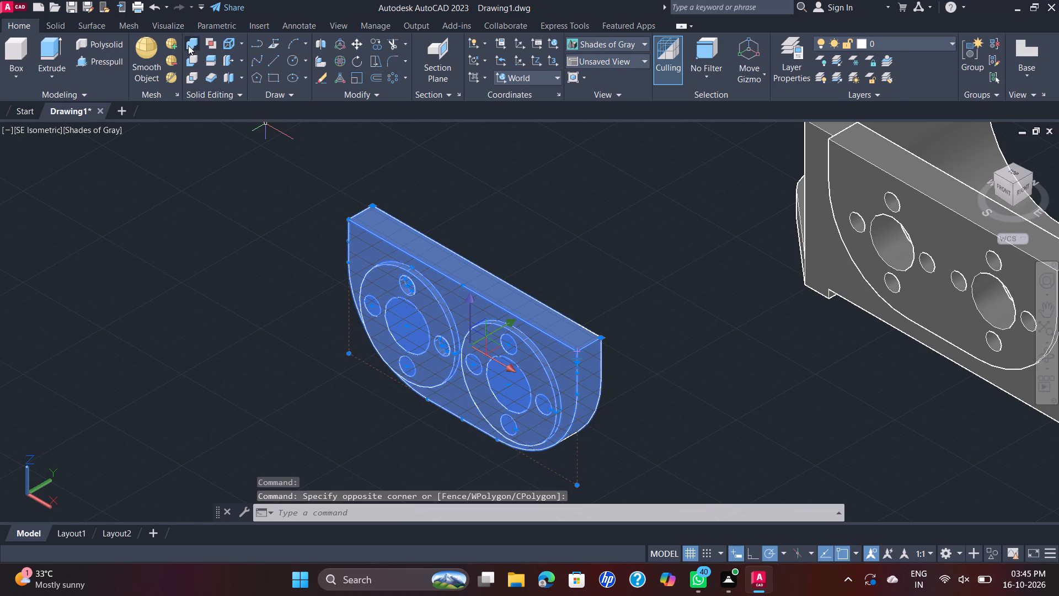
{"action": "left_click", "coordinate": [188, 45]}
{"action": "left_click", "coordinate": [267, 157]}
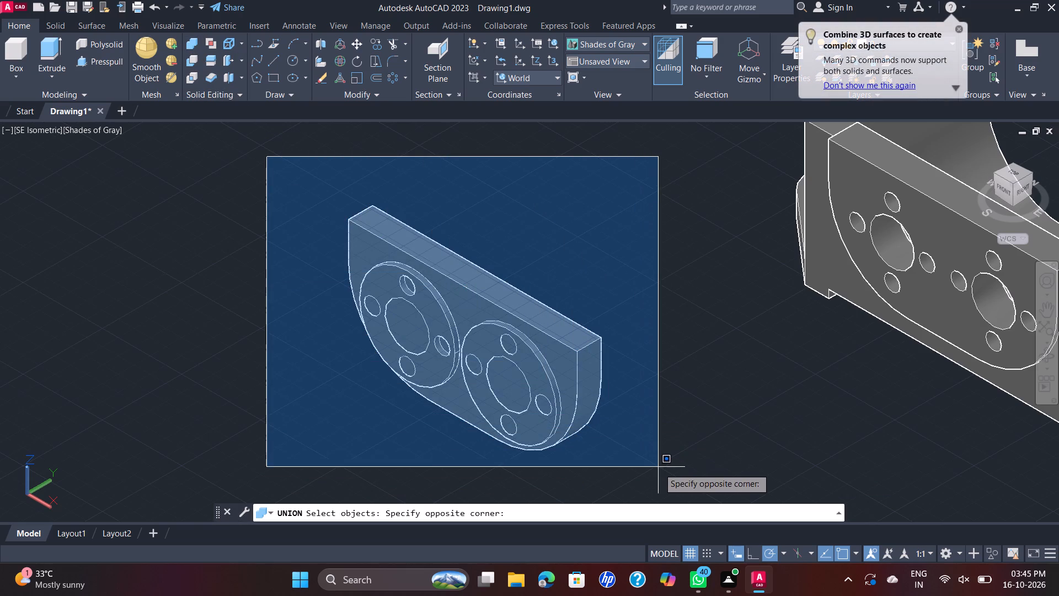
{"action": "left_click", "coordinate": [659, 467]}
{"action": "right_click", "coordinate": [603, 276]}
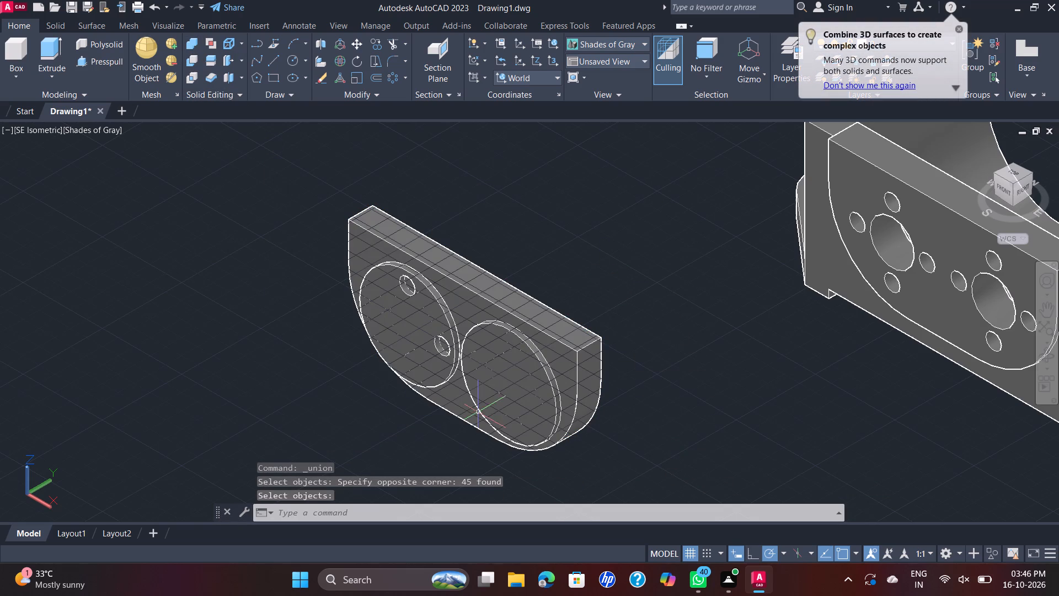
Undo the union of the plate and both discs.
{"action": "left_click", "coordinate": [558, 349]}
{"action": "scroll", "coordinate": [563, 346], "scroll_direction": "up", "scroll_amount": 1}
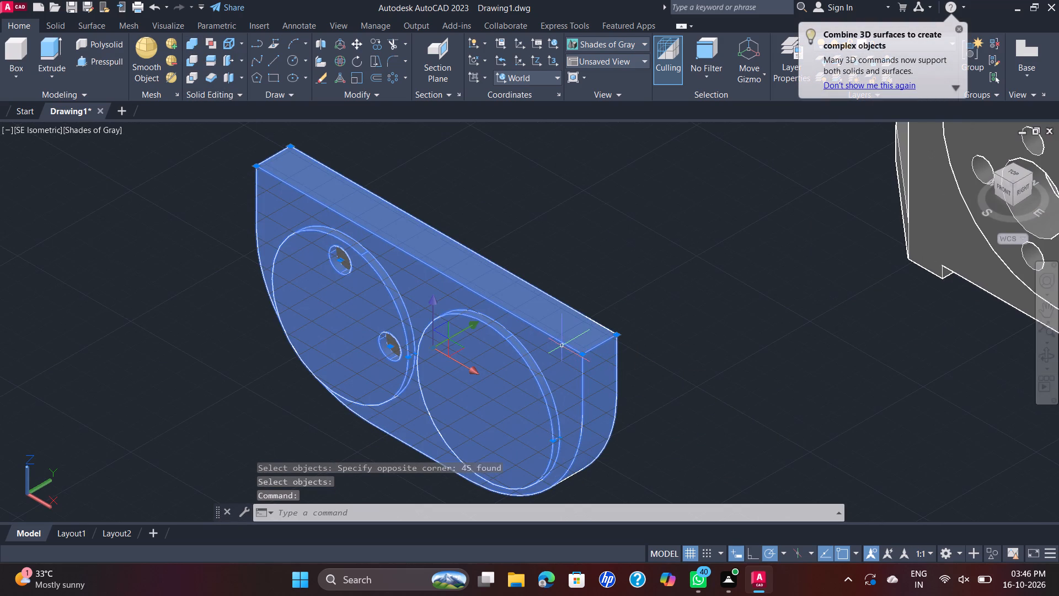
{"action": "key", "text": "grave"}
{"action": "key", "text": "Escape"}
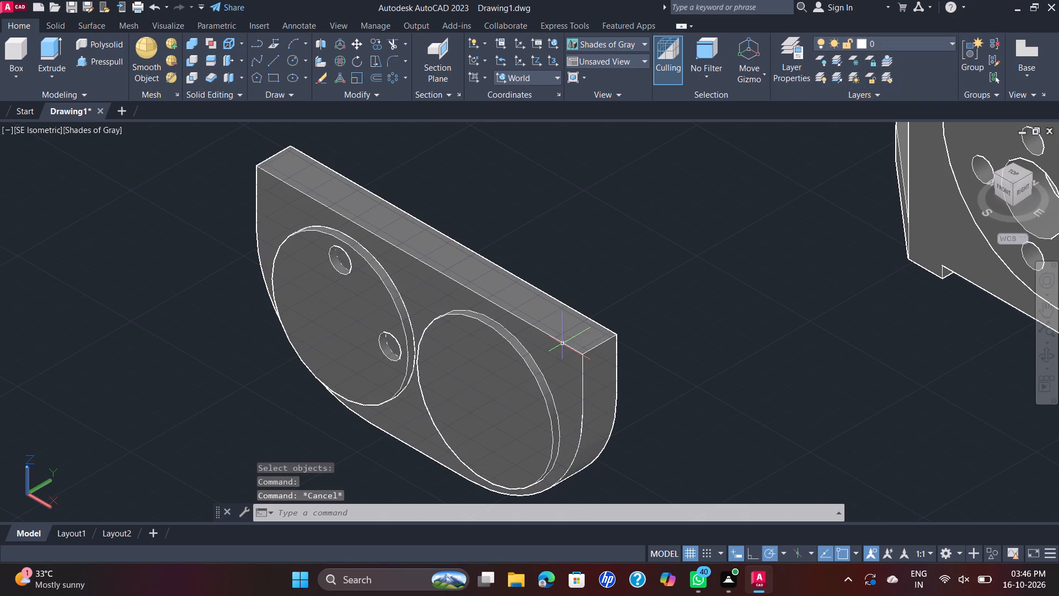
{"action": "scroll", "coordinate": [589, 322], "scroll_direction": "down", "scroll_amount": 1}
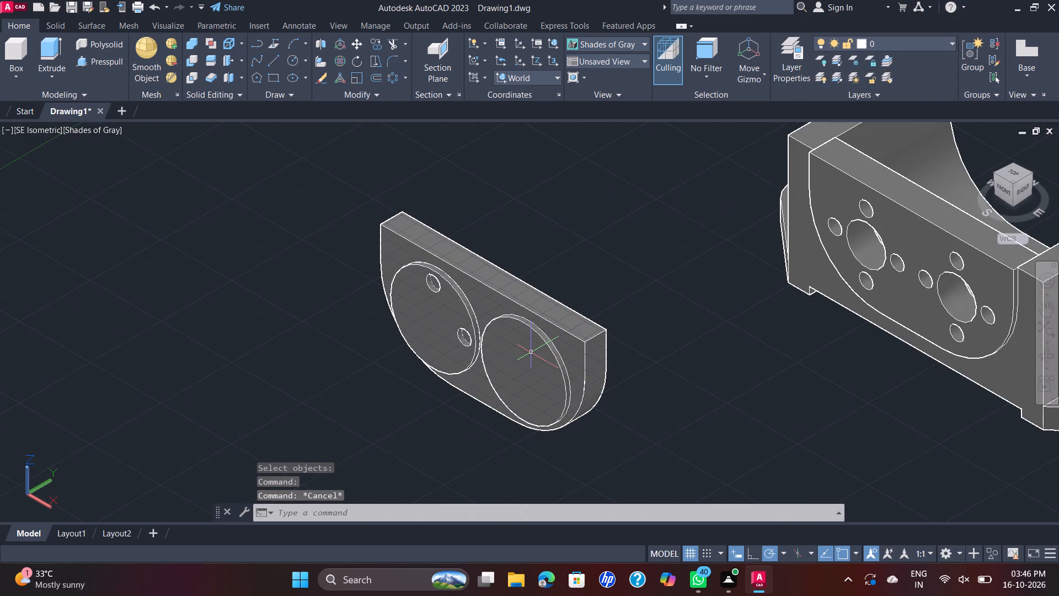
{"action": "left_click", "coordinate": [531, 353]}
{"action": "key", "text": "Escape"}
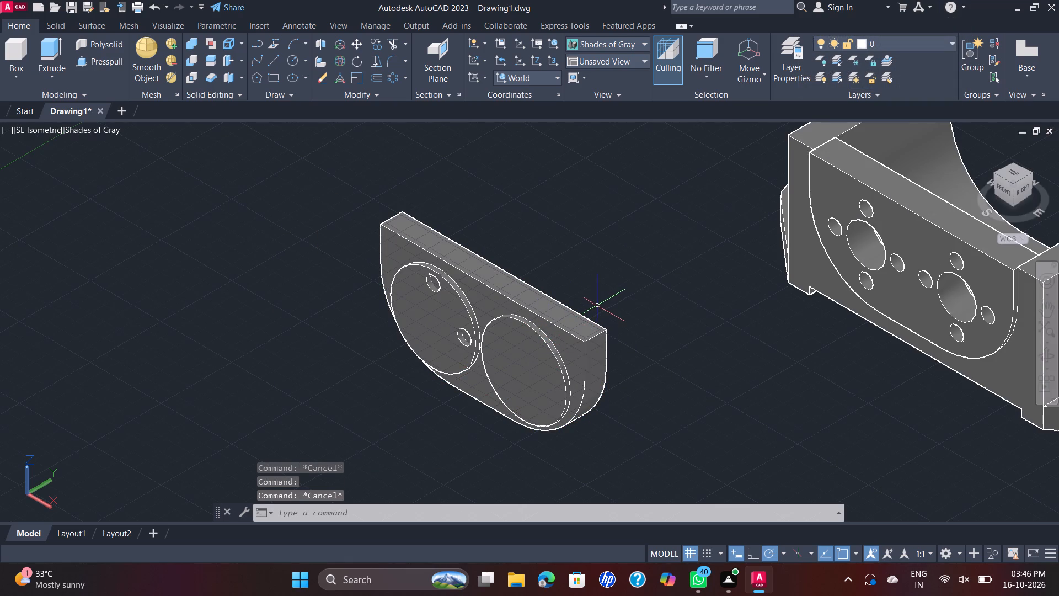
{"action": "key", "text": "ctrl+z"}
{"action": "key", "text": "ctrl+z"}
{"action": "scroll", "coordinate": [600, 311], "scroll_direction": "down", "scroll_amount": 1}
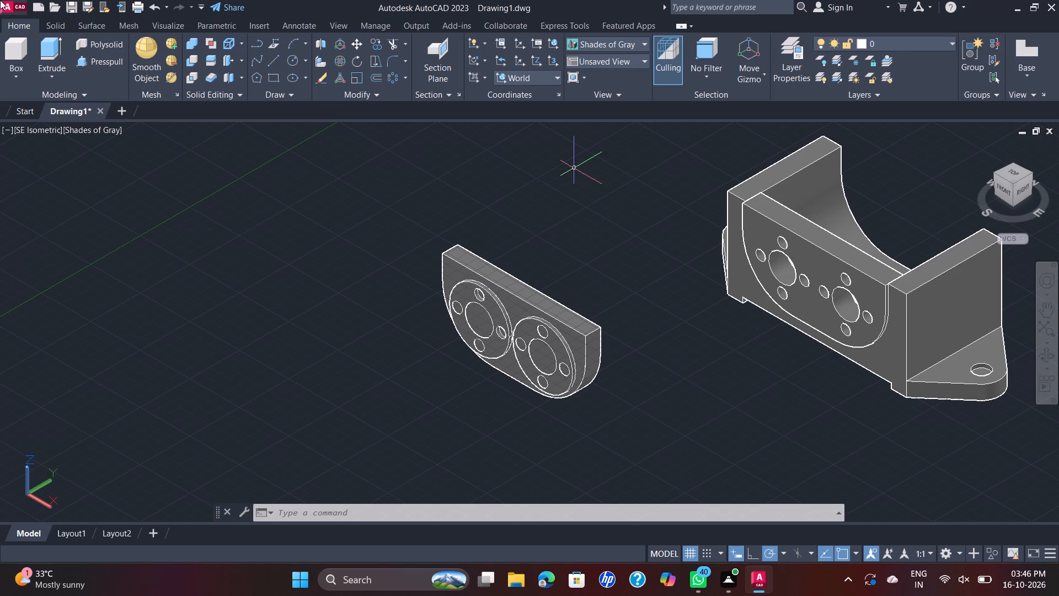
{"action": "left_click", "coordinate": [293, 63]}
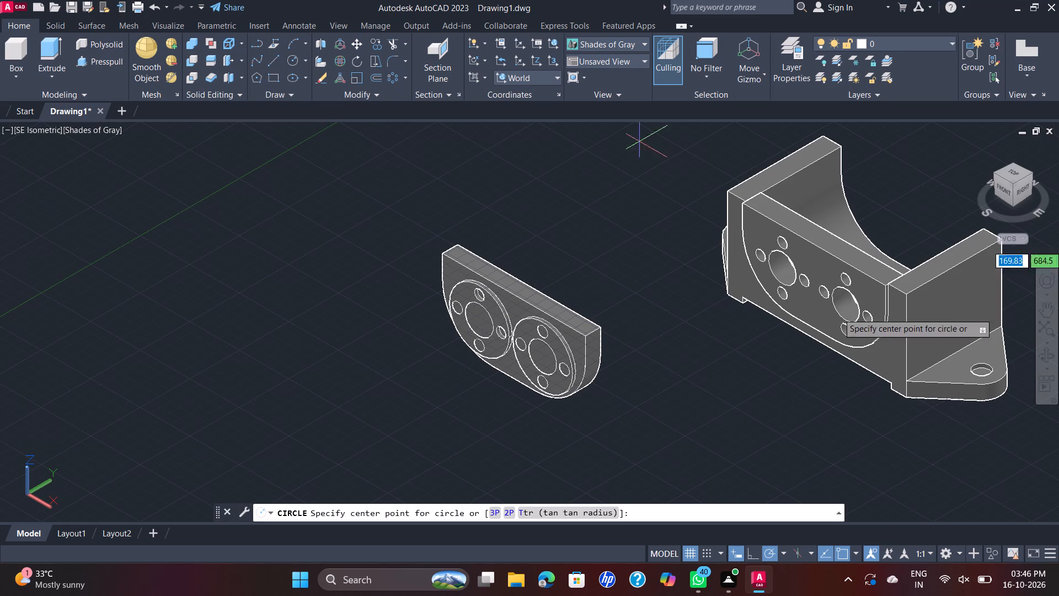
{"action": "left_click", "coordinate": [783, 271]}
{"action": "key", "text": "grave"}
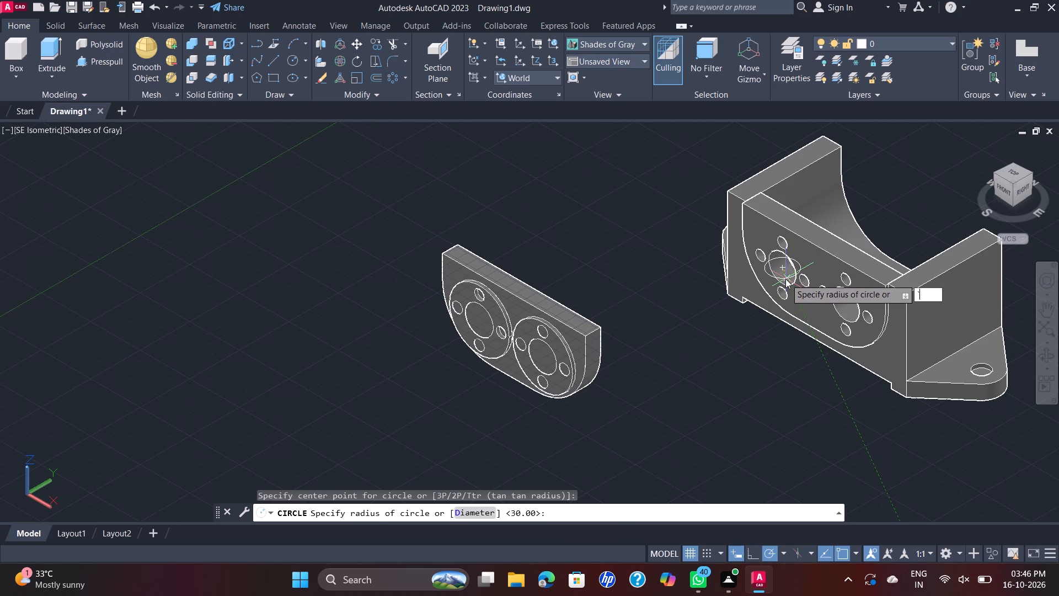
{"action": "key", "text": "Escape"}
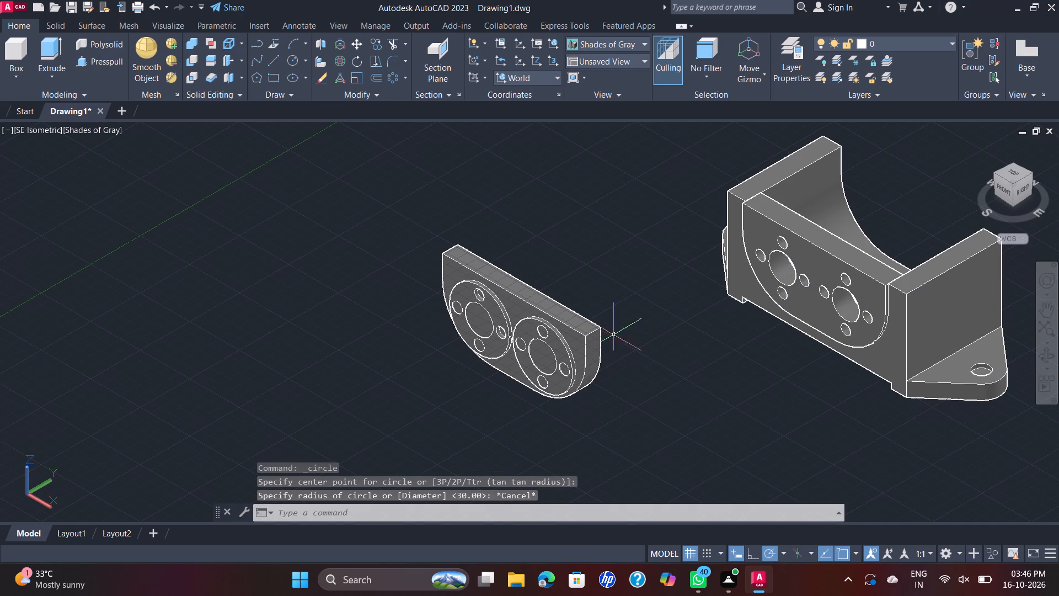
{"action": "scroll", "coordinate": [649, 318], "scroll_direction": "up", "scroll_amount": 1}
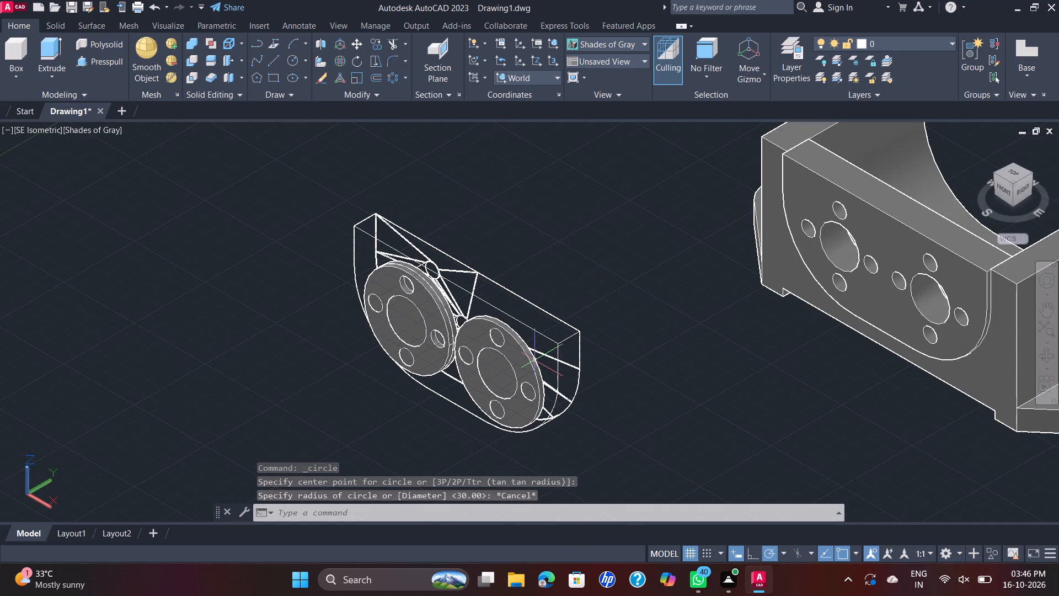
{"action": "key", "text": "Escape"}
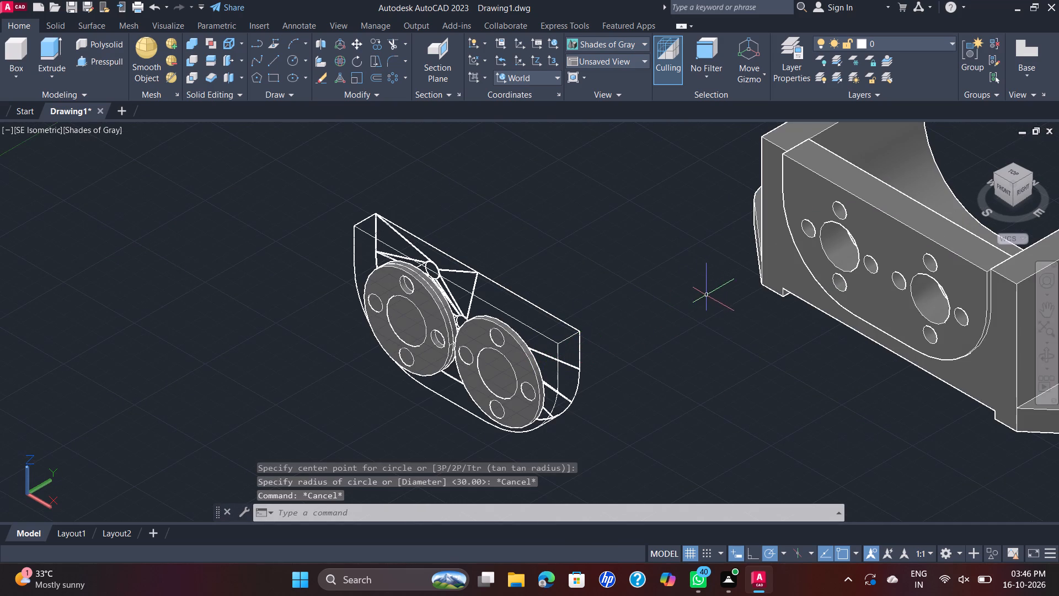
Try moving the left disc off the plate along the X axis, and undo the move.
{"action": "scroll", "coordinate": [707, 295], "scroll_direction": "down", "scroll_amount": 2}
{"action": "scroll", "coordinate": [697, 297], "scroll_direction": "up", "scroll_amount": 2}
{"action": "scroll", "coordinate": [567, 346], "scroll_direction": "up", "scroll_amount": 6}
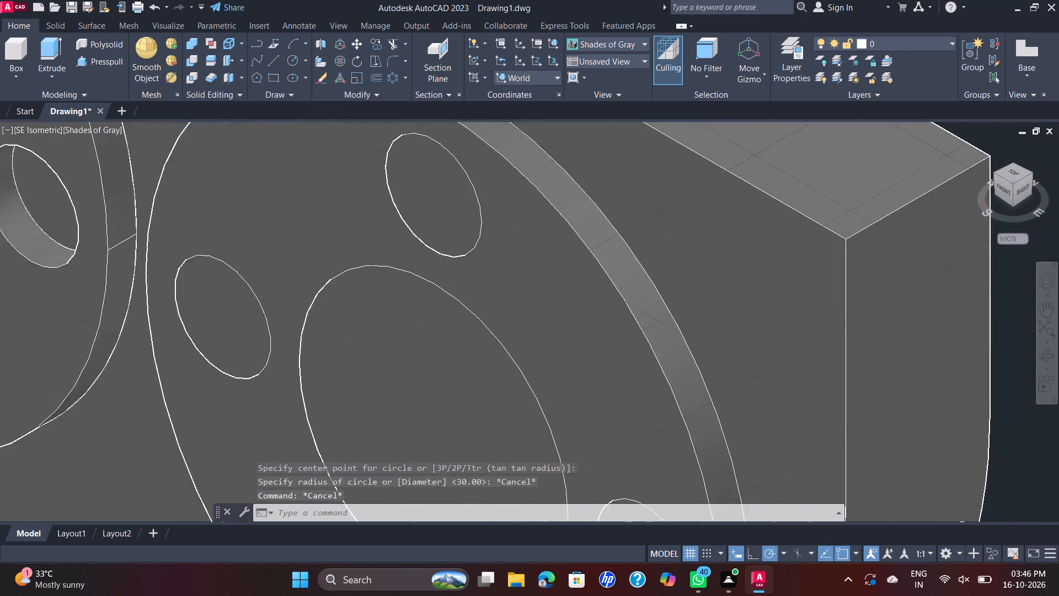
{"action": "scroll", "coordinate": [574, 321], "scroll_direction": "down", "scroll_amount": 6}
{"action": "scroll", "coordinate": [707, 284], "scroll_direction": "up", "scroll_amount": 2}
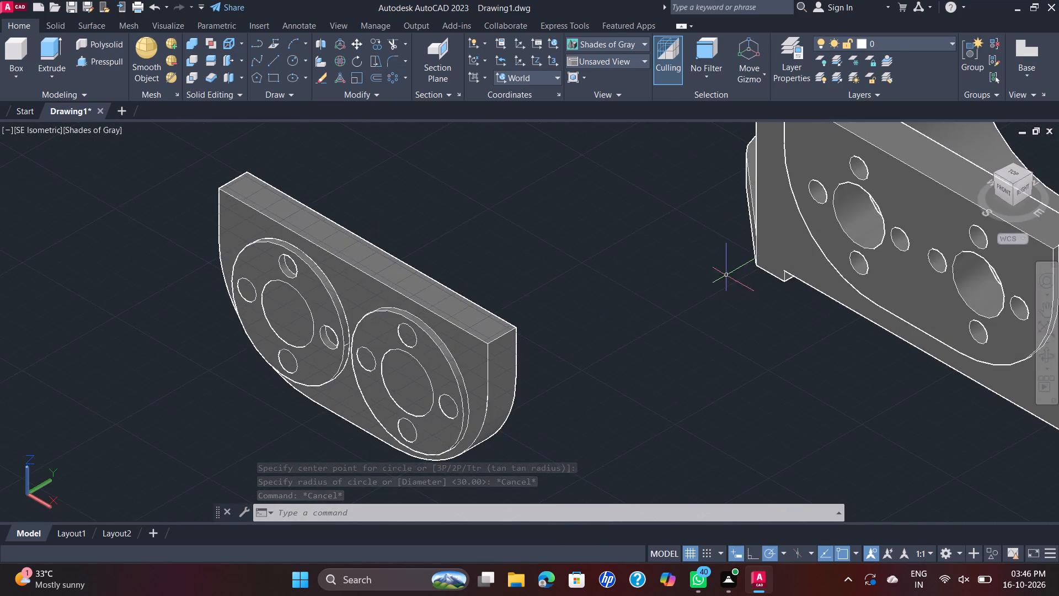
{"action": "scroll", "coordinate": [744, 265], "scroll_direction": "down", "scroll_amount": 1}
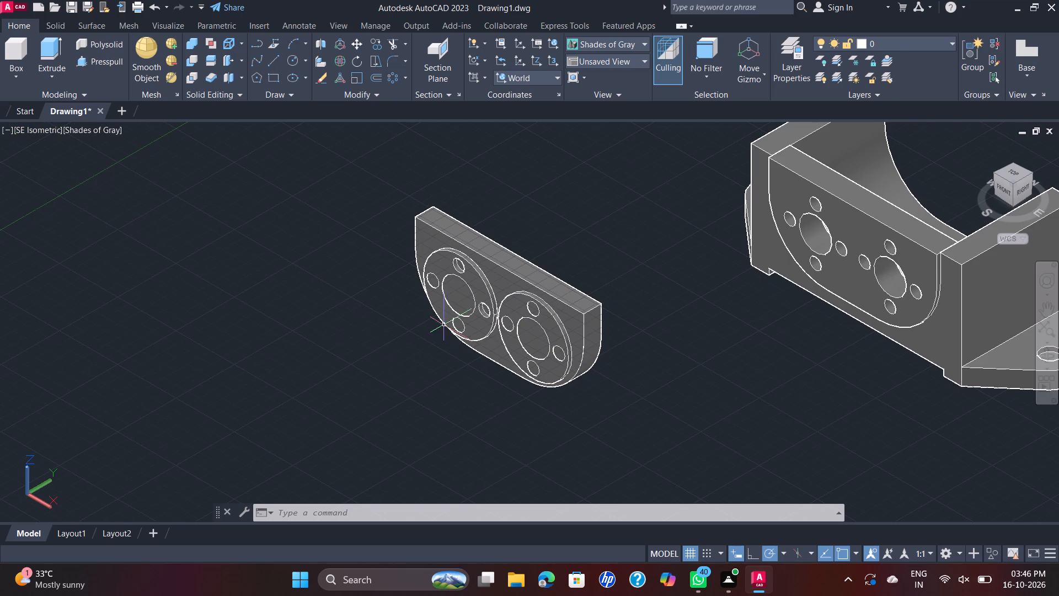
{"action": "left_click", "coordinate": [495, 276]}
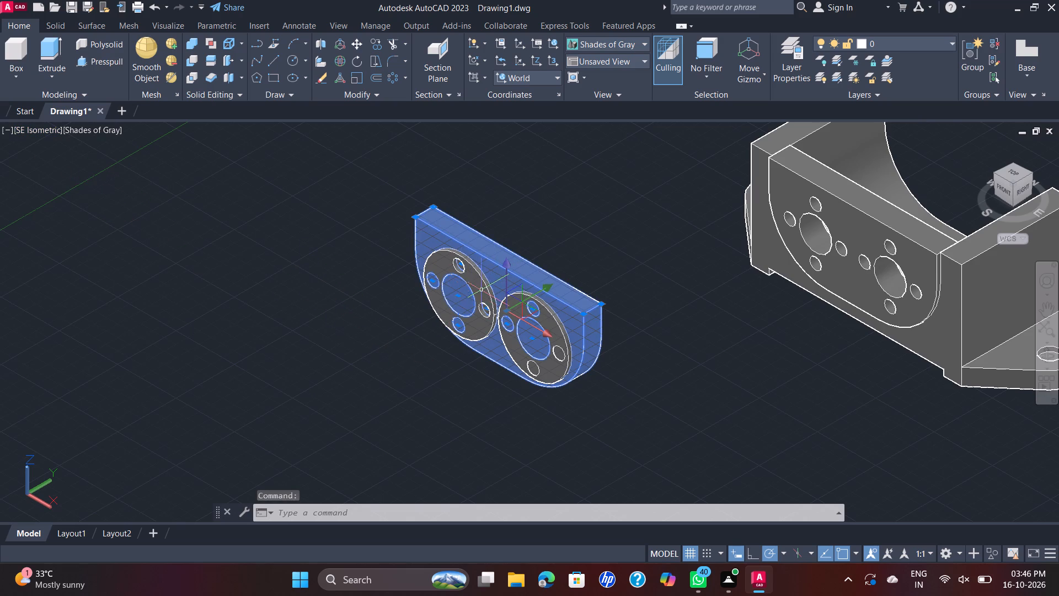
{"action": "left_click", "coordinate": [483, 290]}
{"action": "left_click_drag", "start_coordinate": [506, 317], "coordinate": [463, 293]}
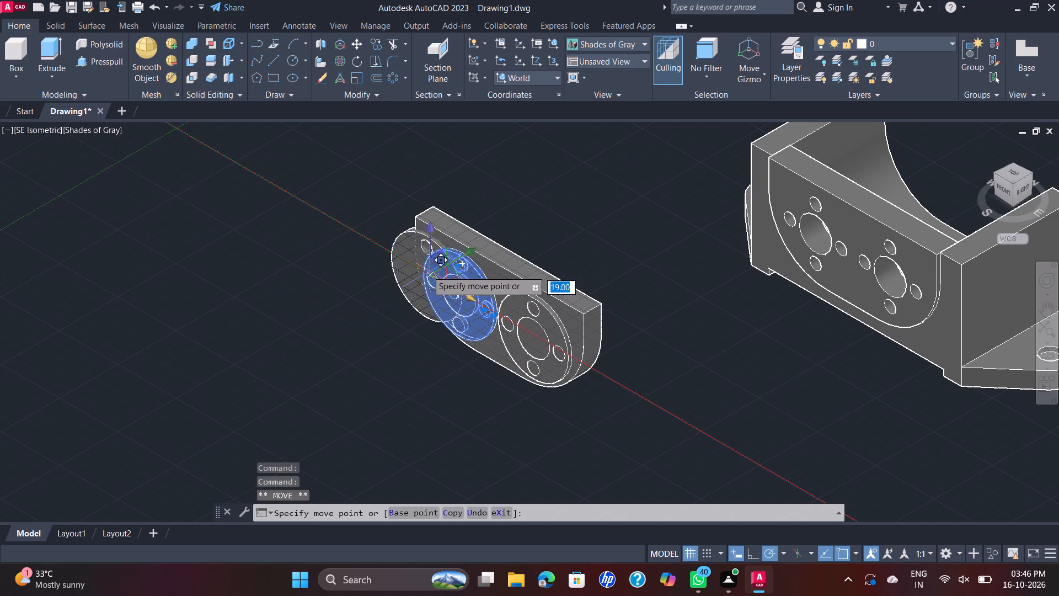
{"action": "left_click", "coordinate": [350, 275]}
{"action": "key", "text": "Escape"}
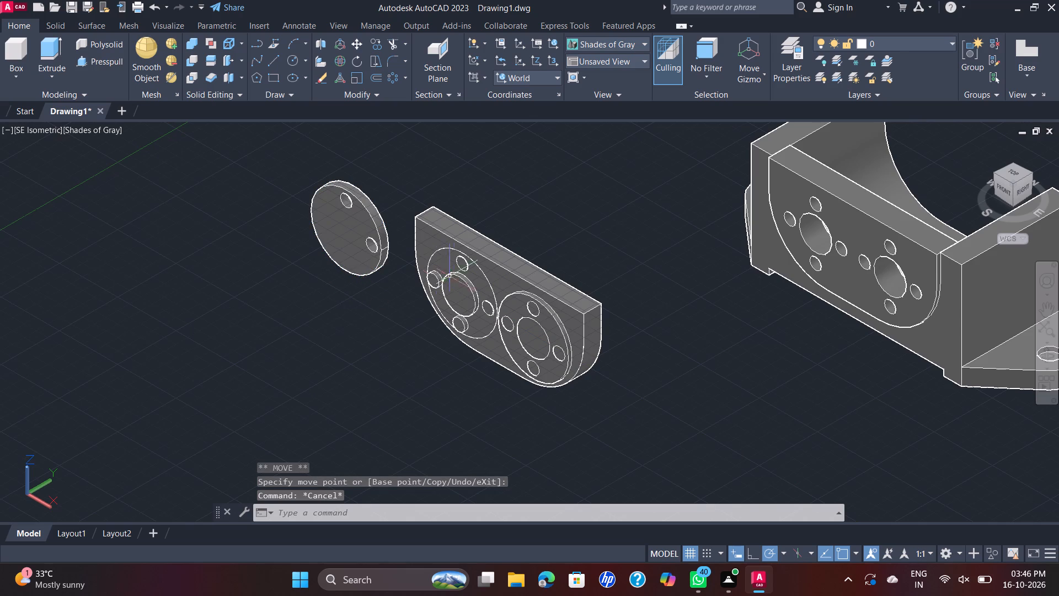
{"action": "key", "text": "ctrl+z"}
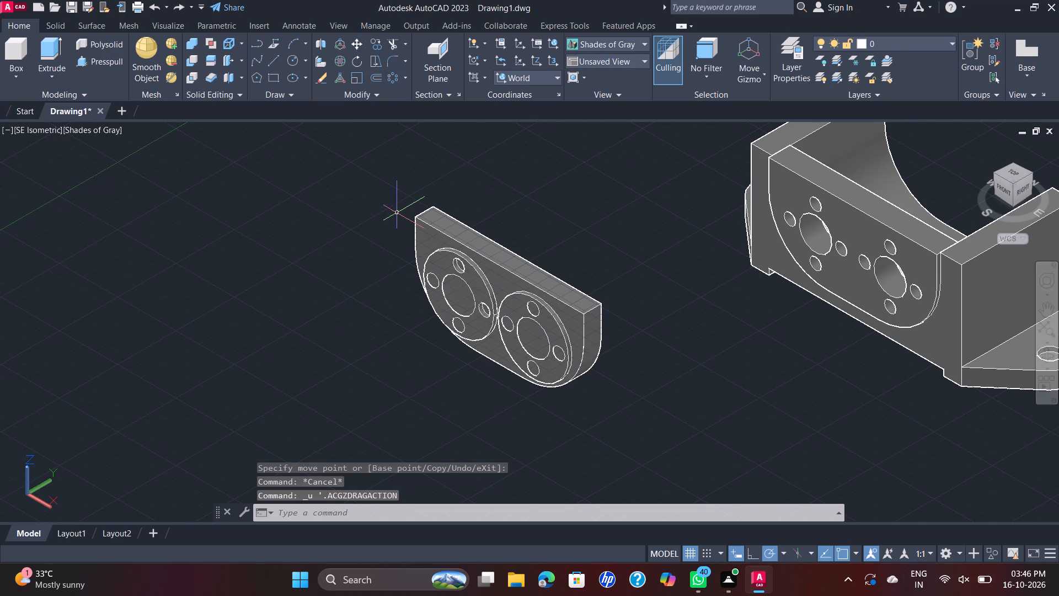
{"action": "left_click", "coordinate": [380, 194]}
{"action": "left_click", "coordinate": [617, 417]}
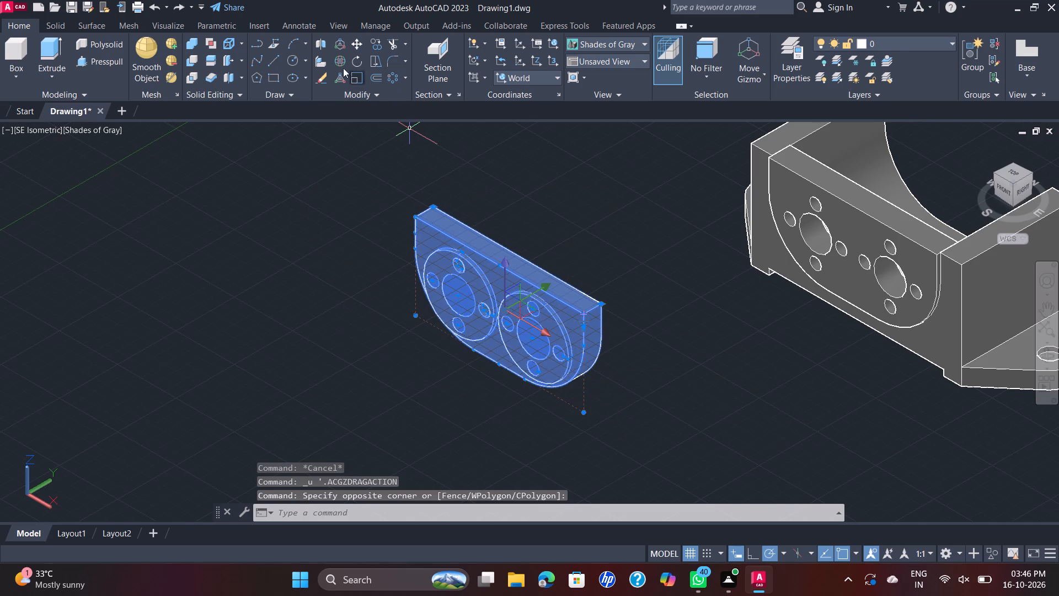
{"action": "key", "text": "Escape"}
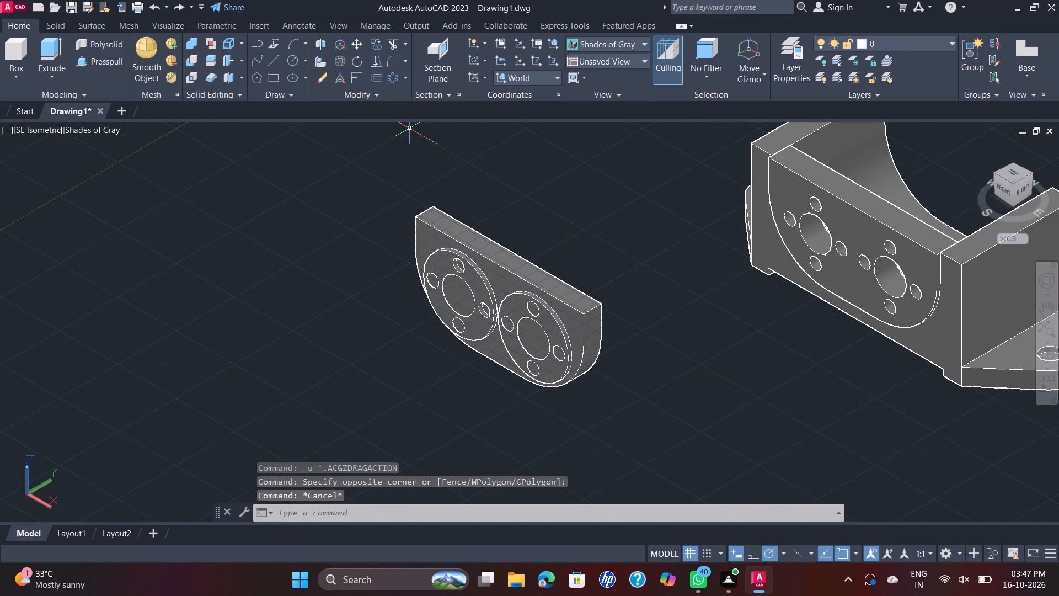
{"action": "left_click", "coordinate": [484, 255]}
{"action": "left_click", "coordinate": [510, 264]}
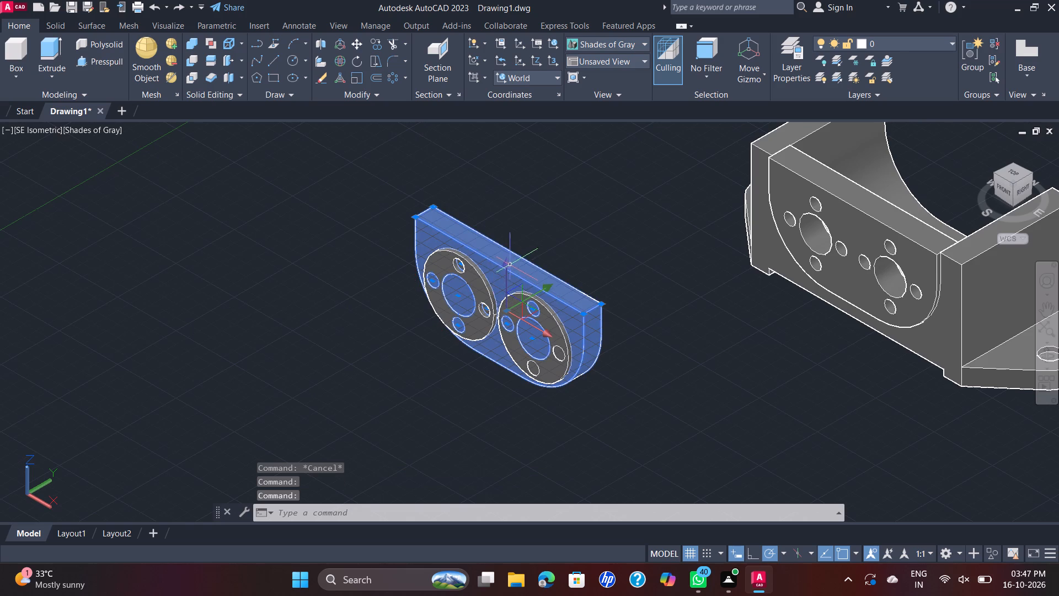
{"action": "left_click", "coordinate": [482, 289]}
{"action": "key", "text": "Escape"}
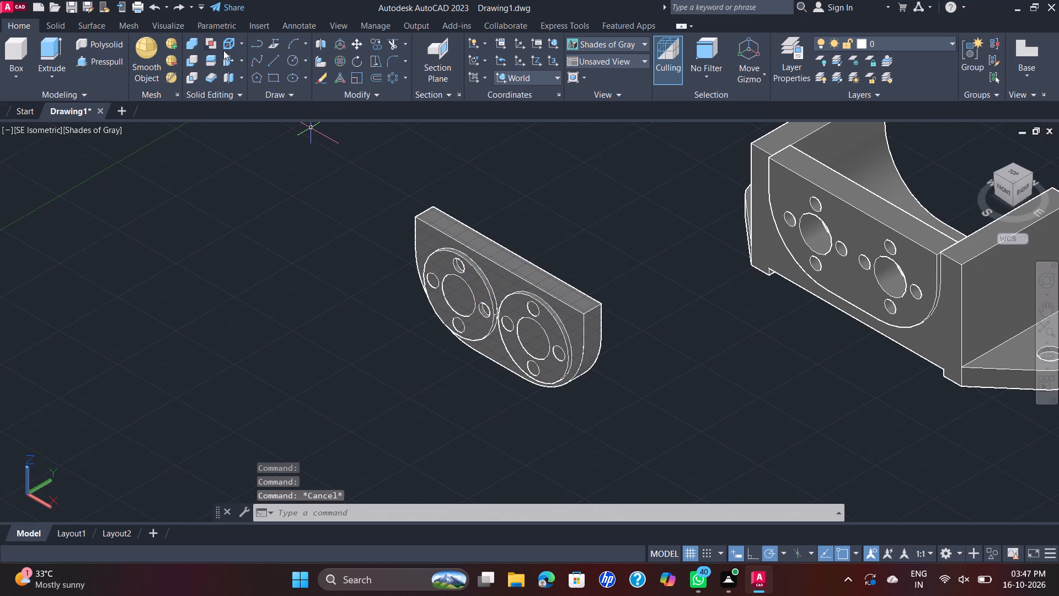
Union the 15-thick plate with both discs and their circles, selecting everything in one window.
{"action": "left_click", "coordinate": [192, 42]}
{"action": "left_click", "coordinate": [317, 204]}
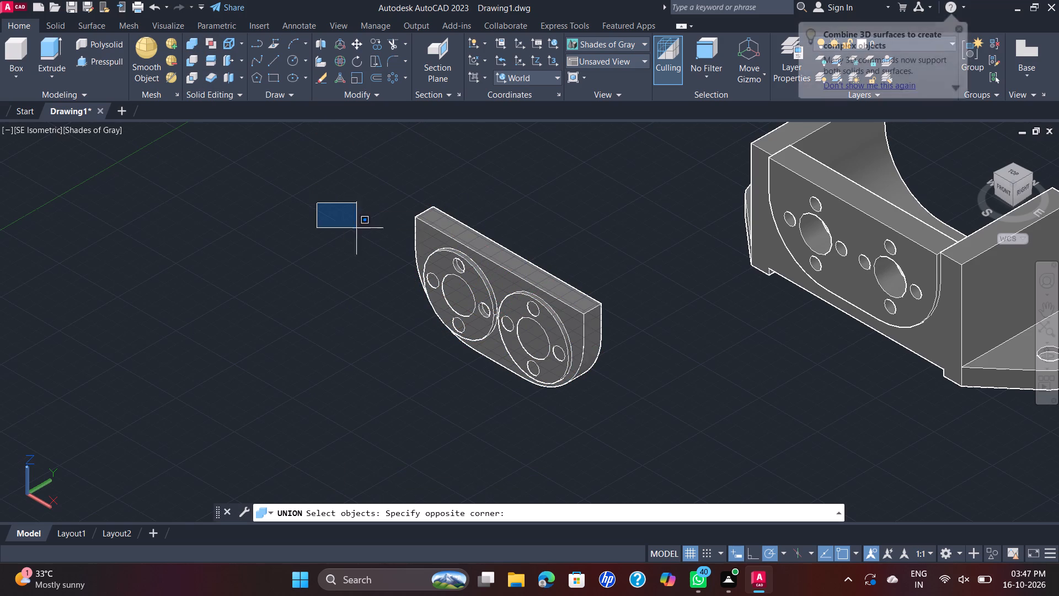
{"action": "left_click", "coordinate": [628, 428]}
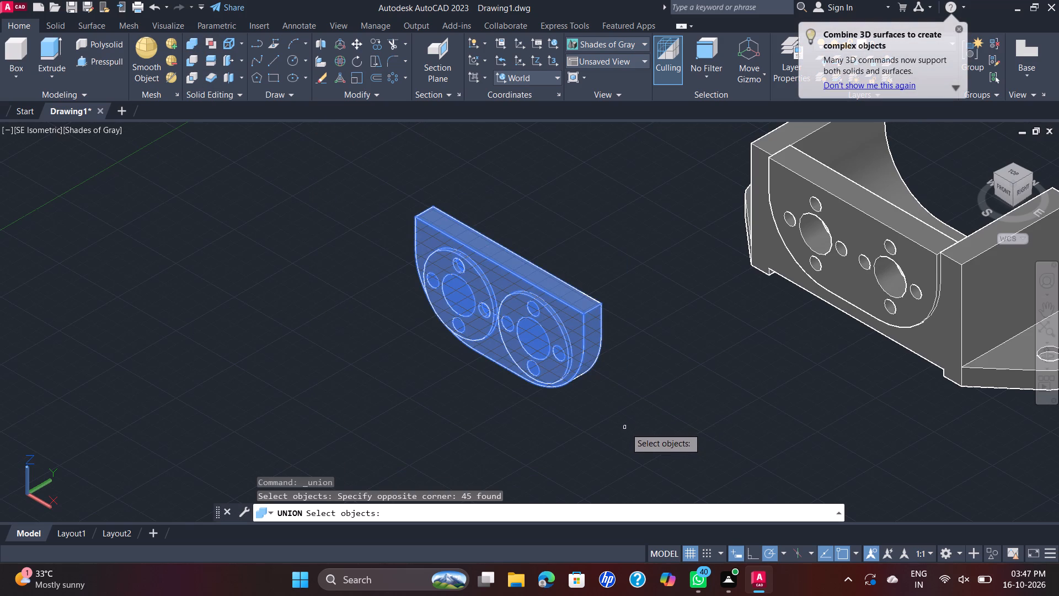
{"action": "key", "text": "Return"}
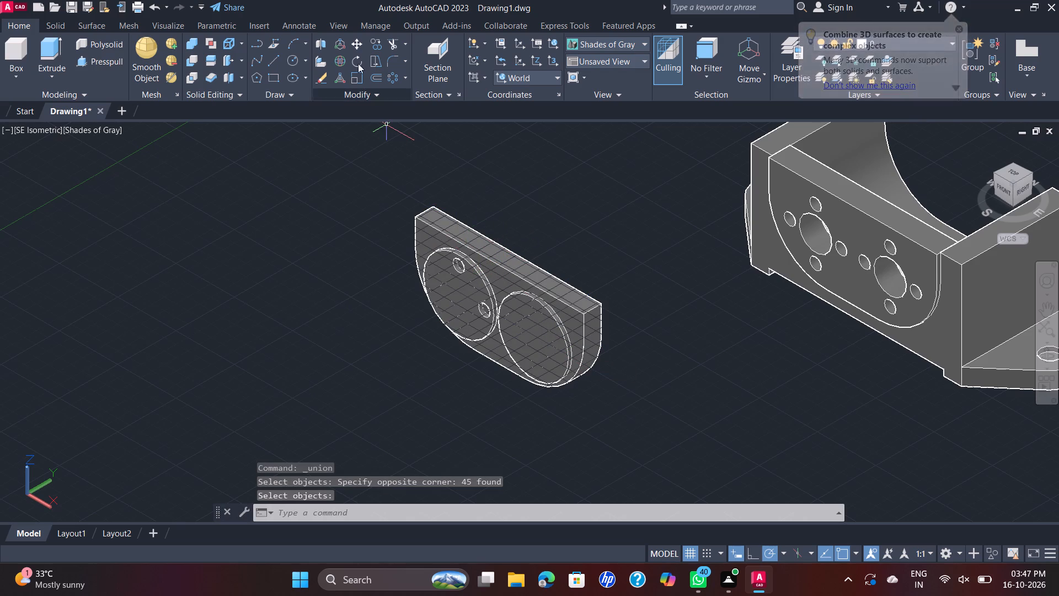
Move the united plate-and-disc solid away from its flat outline and circles, into the empty space beside them.
{"action": "left_click", "coordinate": [463, 259]}
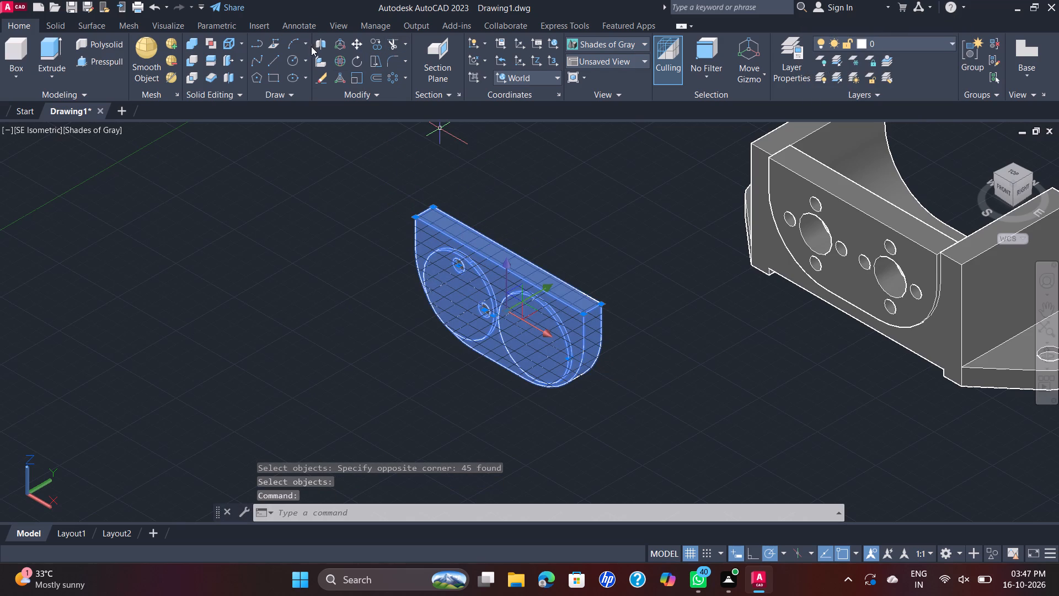
{"action": "left_click", "coordinate": [359, 50]}
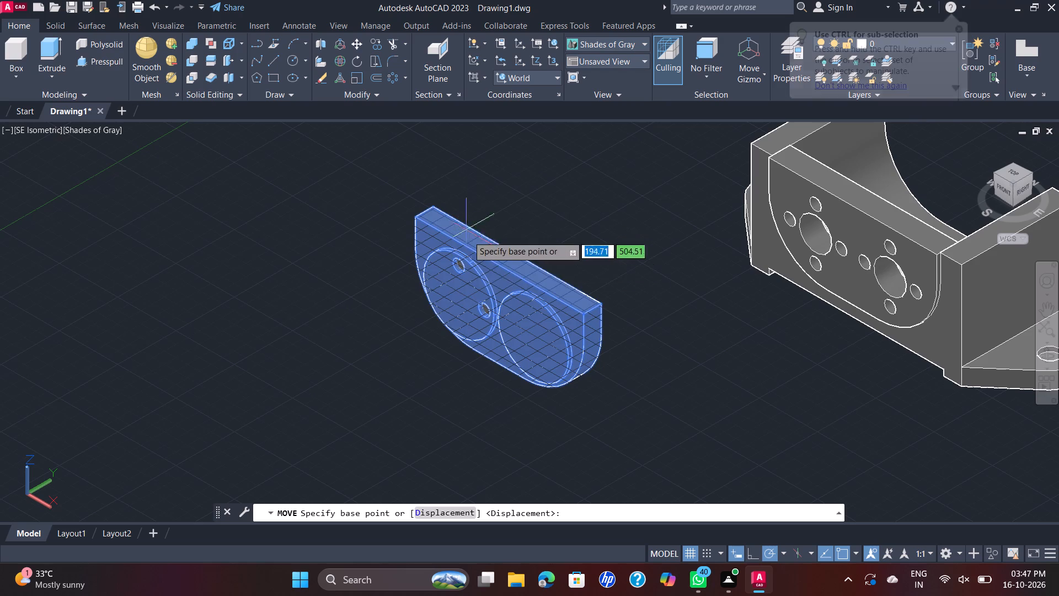
{"action": "left_click", "coordinate": [482, 264]}
{"action": "left_click", "coordinate": [230, 251]}
Delete the shaded region of merged circles left inside the flat plate outline.
{"action": "scroll", "coordinate": [438, 300], "scroll_direction": "up", "scroll_amount": 2}
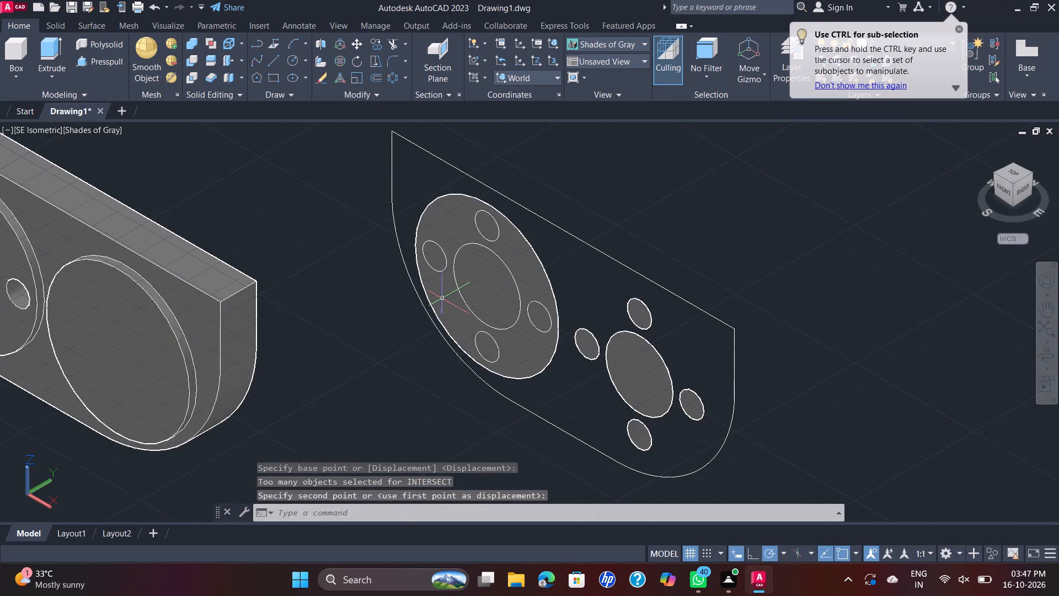
{"action": "scroll", "coordinate": [442, 299], "scroll_direction": "down", "scroll_amount": 2}
{"action": "scroll", "coordinate": [444, 299], "scroll_direction": "up", "scroll_amount": 1}
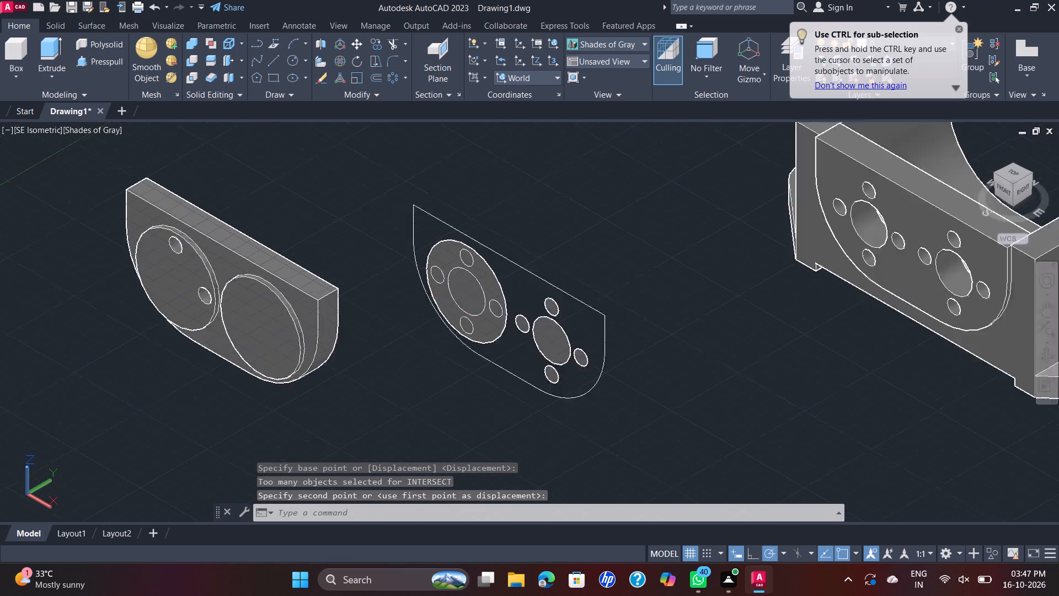
{"action": "scroll", "coordinate": [444, 299], "scroll_direction": "up", "scroll_amount": 1}
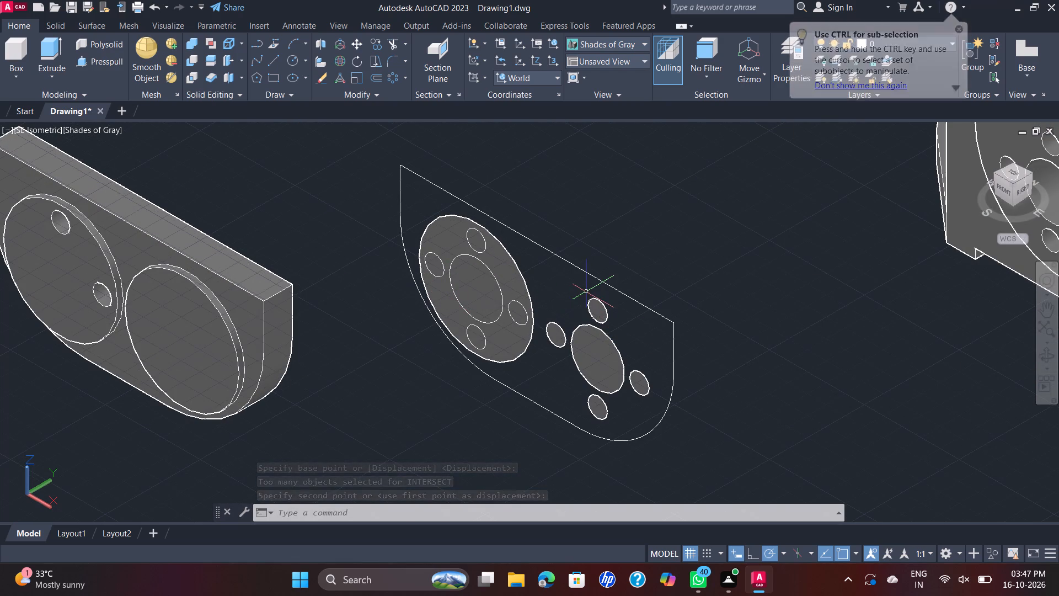
{"action": "left_click", "coordinate": [510, 280]}
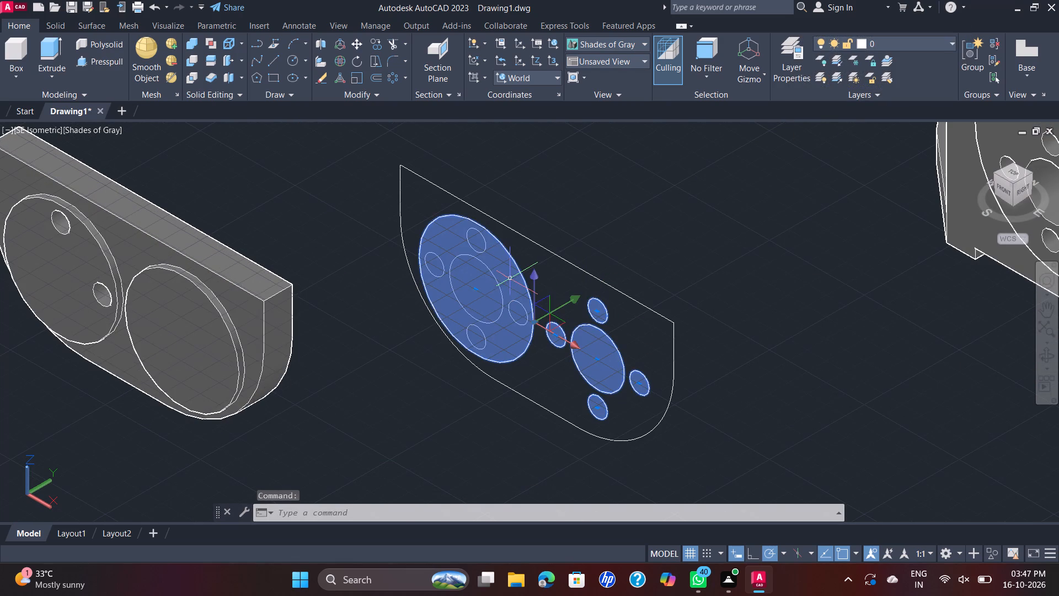
{"action": "key", "text": "Escape"}
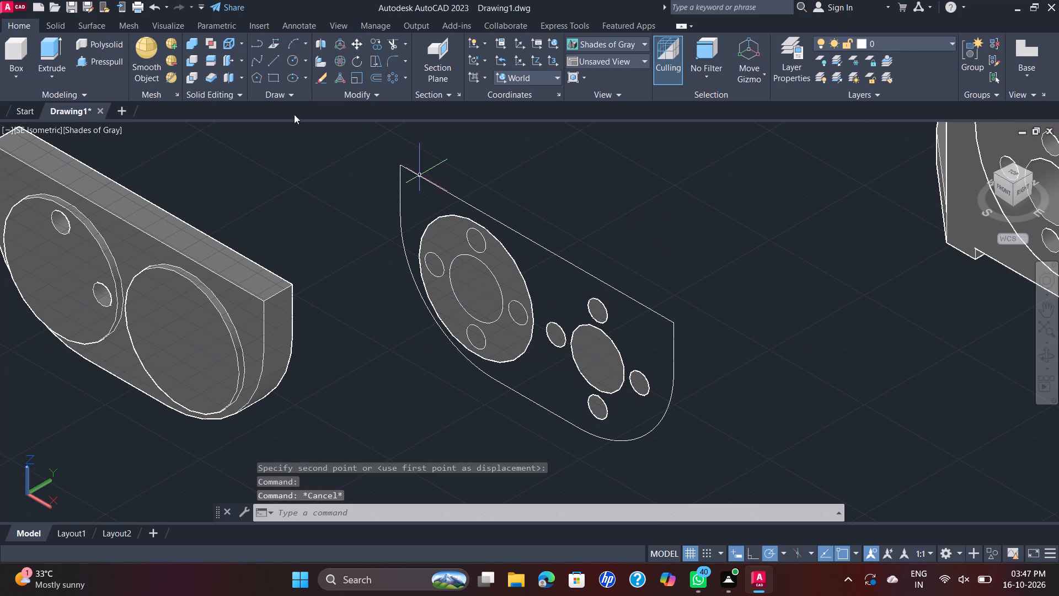
{"action": "left_click", "coordinate": [87, 63]}
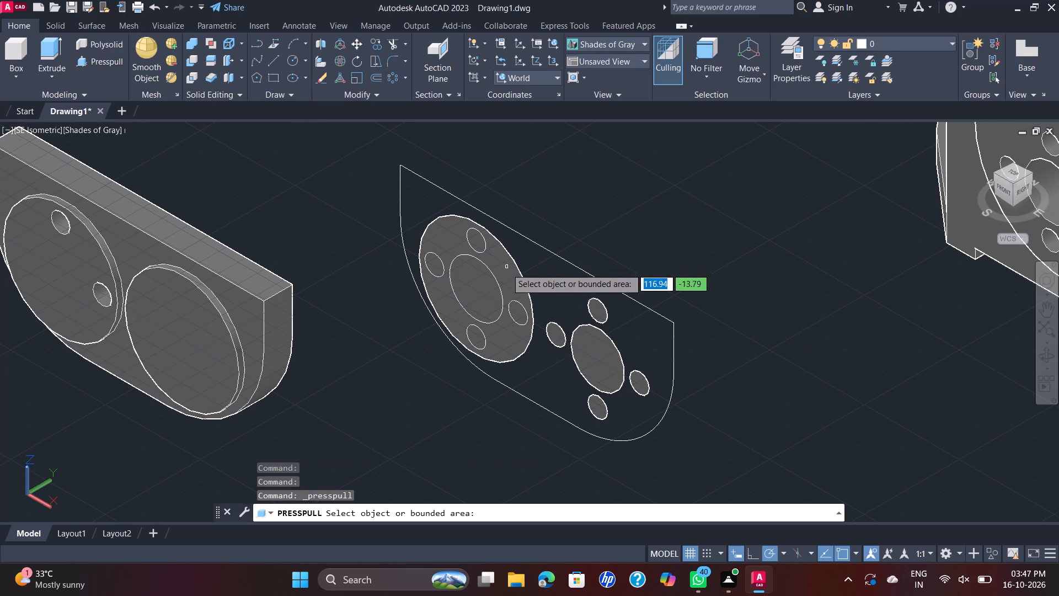
{"action": "key", "text": "Escape"}
{"action": "left_click", "coordinate": [509, 280]}
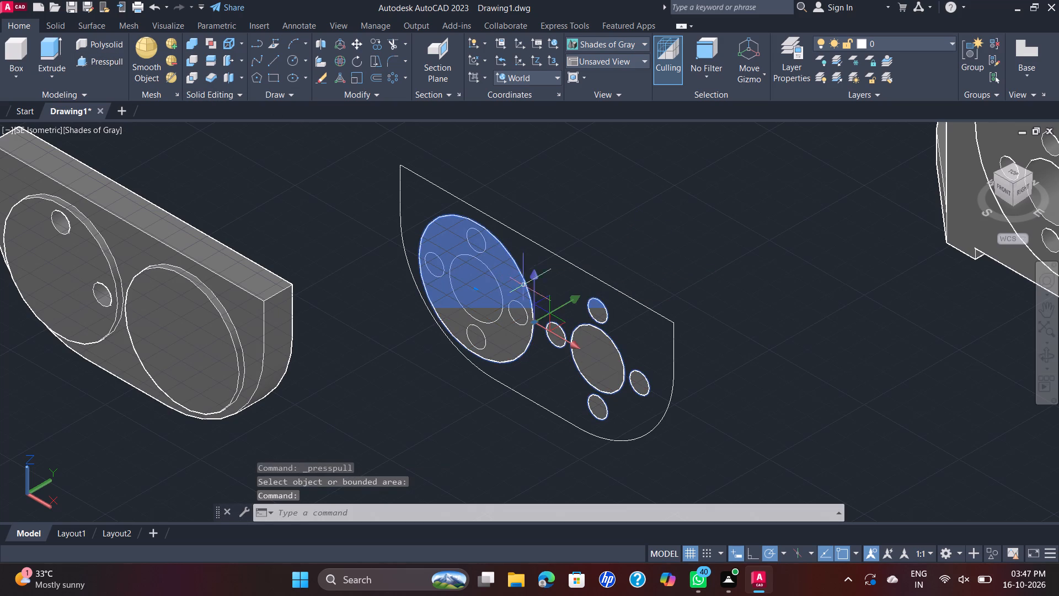
{"action": "key", "text": "Delete"}
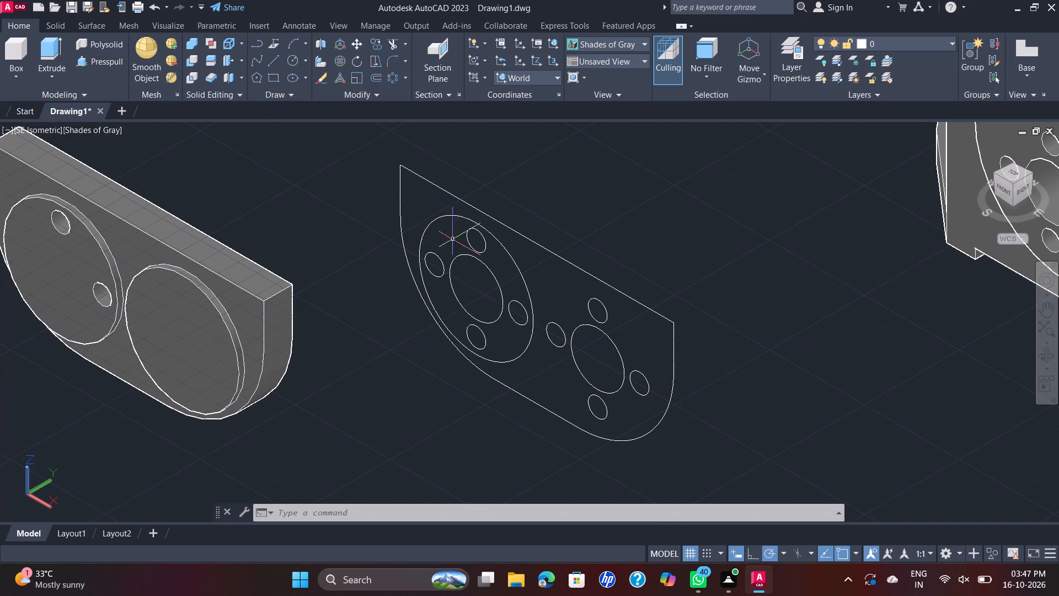
Copy the left large outer circle from its centre to the centre of the right hole circle.
{"action": "left_click", "coordinate": [457, 216]}
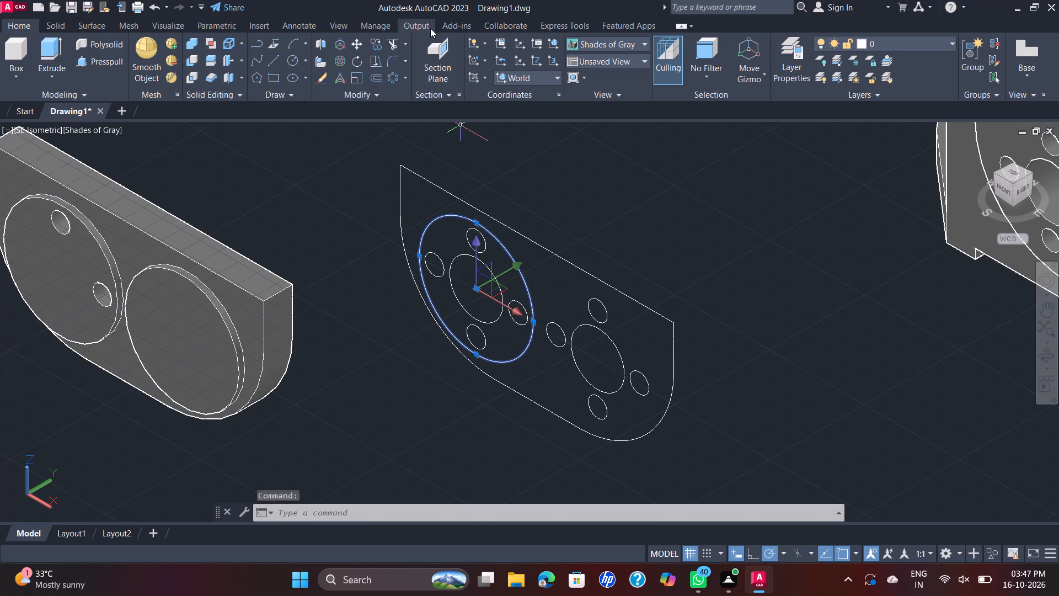
{"action": "left_click", "coordinate": [379, 40]}
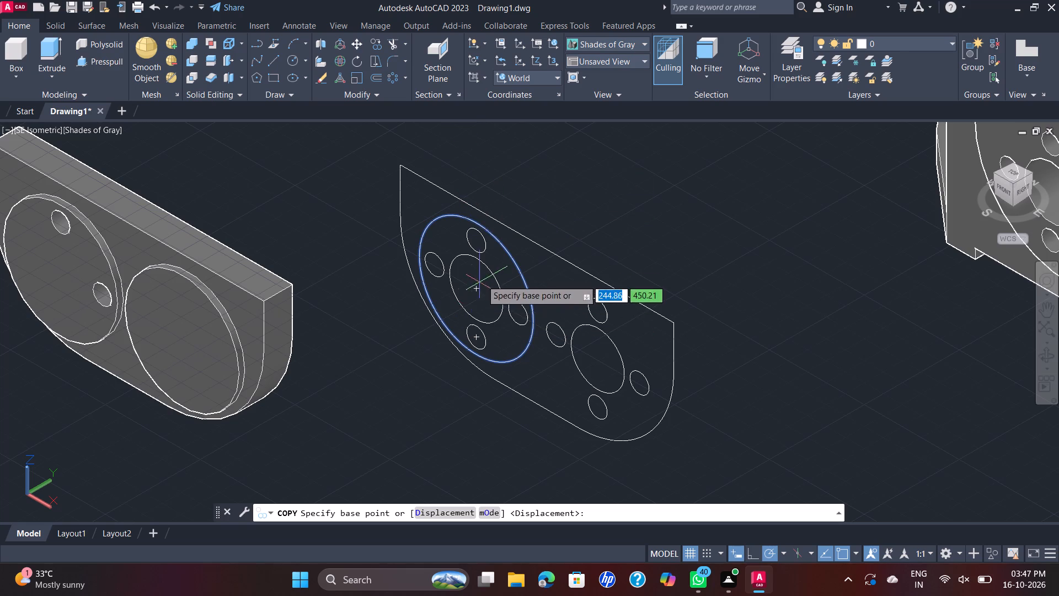
{"action": "left_click", "coordinate": [474, 293]}
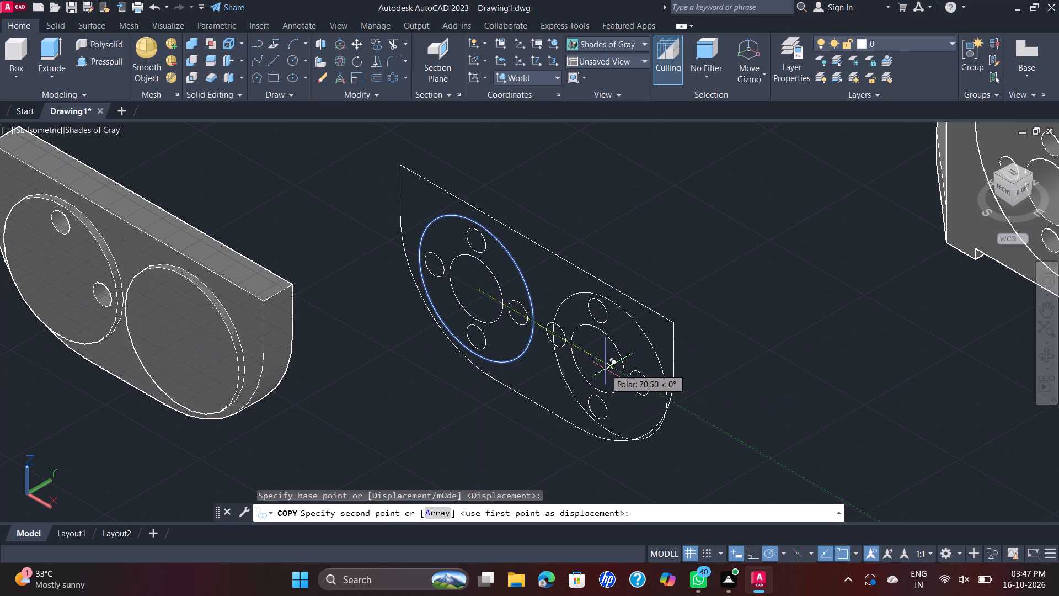
{"action": "left_click", "coordinate": [600, 363]}
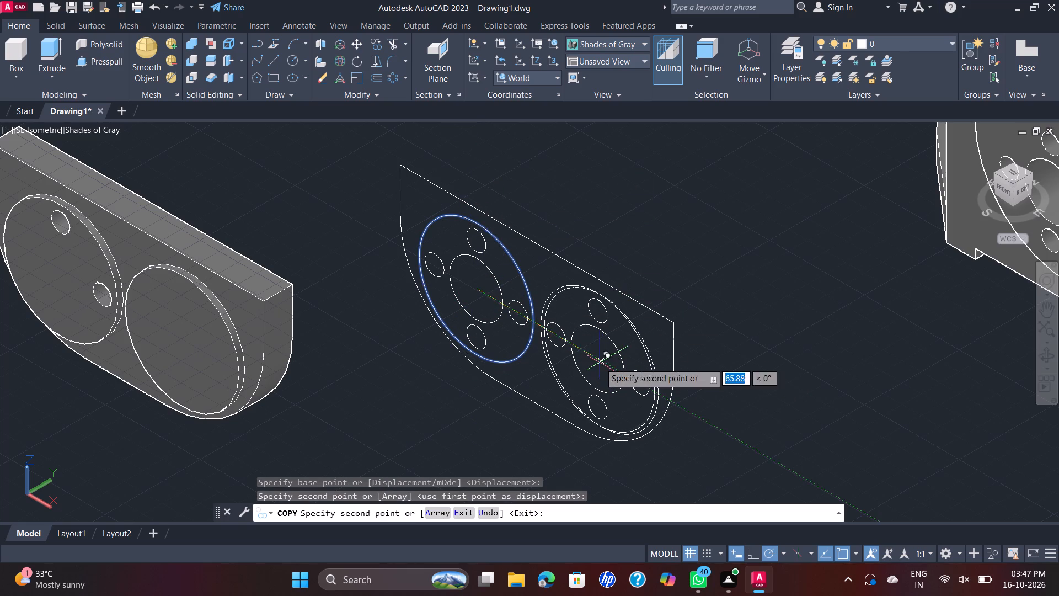
{"action": "key", "text": "Escape"}
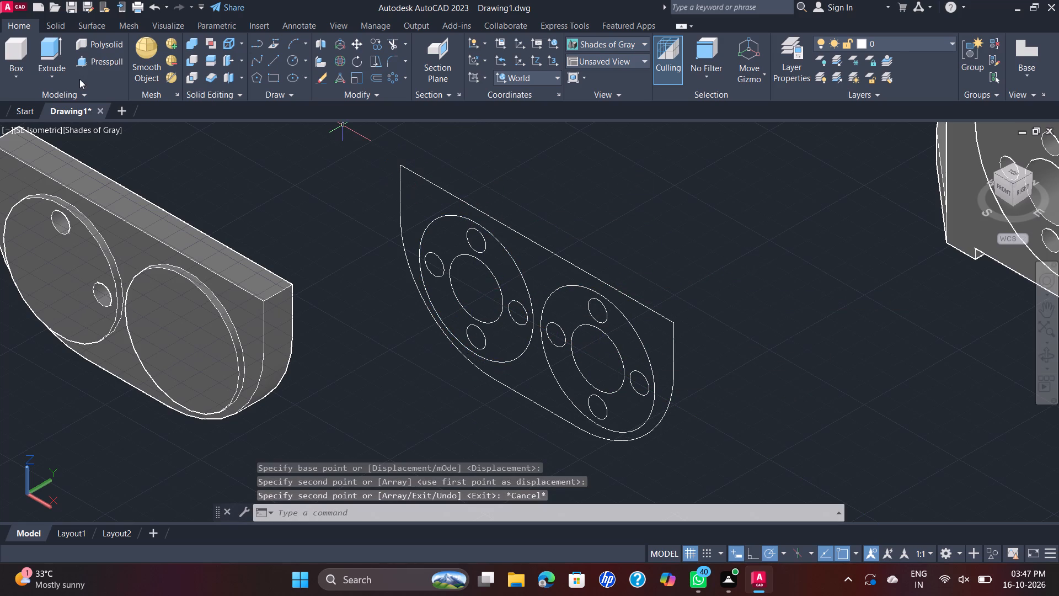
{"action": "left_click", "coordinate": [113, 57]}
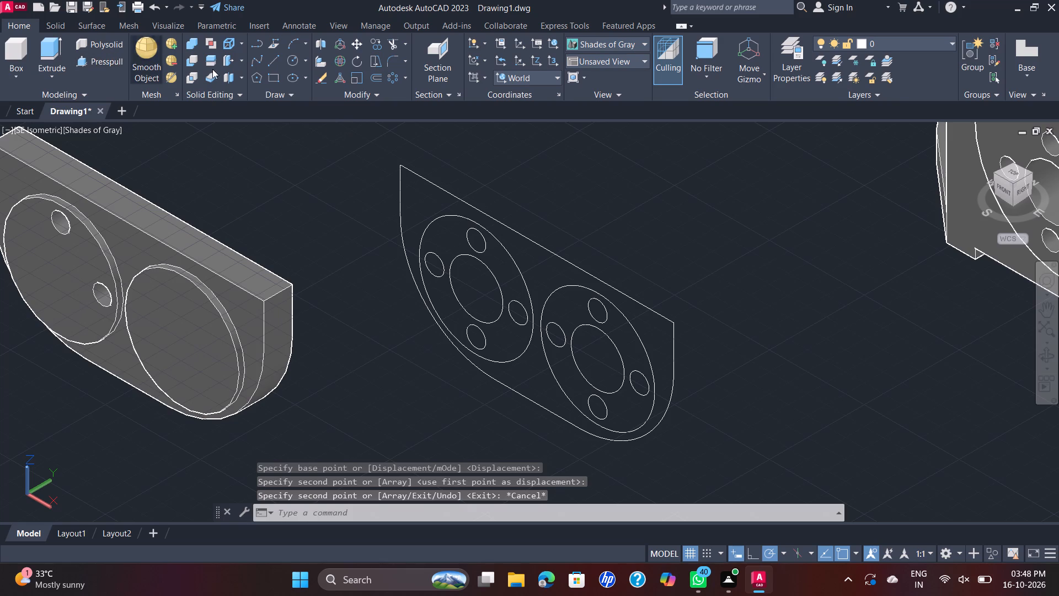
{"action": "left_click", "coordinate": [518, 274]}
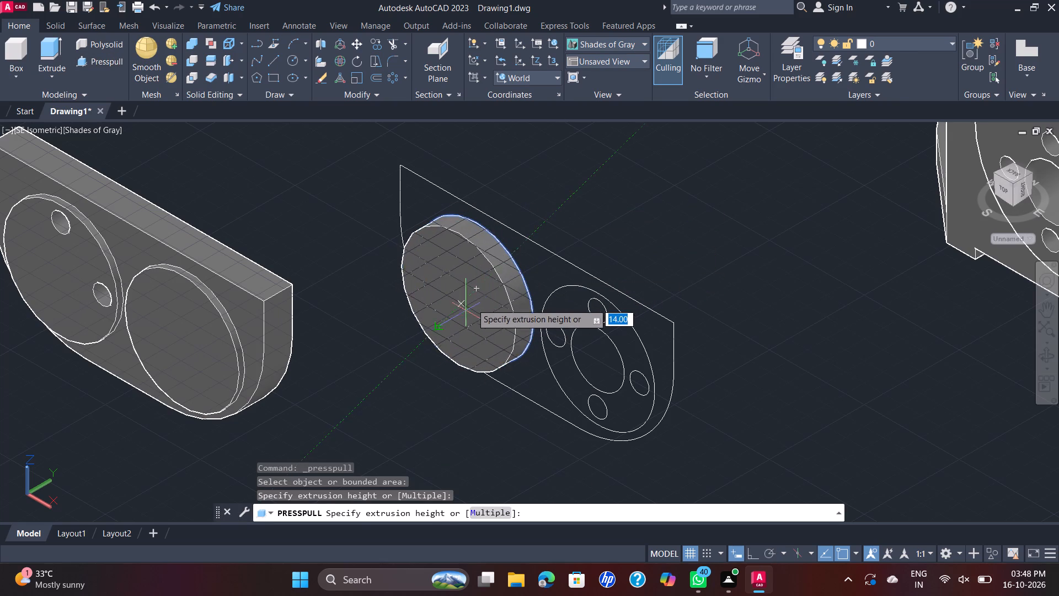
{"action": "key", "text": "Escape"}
Press-pull the four small hole circles and the central circle inside the left large circle to a height of 3.
{"action": "key", "text": "space"}
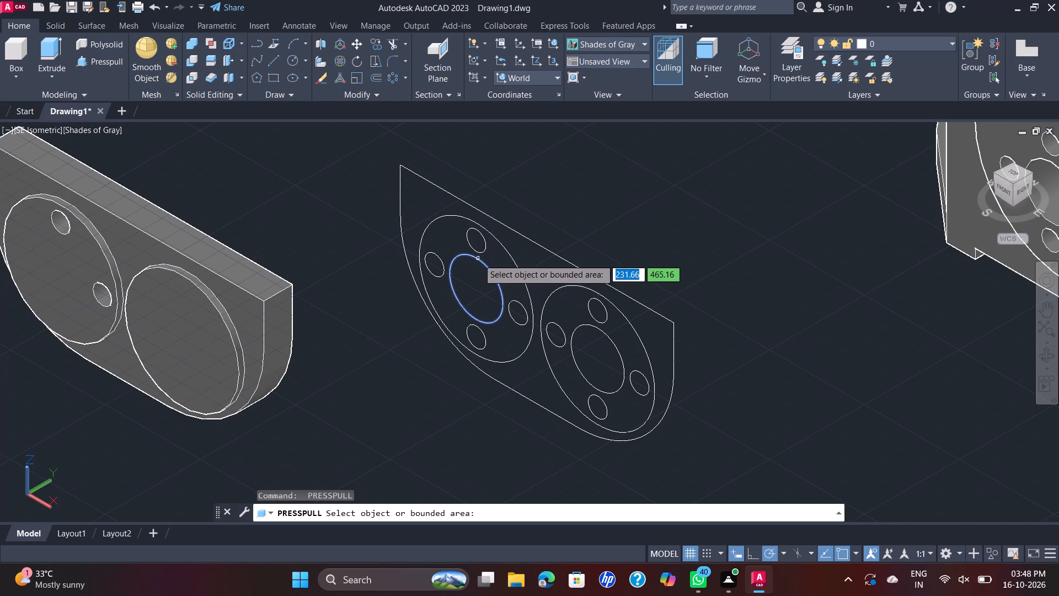
{"action": "left_click", "coordinate": [486, 246]}
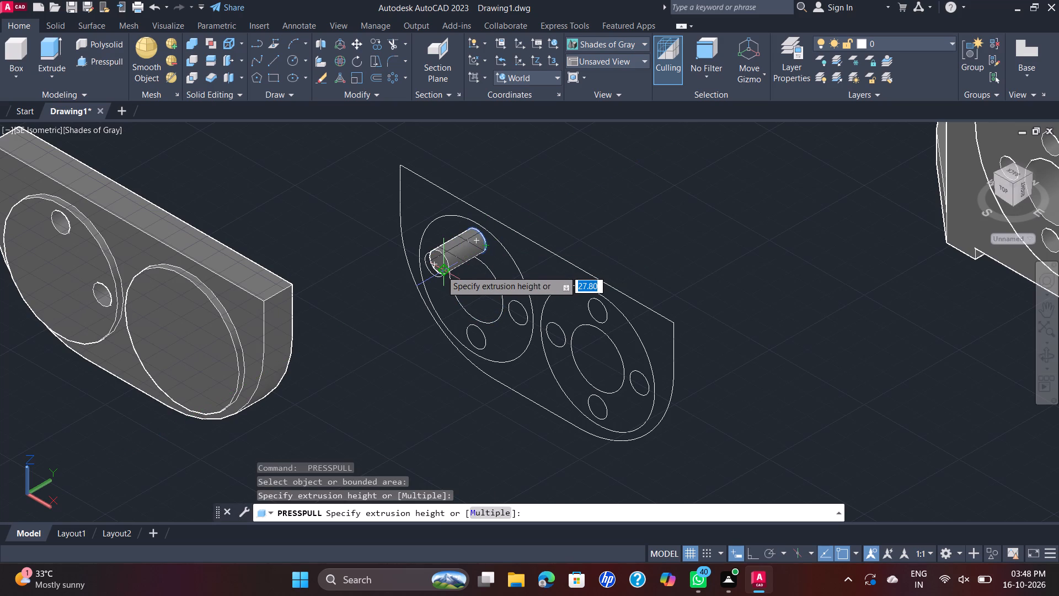
{"action": "key", "text": "3"}
{"action": "key", "text": "Return"}
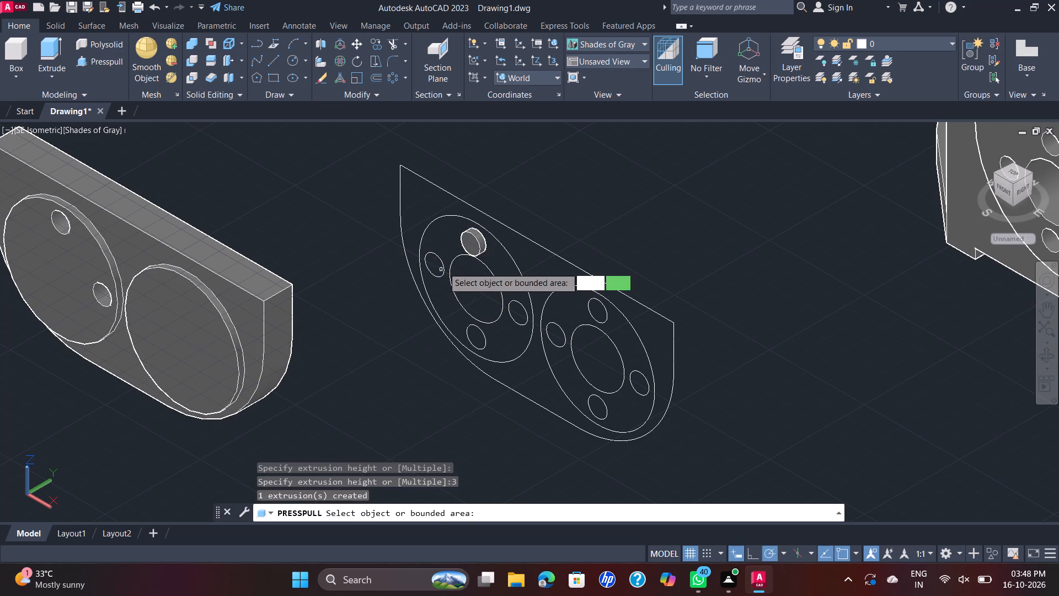
{"action": "left_click", "coordinate": [443, 263]}
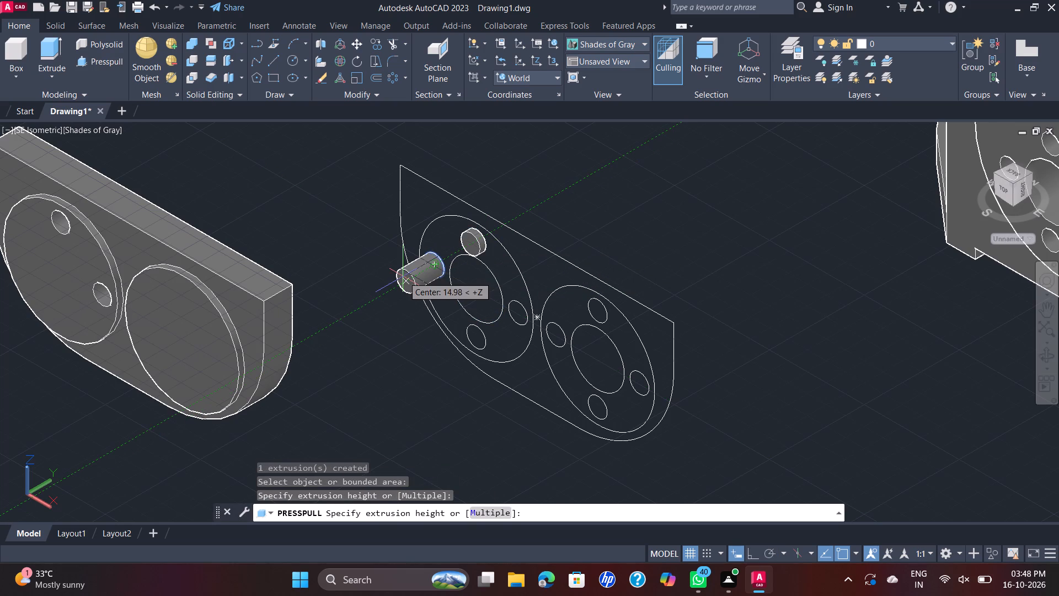
{"action": "key", "text": "3"}
{"action": "key", "text": "Return"}
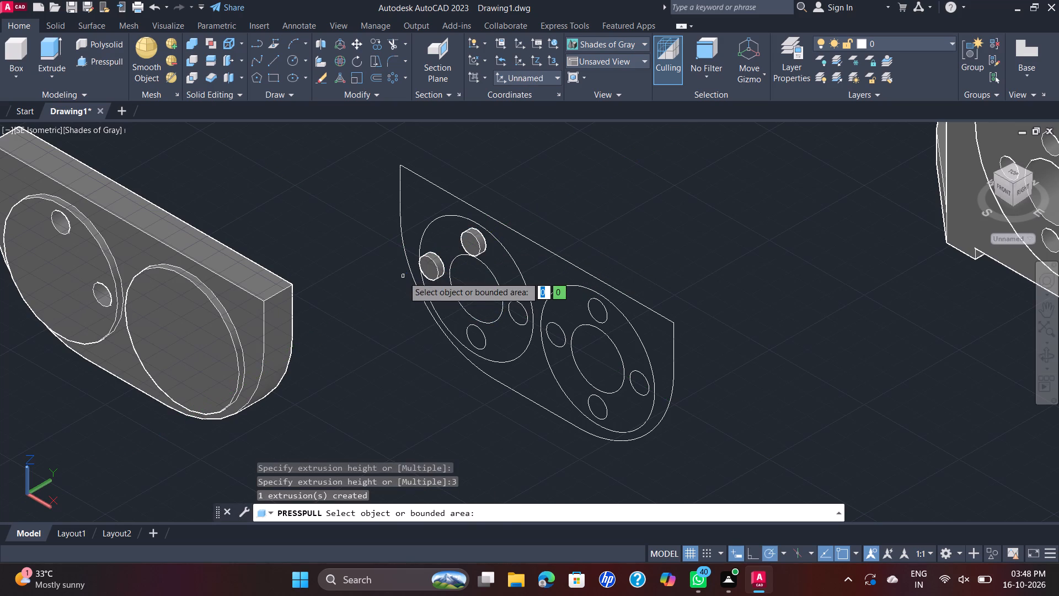
{"action": "left_click", "coordinate": [498, 283]}
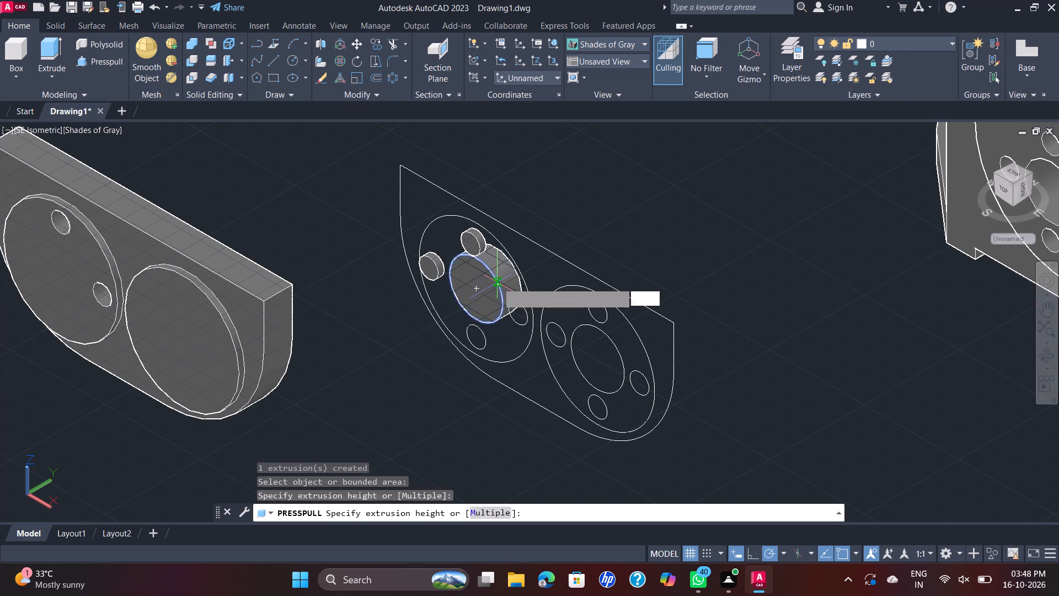
{"action": "key", "text": "3"}
{"action": "key", "text": "Return"}
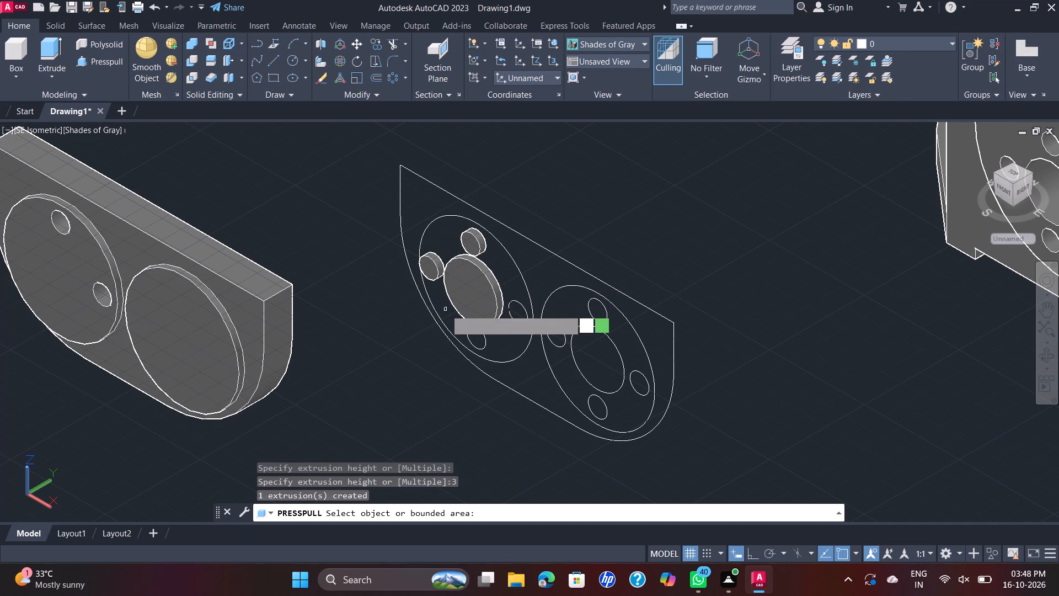
{"action": "left_click", "coordinate": [525, 314]}
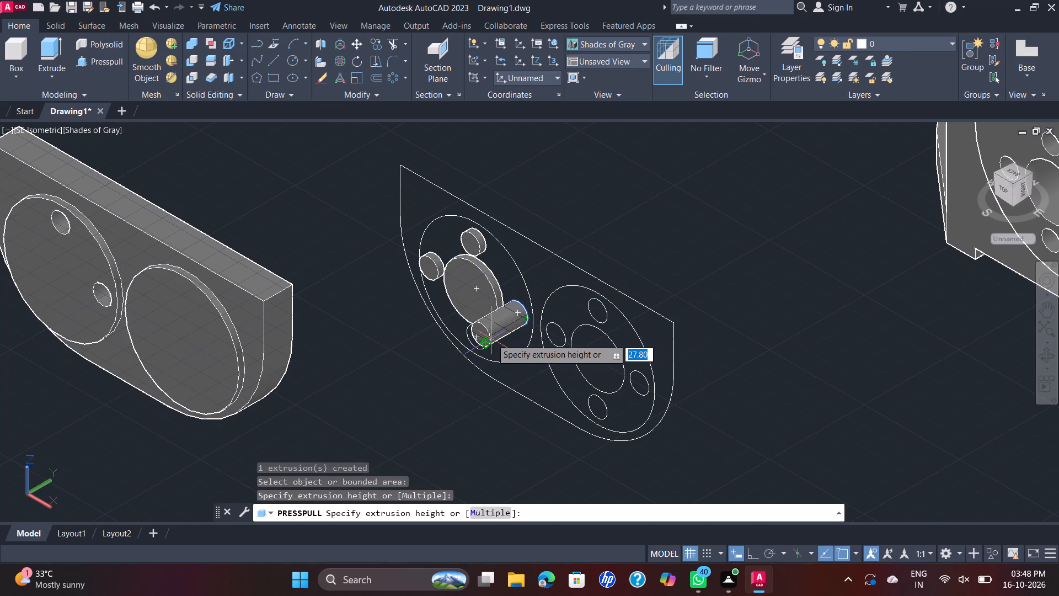
{"action": "key", "text": "3"}
{"action": "key", "text": "Return"}
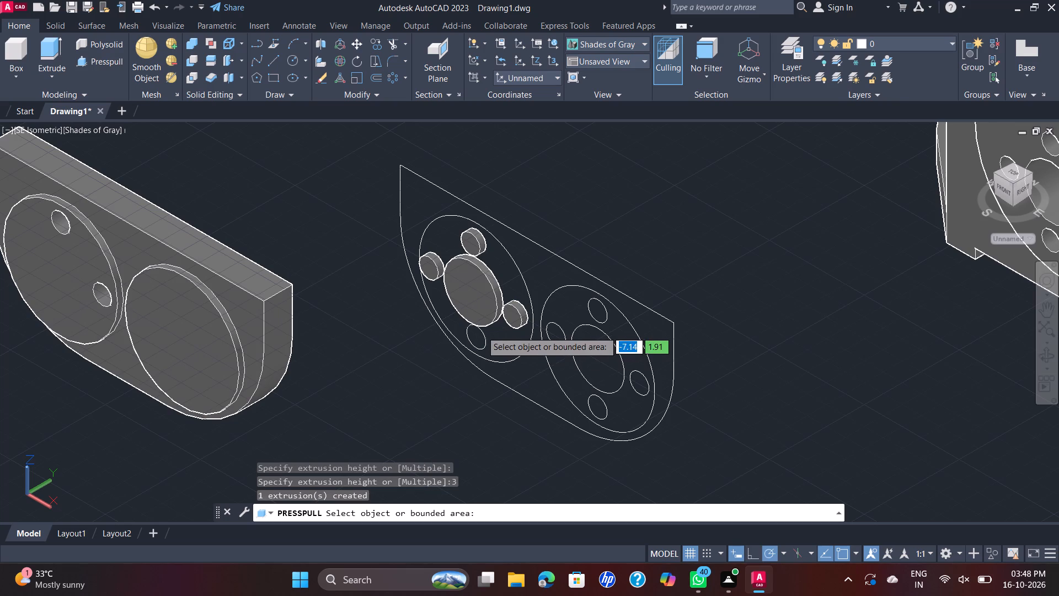
{"action": "left_click", "coordinate": [487, 345]}
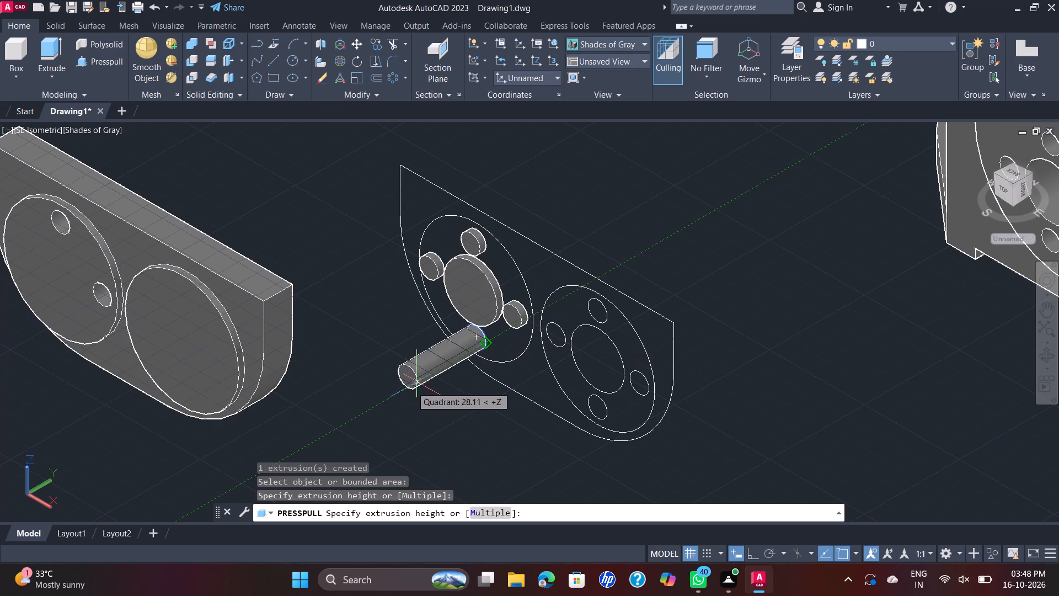
{"action": "key", "text": "3"}
{"action": "key", "text": "Return"}
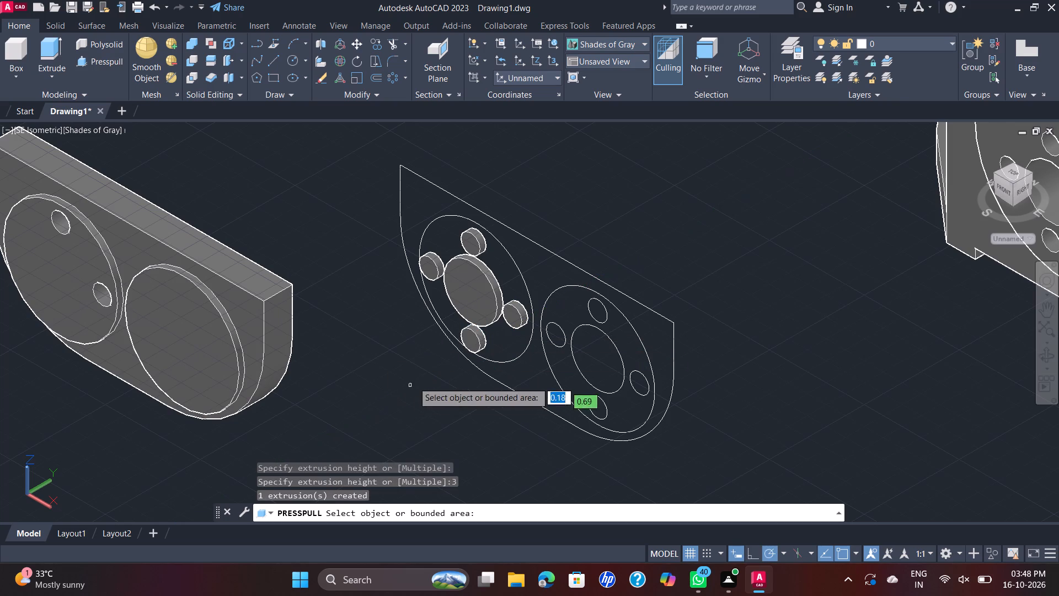
Press-pull the four small hole circles and the central circle inside the right large circle to a height of 3.
{"action": "left_click", "coordinate": [600, 304]}
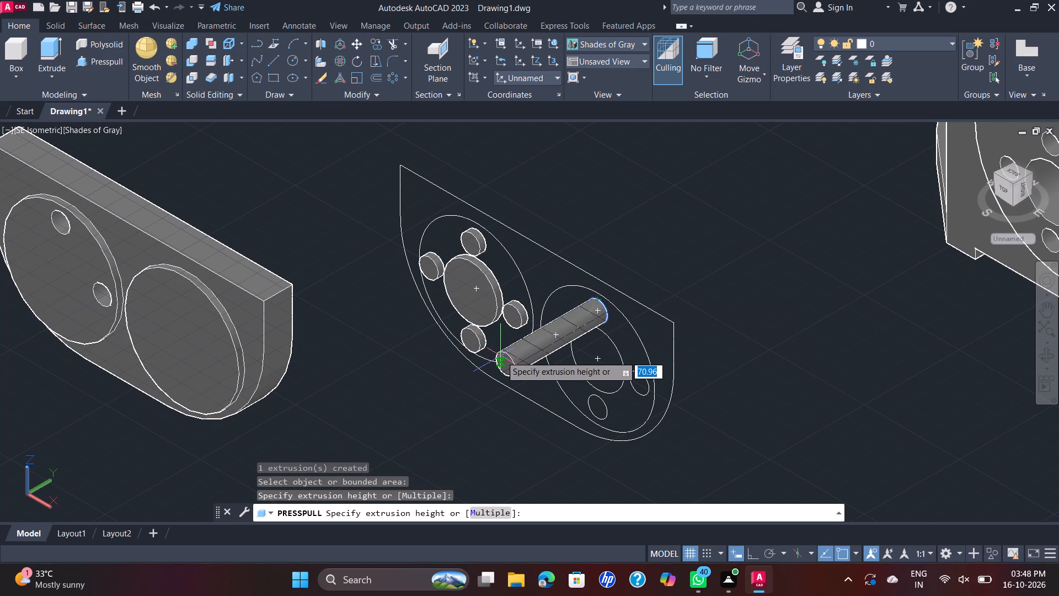
{"action": "key", "text": "3"}
{"action": "key", "text": "Return"}
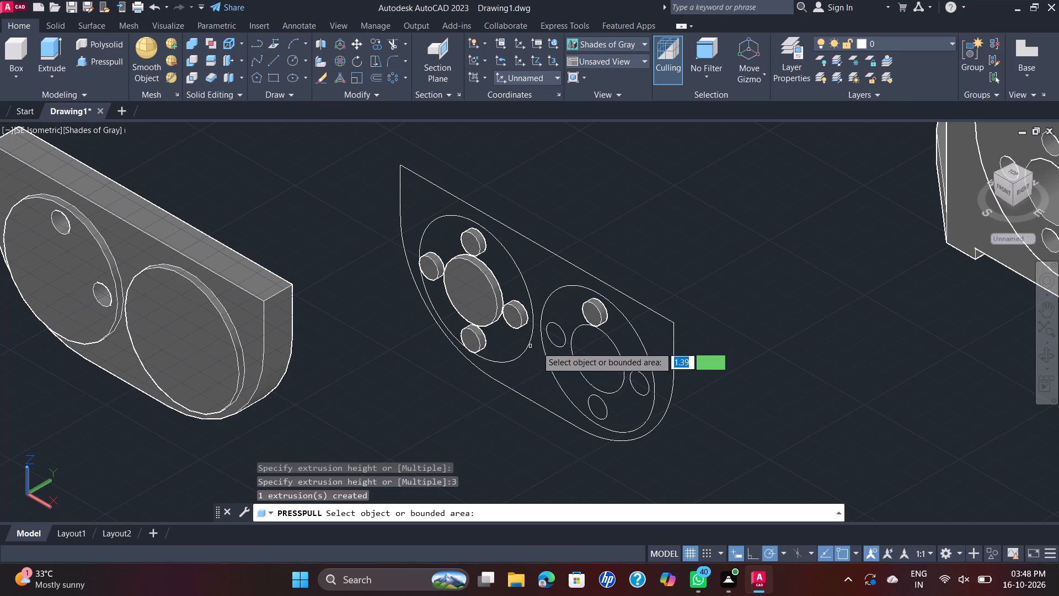
{"action": "left_click", "coordinate": [556, 343]}
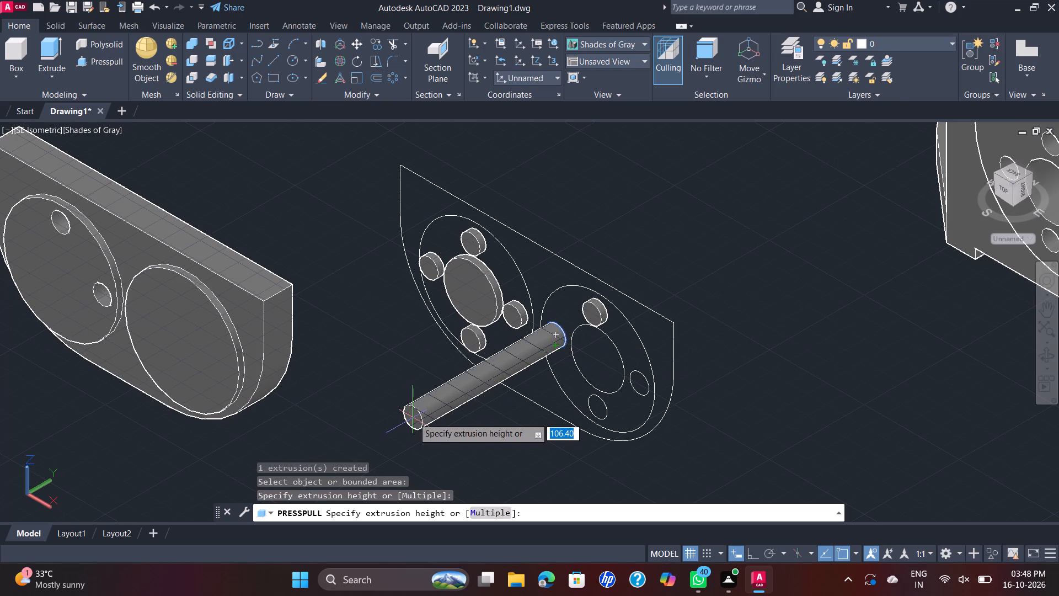
{"action": "key", "text": "3"}
{"action": "key", "text": "Return"}
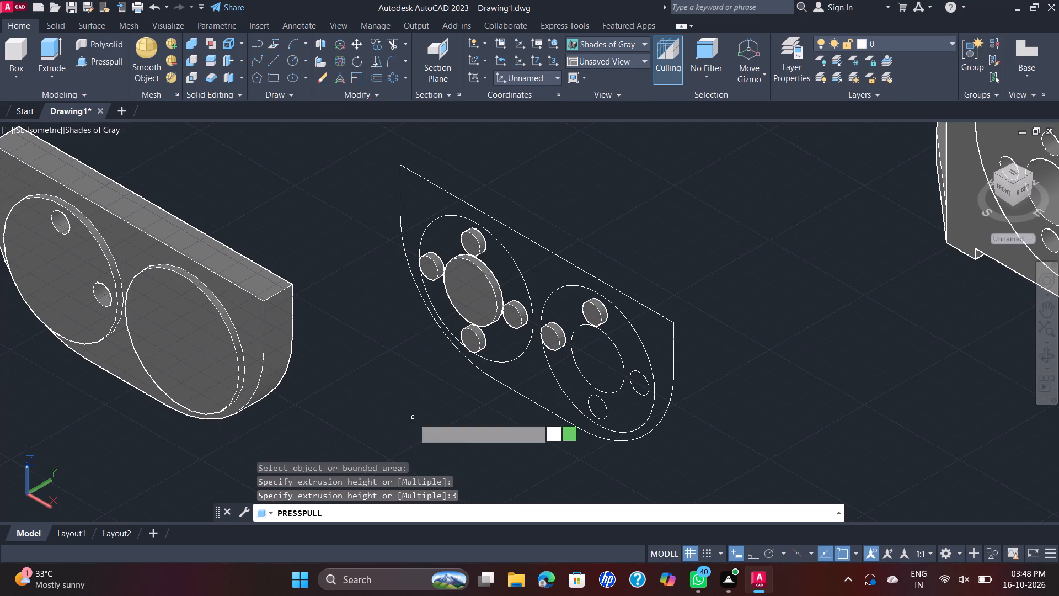
{"action": "left_click", "coordinate": [639, 387]}
{"action": "left_click", "coordinate": [633, 393]}
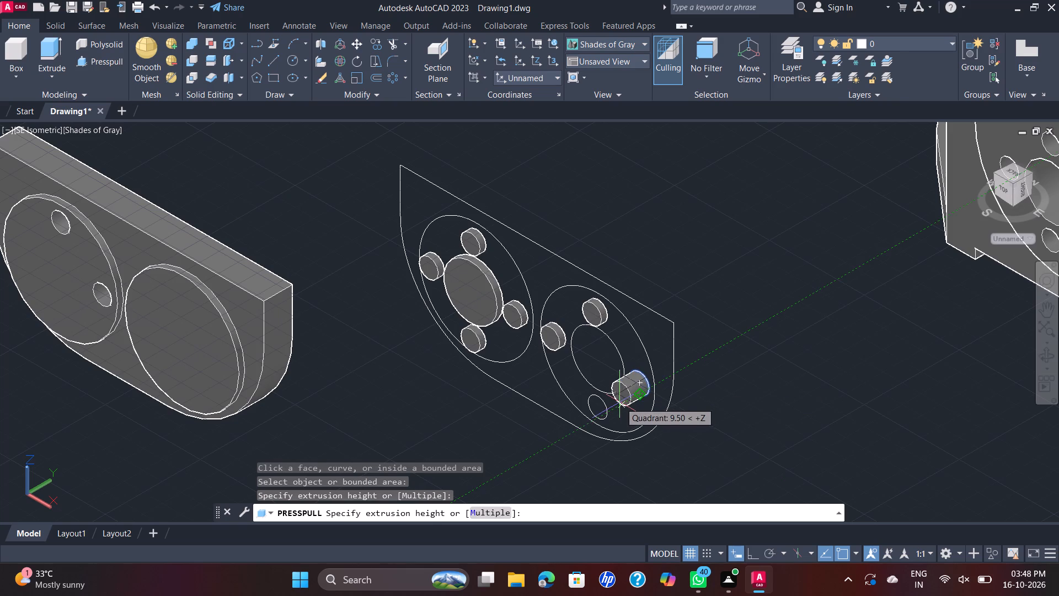
{"action": "key", "text": "3"}
{"action": "key", "text": "Return"}
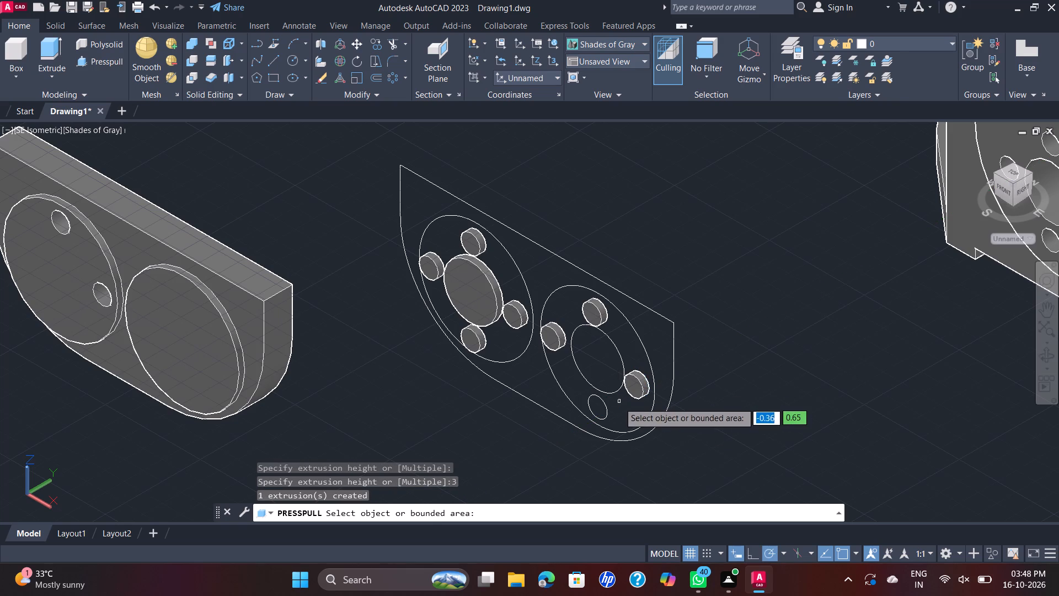
{"action": "left_click", "coordinate": [606, 411]}
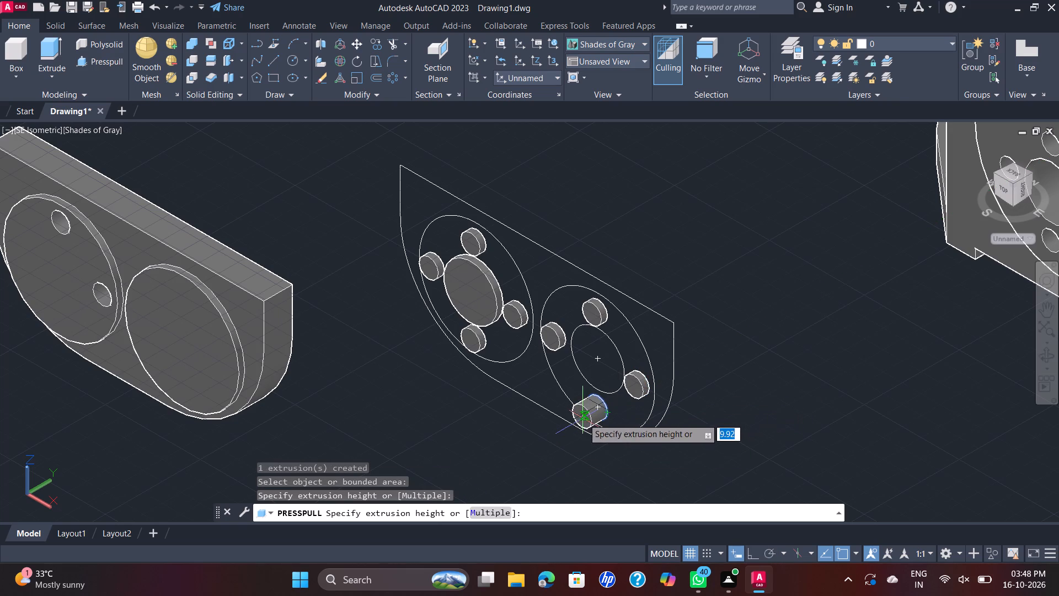
{"action": "key", "text": "3"}
{"action": "key", "text": "Return"}
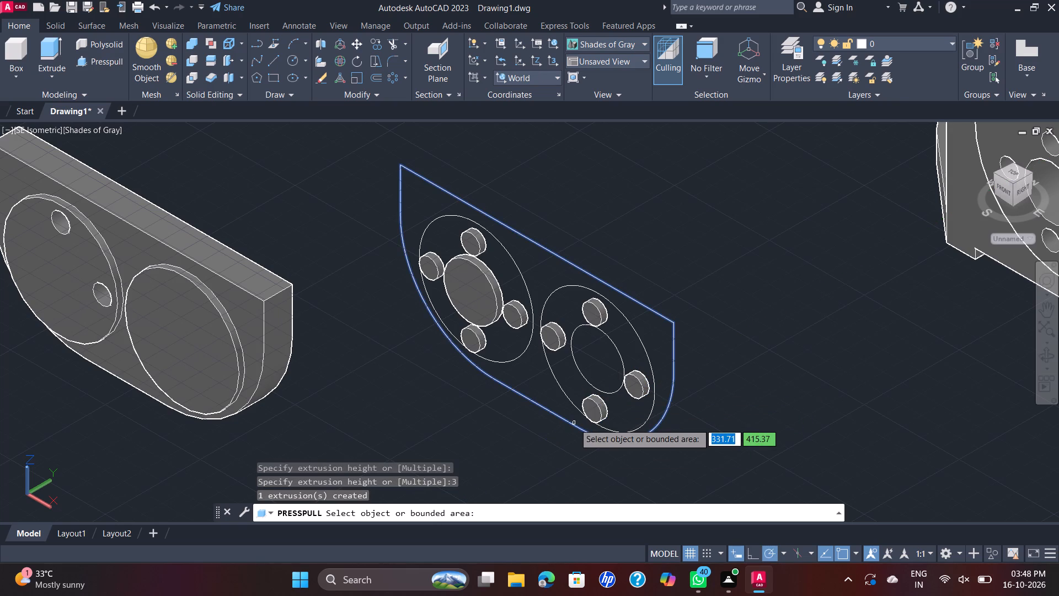
{"action": "left_click", "coordinate": [617, 348]}
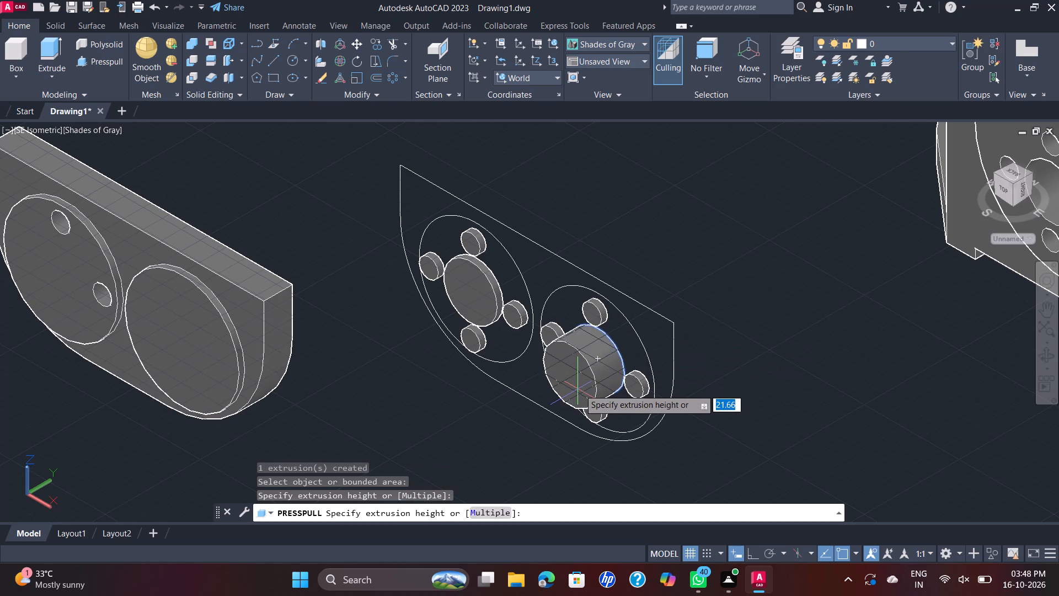
{"action": "key", "text": "3"}
{"action": "key", "text": "Return"}
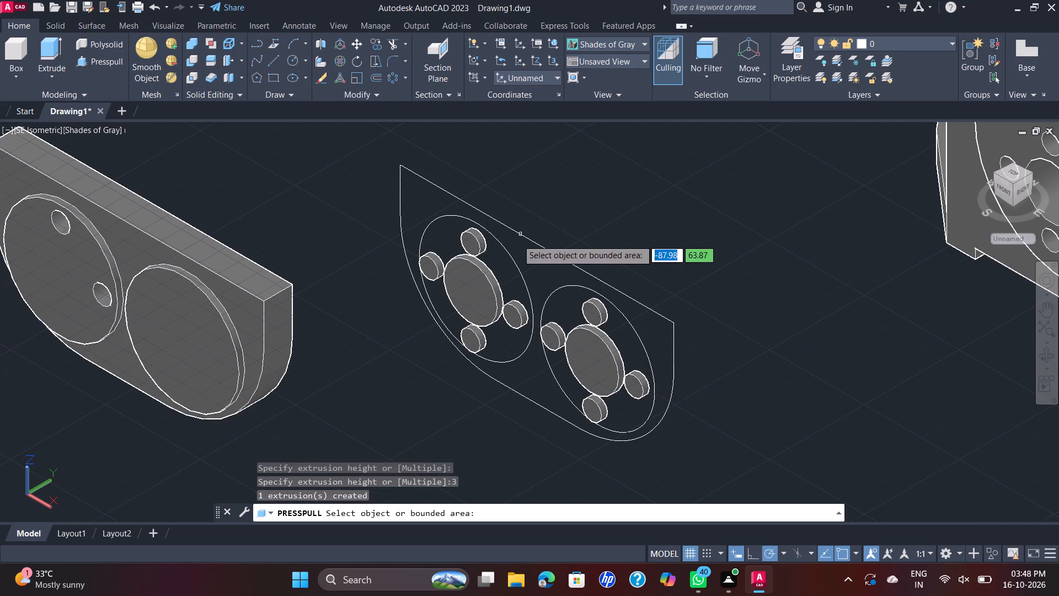
Press-pull the ring areas around the cylinders in the left and right large circles to a height of 3.
{"action": "left_click", "coordinate": [522, 279]}
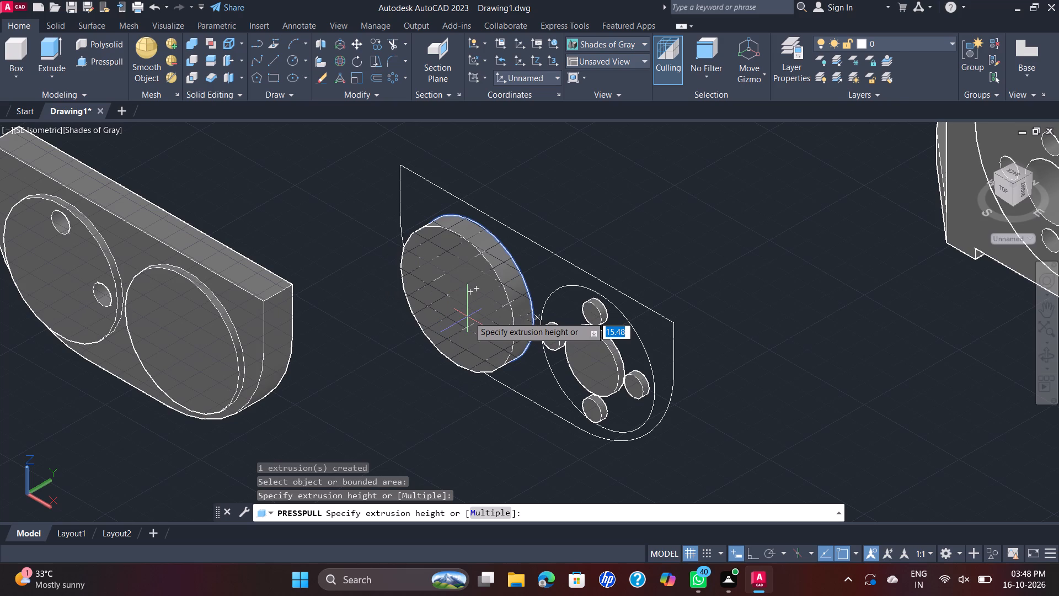
{"action": "key", "text": "3"}
{"action": "key", "text": "Return"}
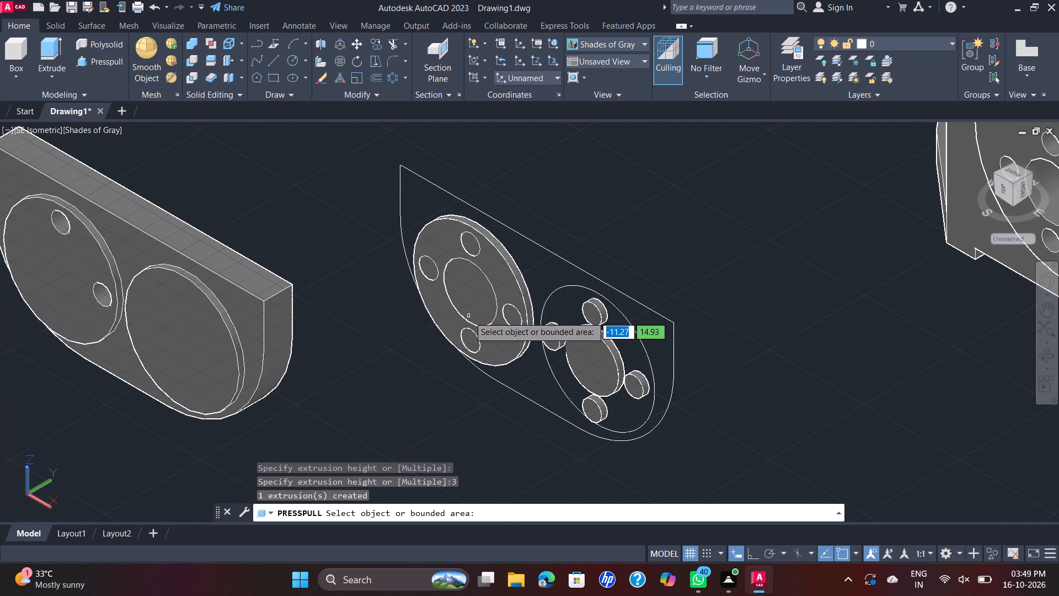
{"action": "left_click", "coordinate": [639, 339]}
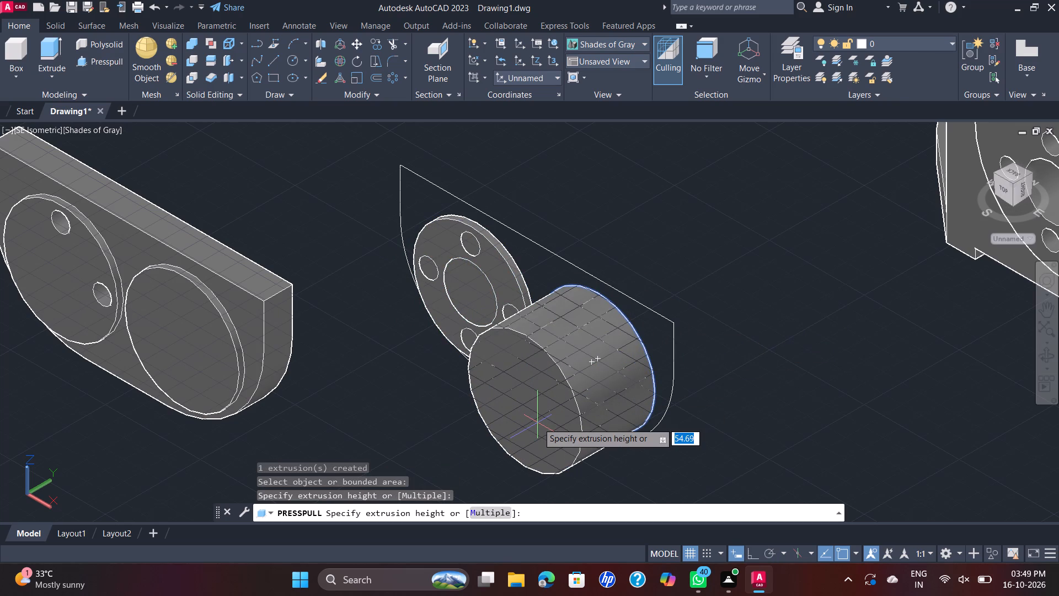
{"action": "key", "text": "3"}
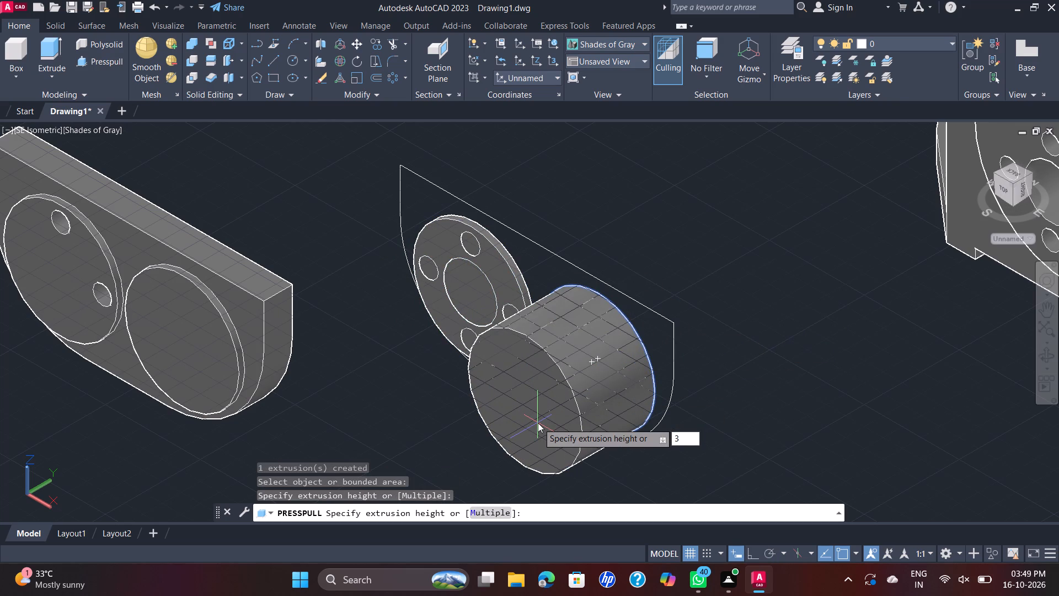
{"action": "key", "text": "Return"}
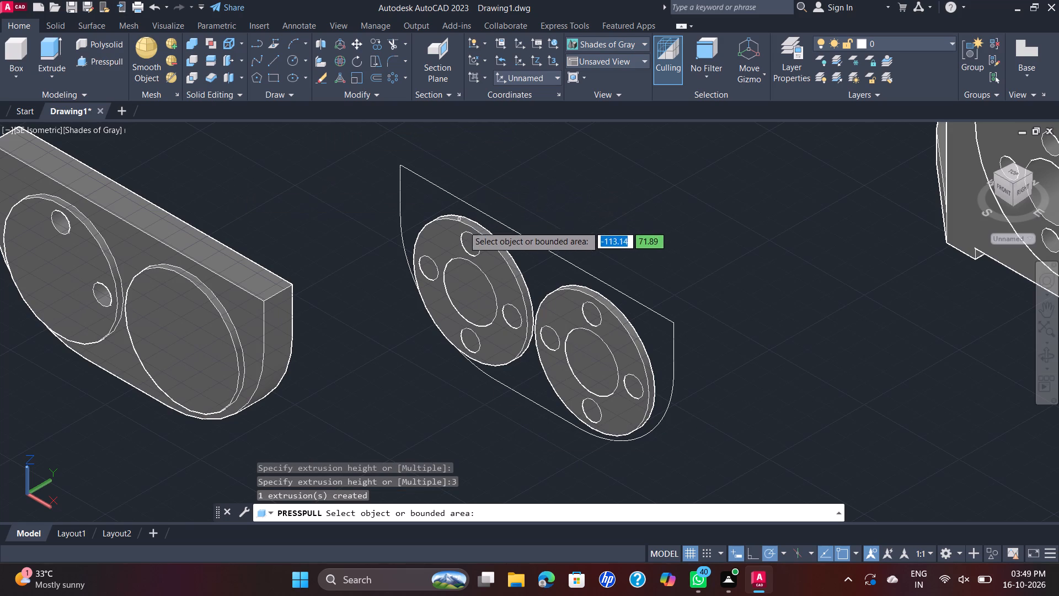
Try to open the left disc's upper small hole by press-pulling its cylinder face backward and forward through the disc.
{"action": "left_click", "coordinate": [467, 242]}
{"action": "left_click", "coordinate": [528, 220]}
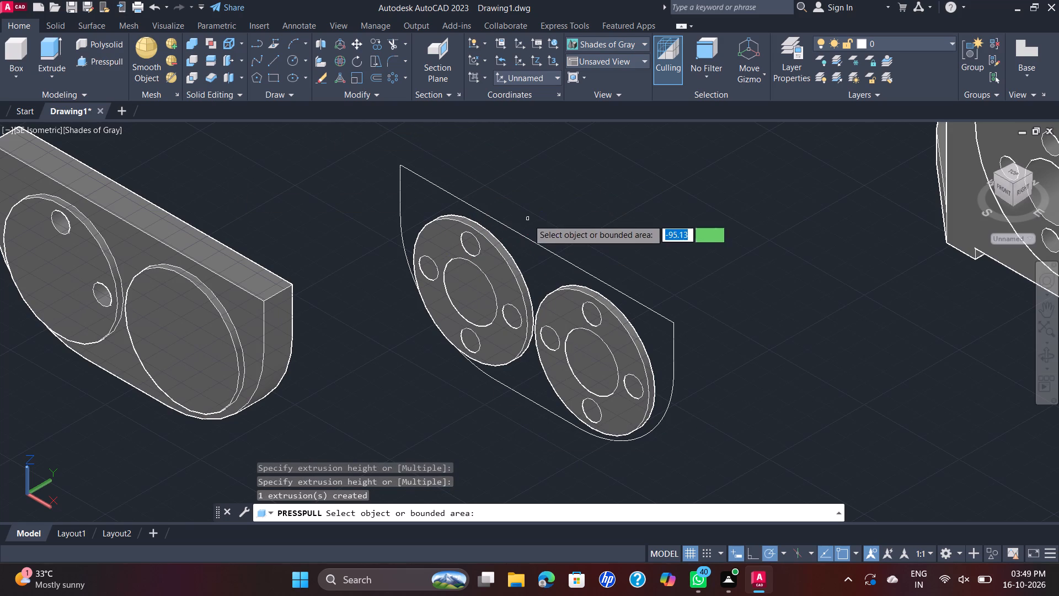
{"action": "scroll", "coordinate": [475, 240], "scroll_direction": "up", "scroll_amount": 2}
{"action": "left_click", "coordinate": [473, 249]}
{"action": "left_click", "coordinate": [597, 192]}
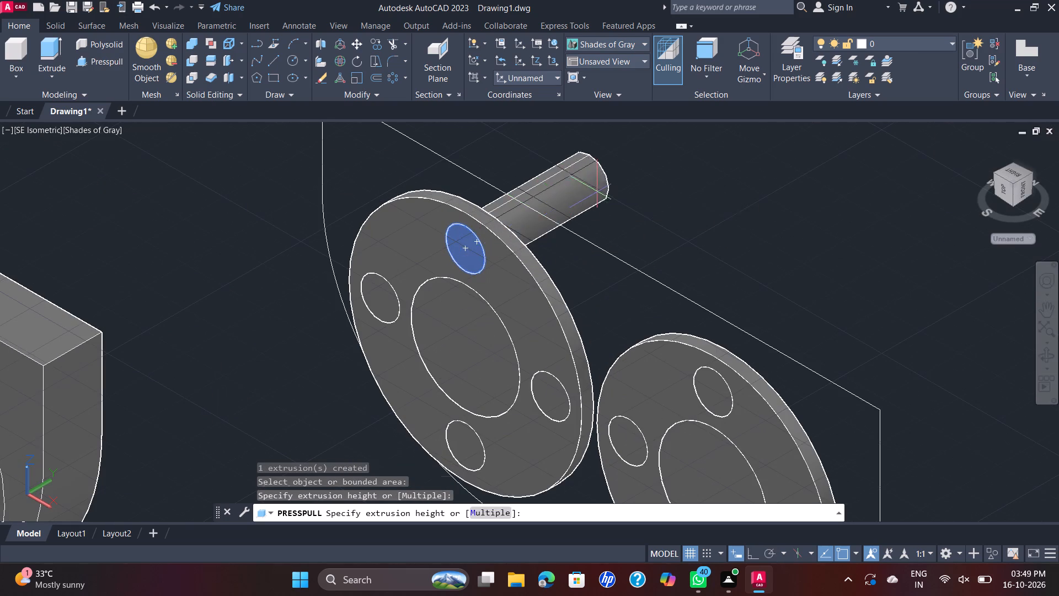
{"action": "left_click", "coordinate": [468, 252]}
{"action": "left_click", "coordinate": [288, 327]}
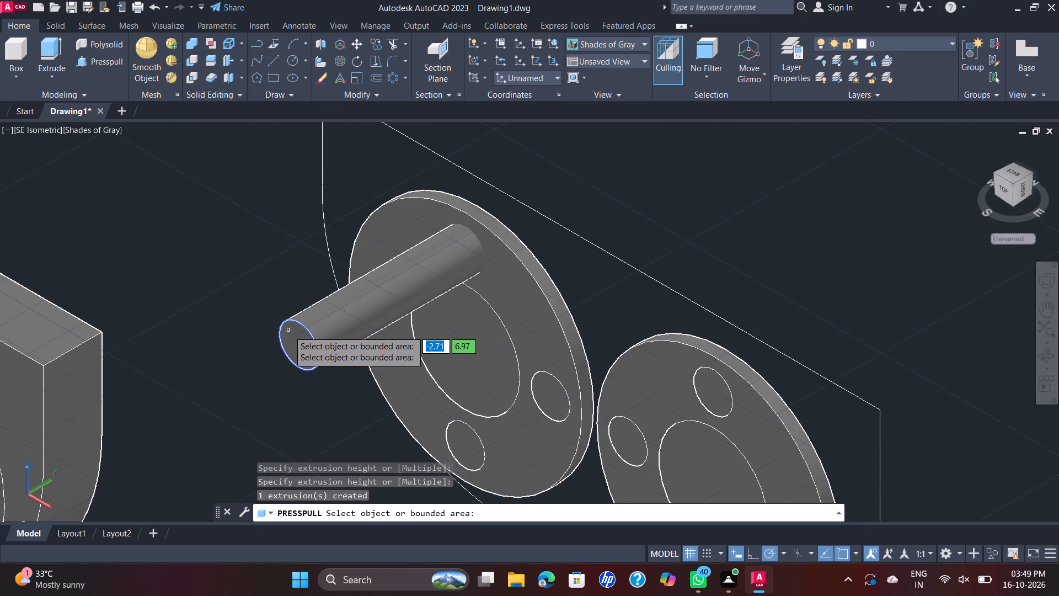
{"action": "left_click", "coordinate": [287, 341]}
{"action": "left_click", "coordinate": [541, 231]}
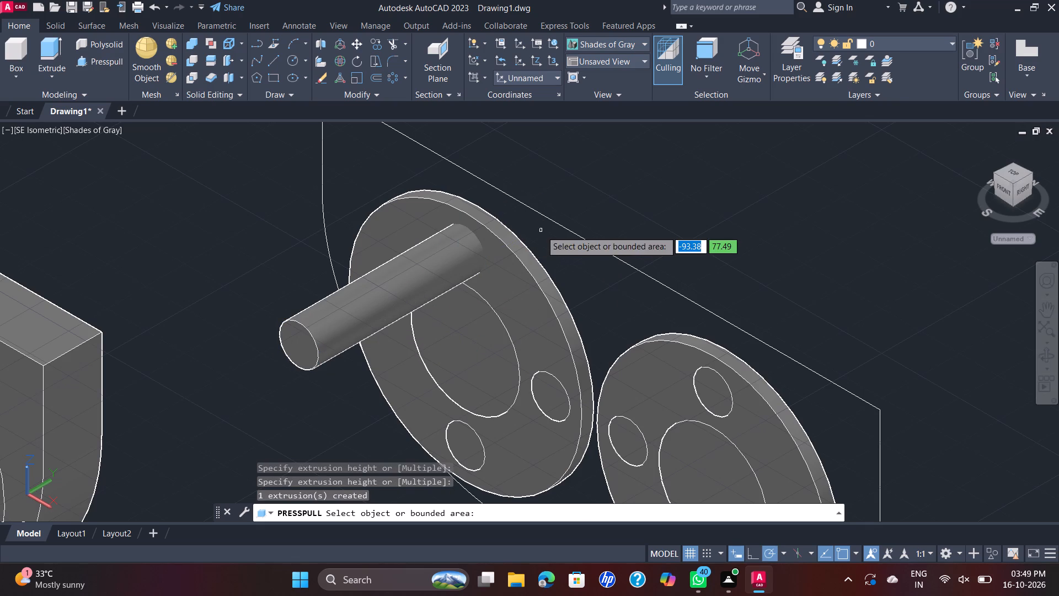
{"action": "key", "text": "Escape"}
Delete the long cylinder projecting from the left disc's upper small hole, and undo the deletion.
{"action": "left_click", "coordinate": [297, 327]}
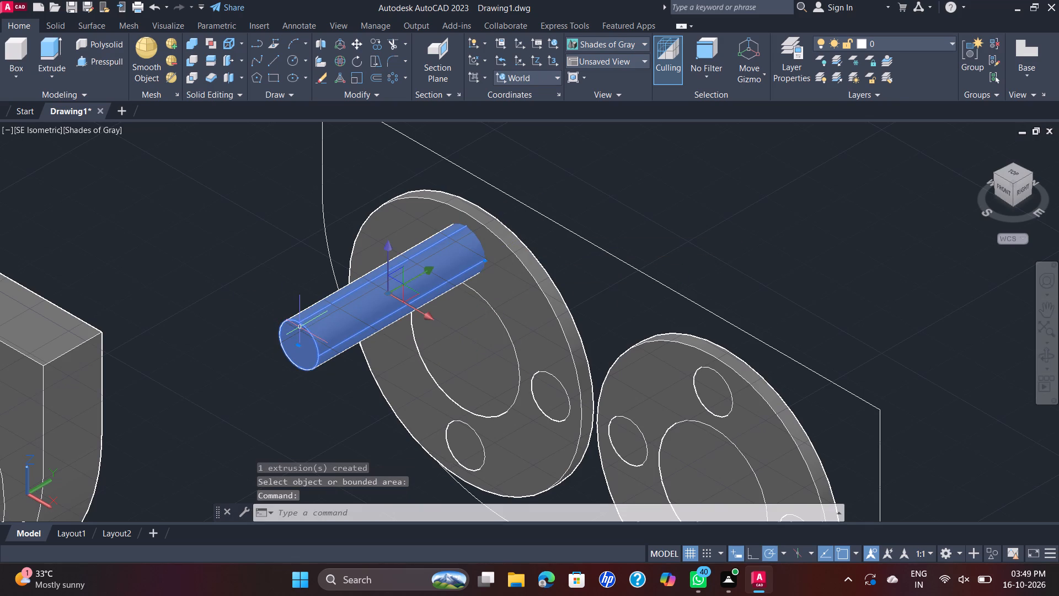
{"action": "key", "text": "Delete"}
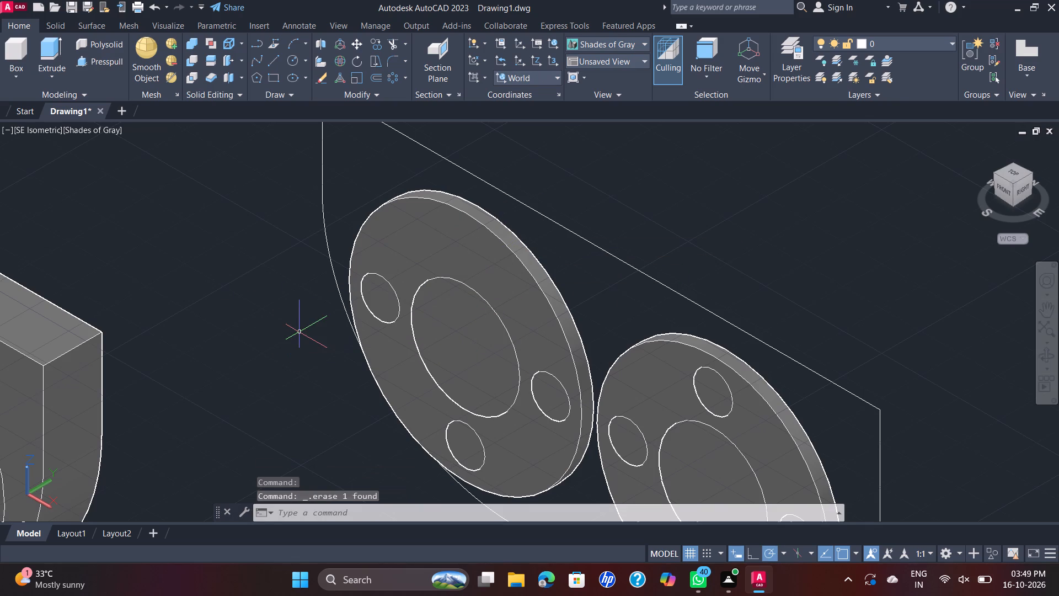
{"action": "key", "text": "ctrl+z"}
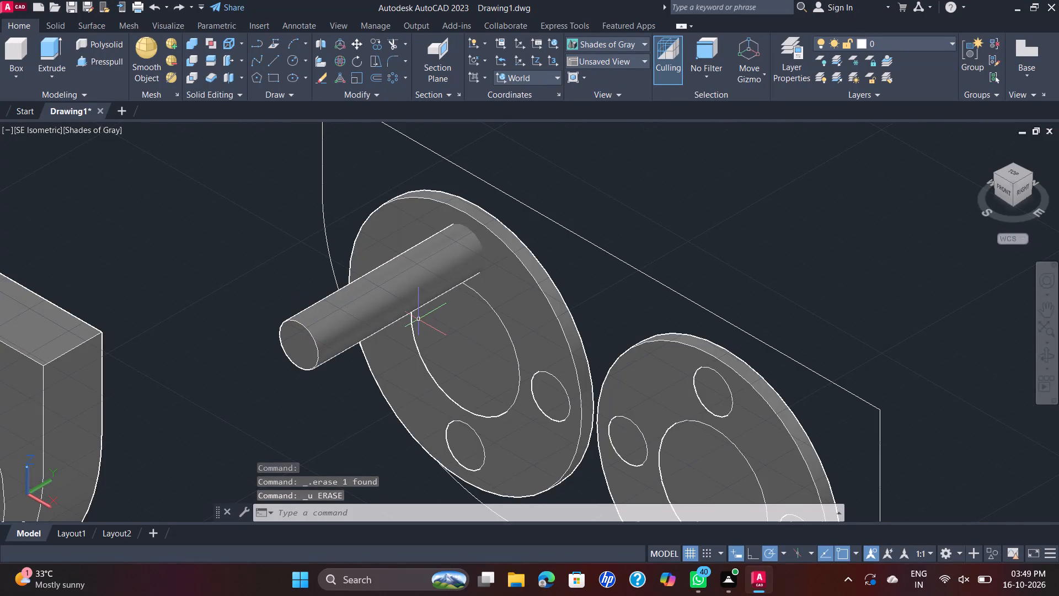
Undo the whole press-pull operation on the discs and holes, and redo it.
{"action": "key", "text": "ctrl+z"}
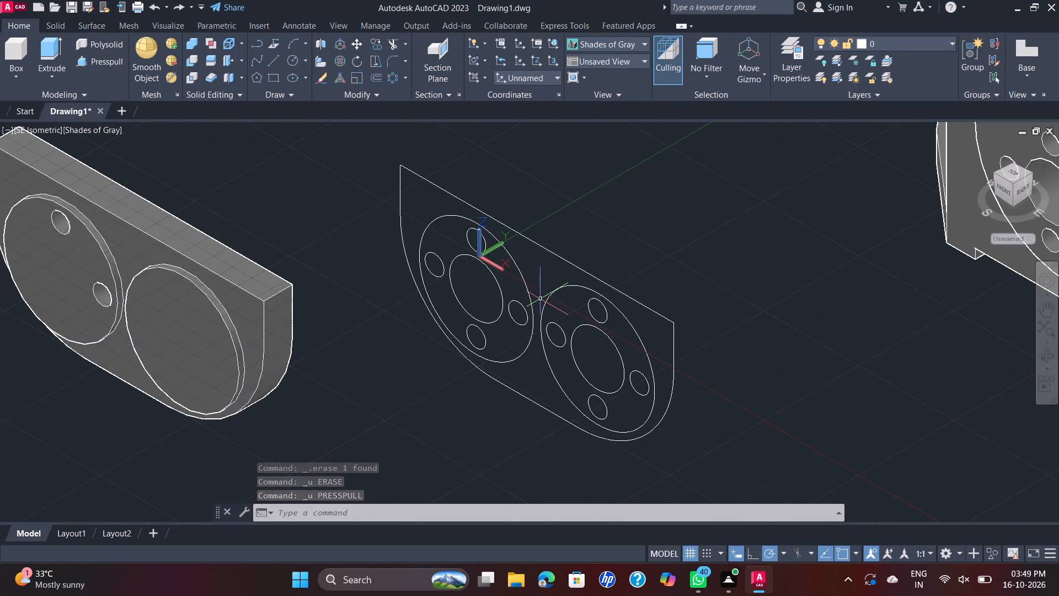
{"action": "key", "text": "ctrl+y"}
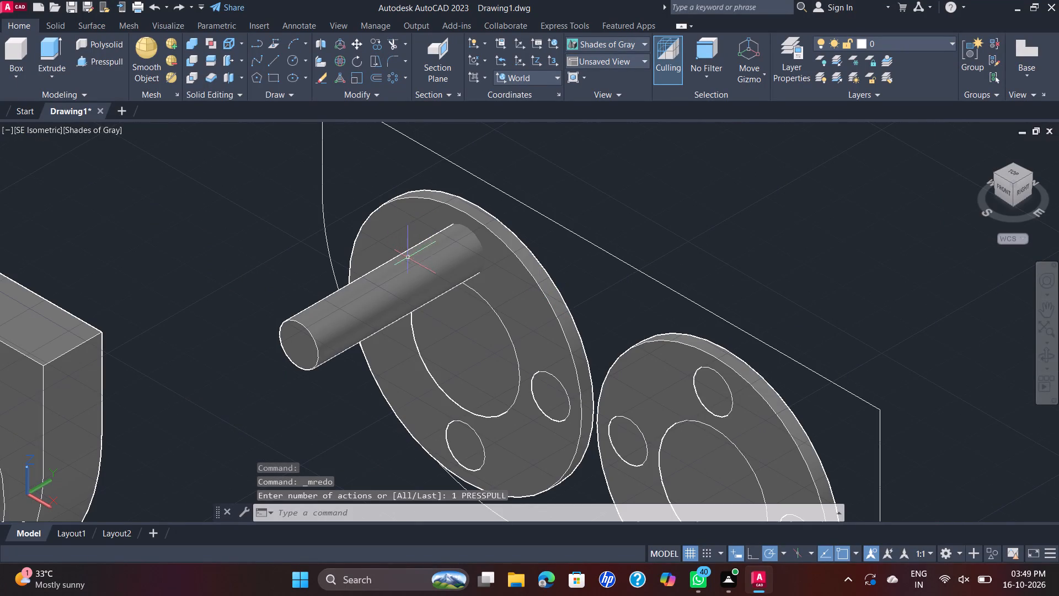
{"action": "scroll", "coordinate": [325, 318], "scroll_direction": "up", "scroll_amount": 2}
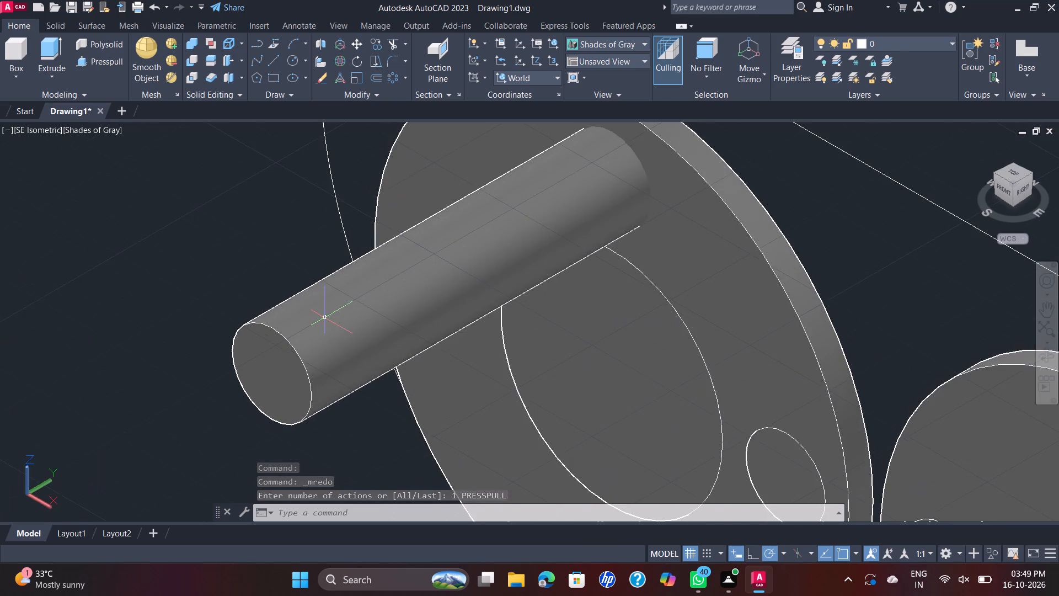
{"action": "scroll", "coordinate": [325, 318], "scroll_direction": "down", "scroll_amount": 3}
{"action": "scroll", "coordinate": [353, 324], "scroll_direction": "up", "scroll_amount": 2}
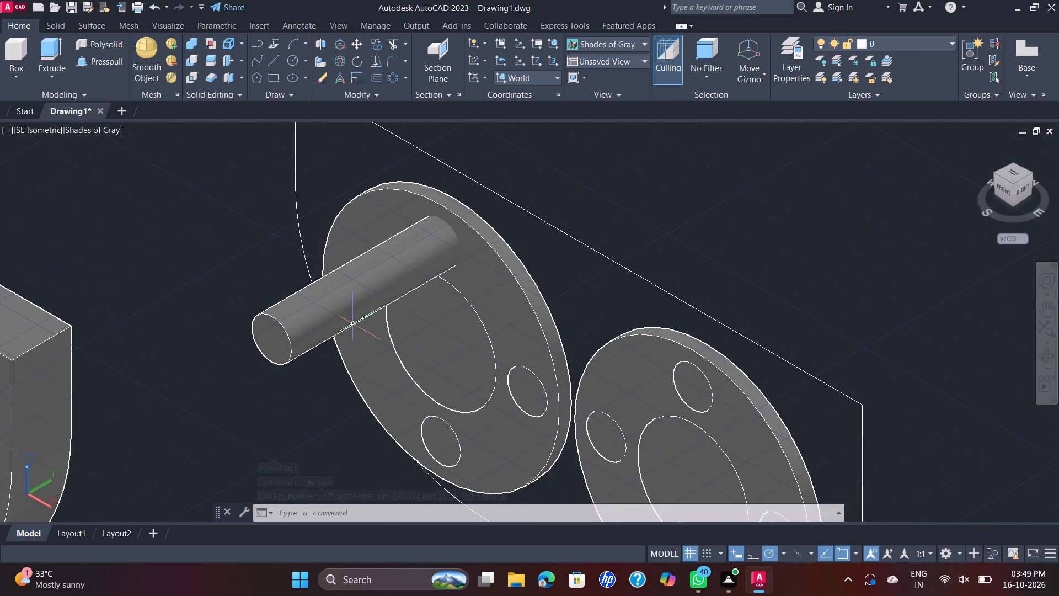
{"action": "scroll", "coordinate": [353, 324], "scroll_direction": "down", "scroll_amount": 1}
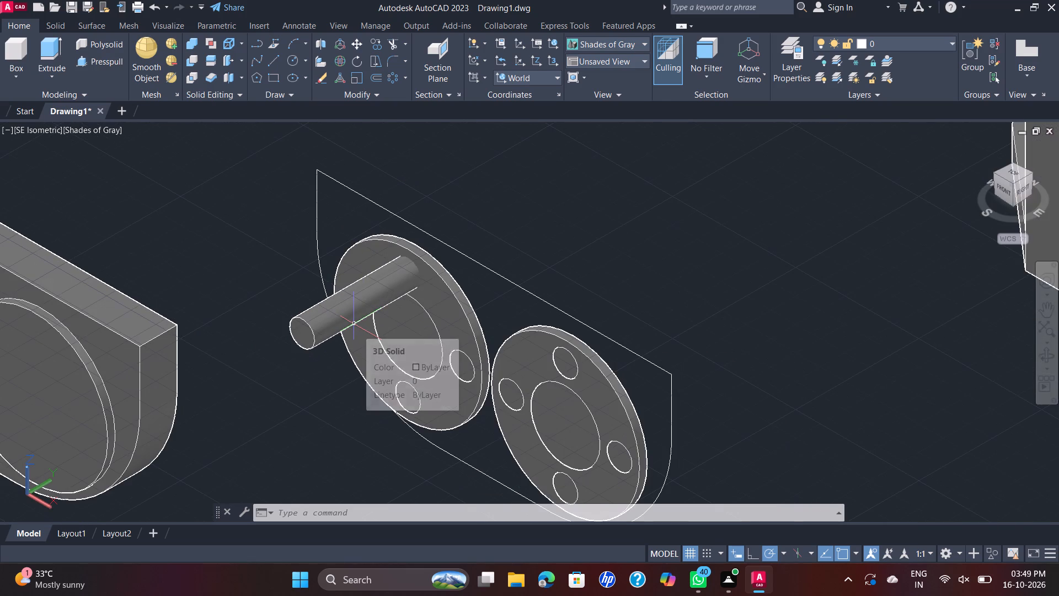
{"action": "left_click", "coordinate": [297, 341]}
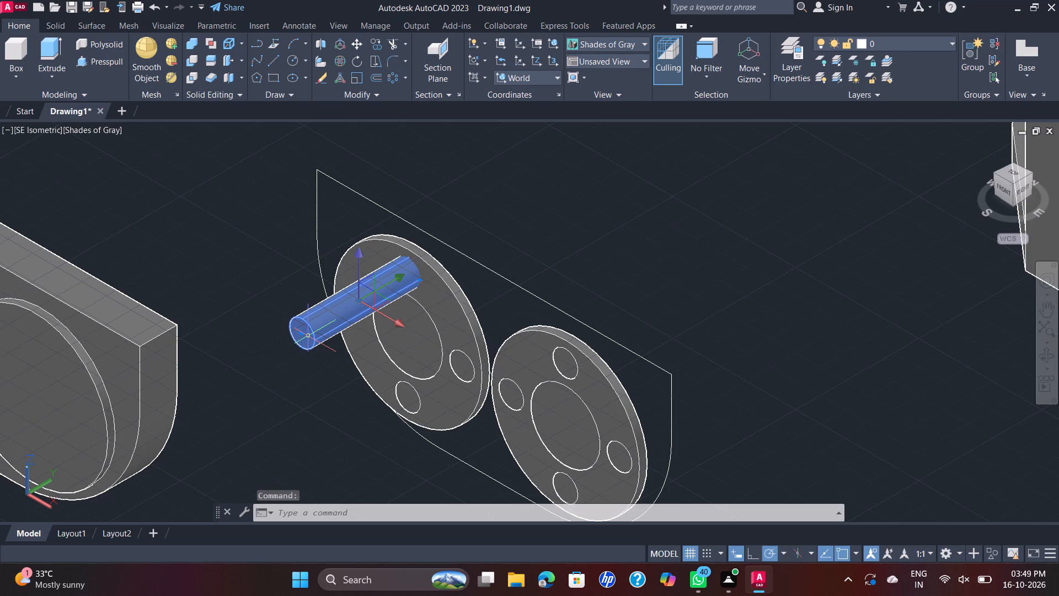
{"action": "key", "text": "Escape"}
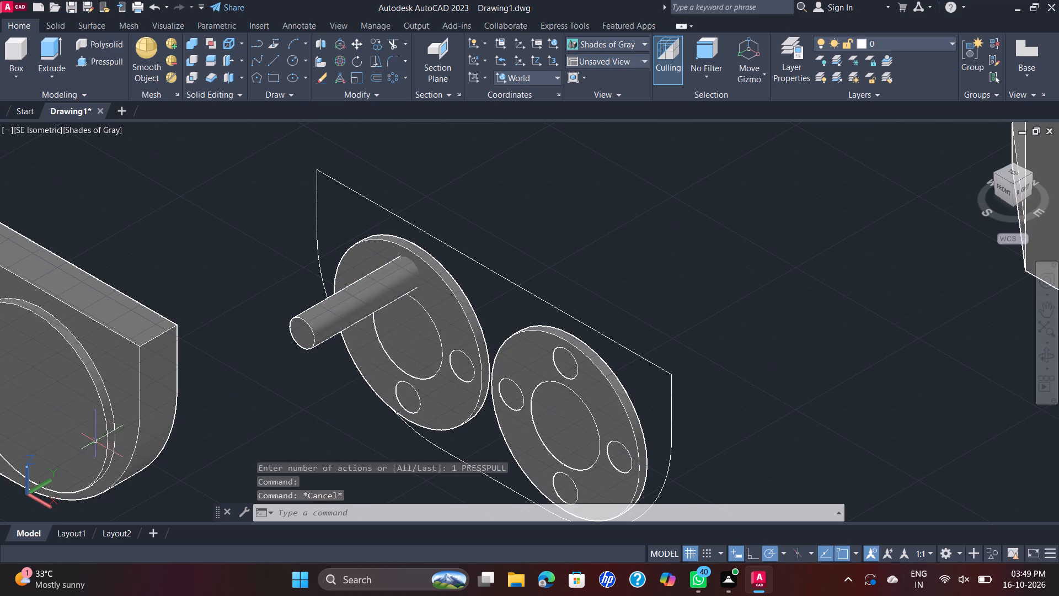
Press-pull the left disc's upper small hole area from the back face, through the disc and then outward behind it.
{"action": "middle_click_drag", "start_coordinate": [724, 291], "coordinate": [605, 320], "text": "shift"}
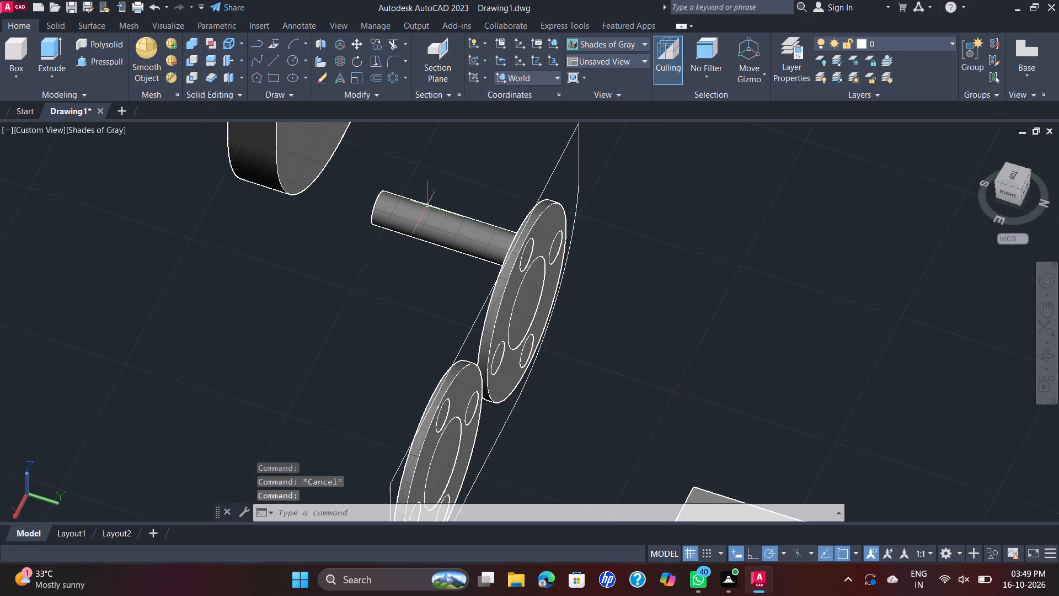
{"action": "left_click", "coordinate": [100, 60]}
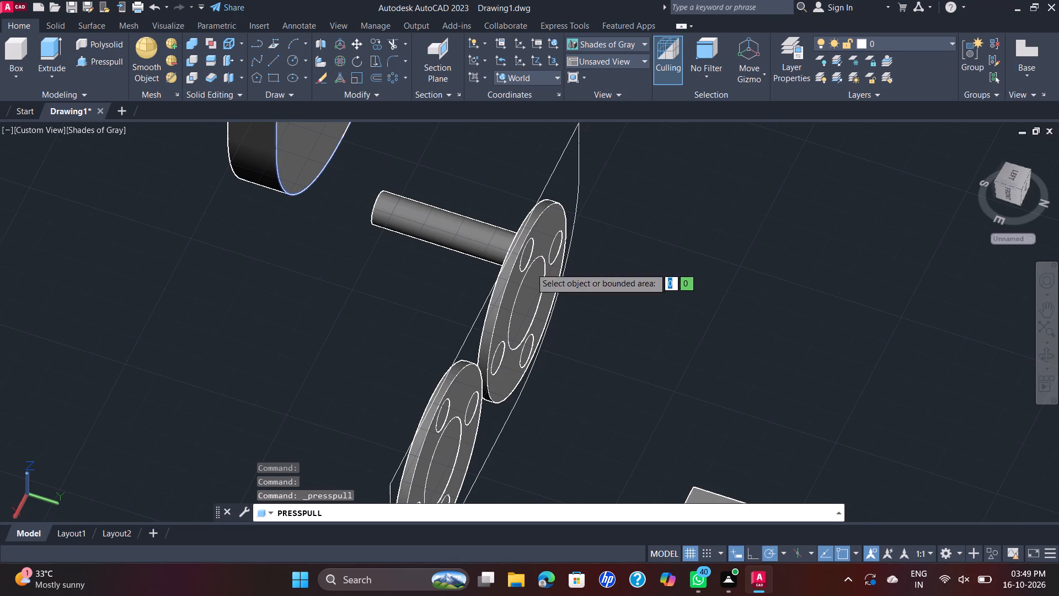
{"action": "left_click", "coordinate": [529, 257]}
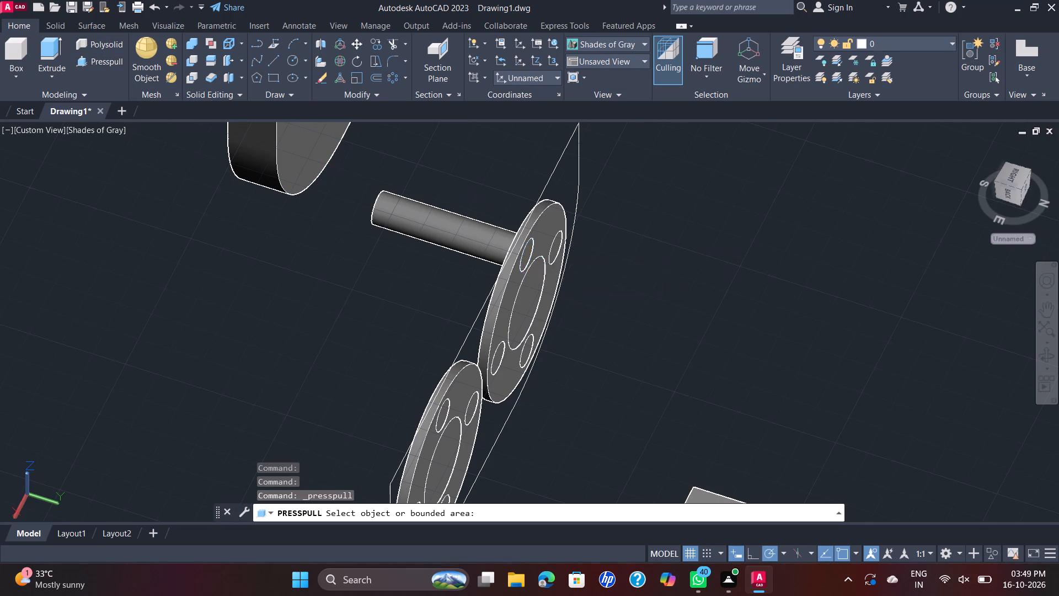
{"action": "left_click", "coordinate": [440, 253]}
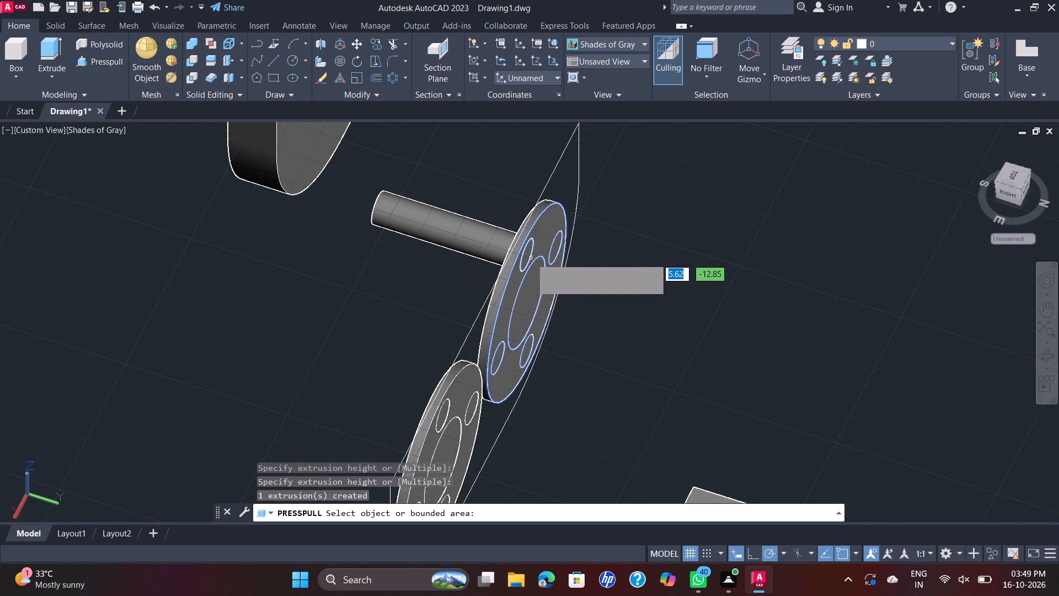
{"action": "left_click", "coordinate": [529, 257]}
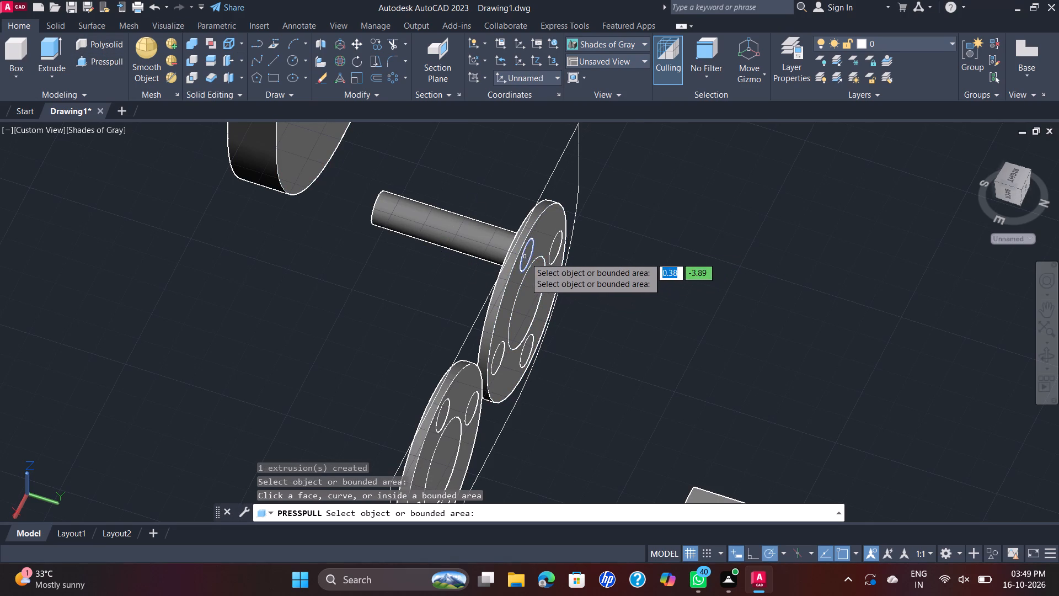
{"action": "left_click", "coordinate": [525, 257]}
{"action": "left_click", "coordinate": [601, 273]}
{"action": "key", "text": "Escape"}
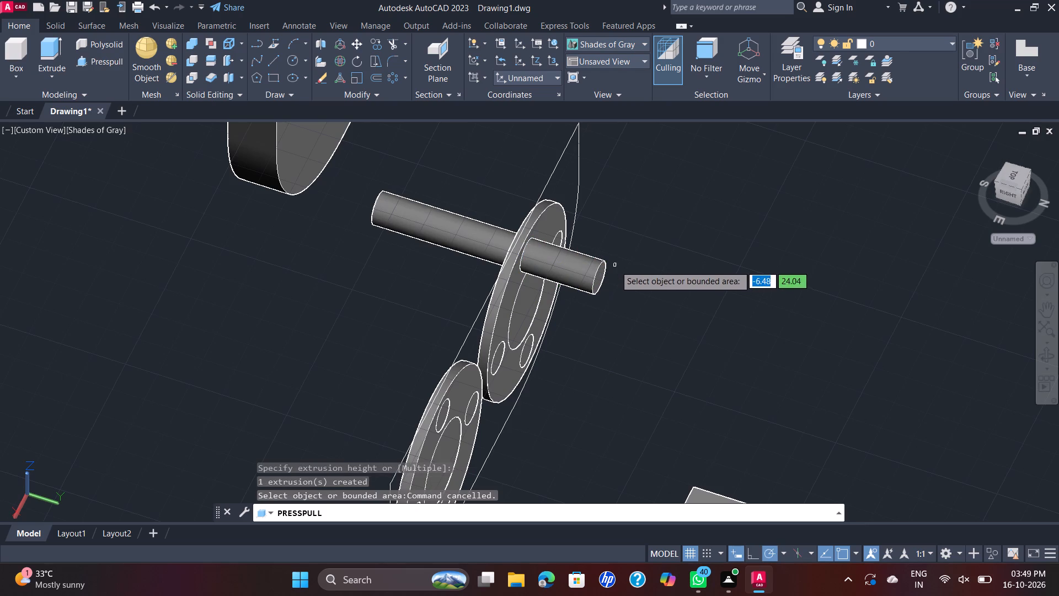
{"action": "key", "text": "Escape"}
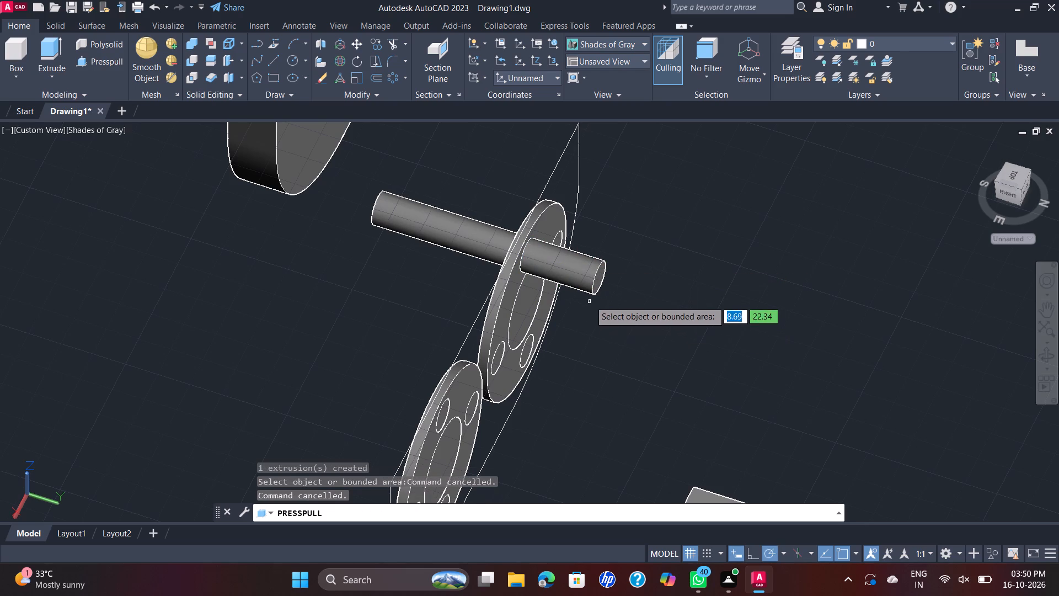
{"action": "key", "text": "Escape"}
{"action": "key", "text": "Escape"}
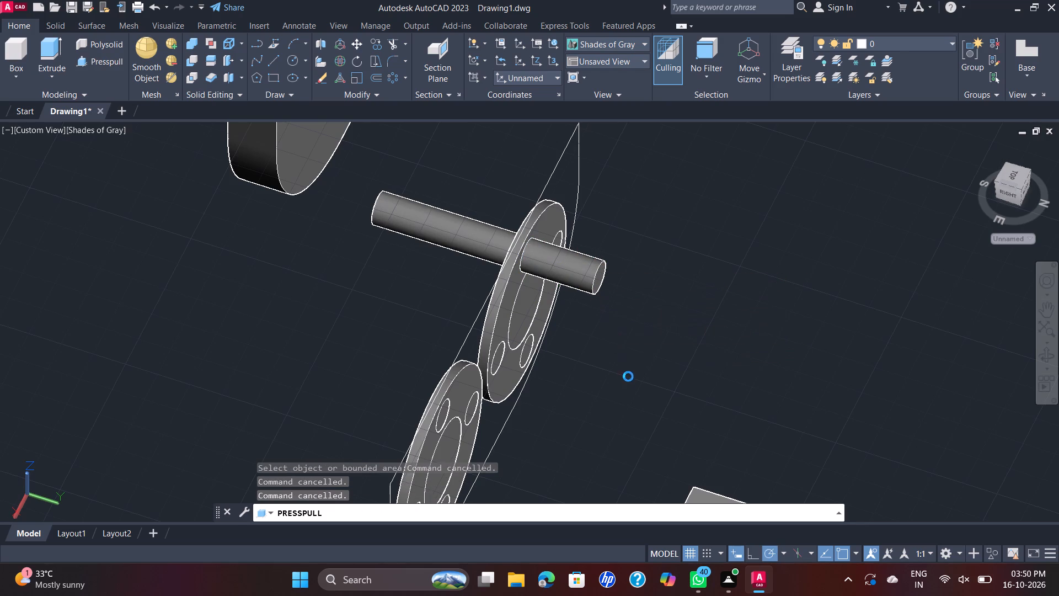
Delete the cylinder running through the left disc's upper small hole.
{"action": "left_click", "coordinate": [576, 269]}
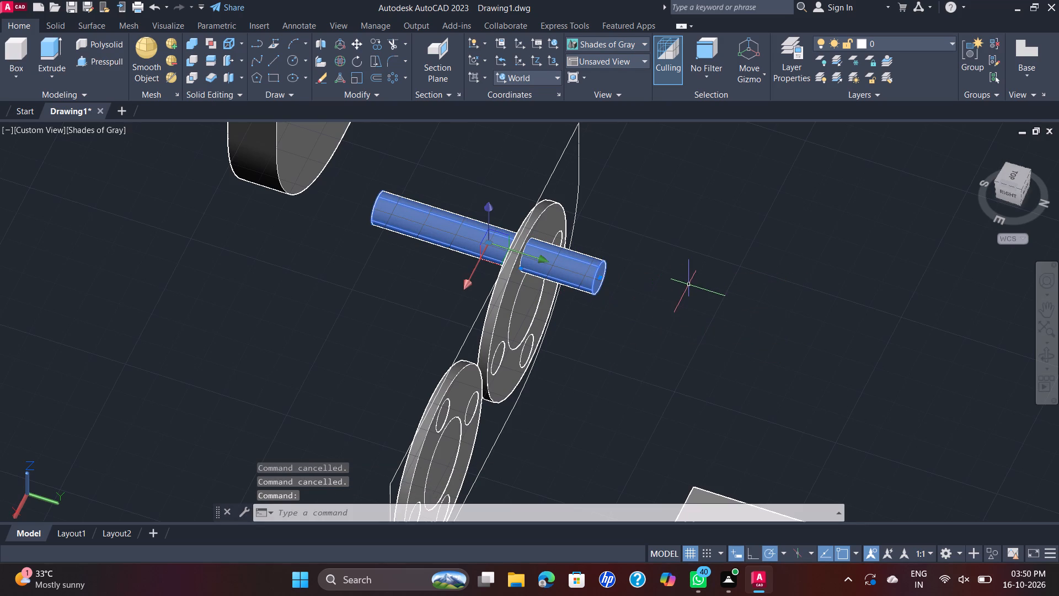
{"action": "key", "text": "Delete"}
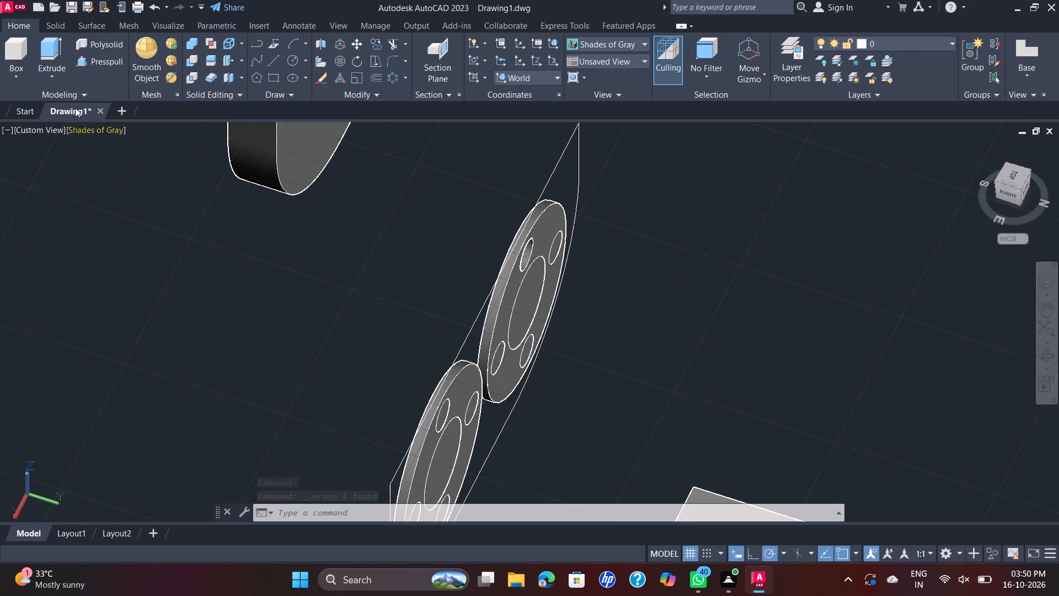
Press-pull the left disc's left small hole area outward from the back face into a short cylinder.
{"action": "left_click", "coordinate": [83, 65]}
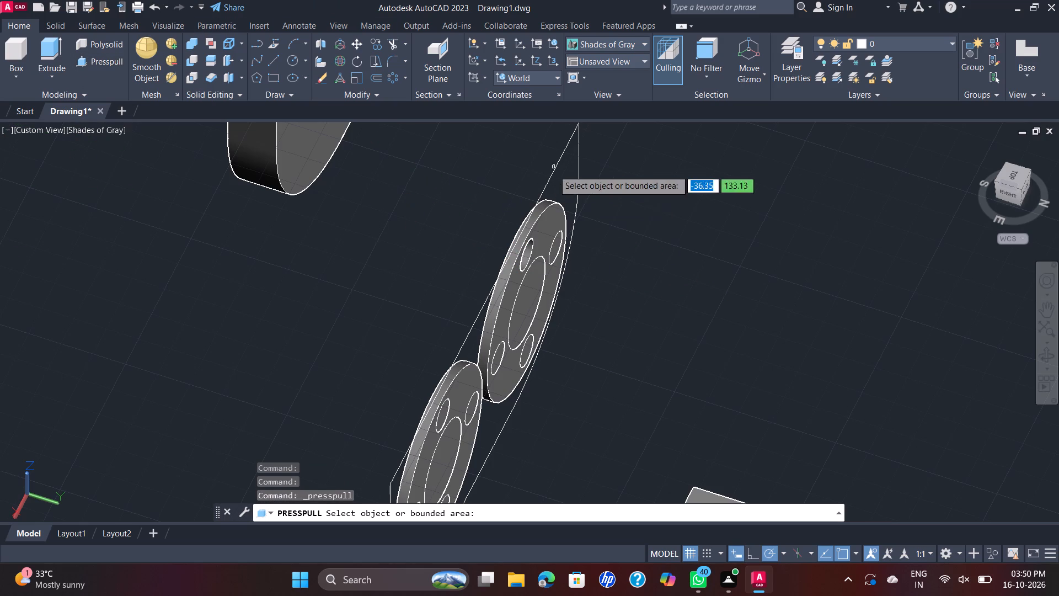
{"action": "left_click", "coordinate": [555, 252]}
{"action": "left_click", "coordinate": [633, 257]}
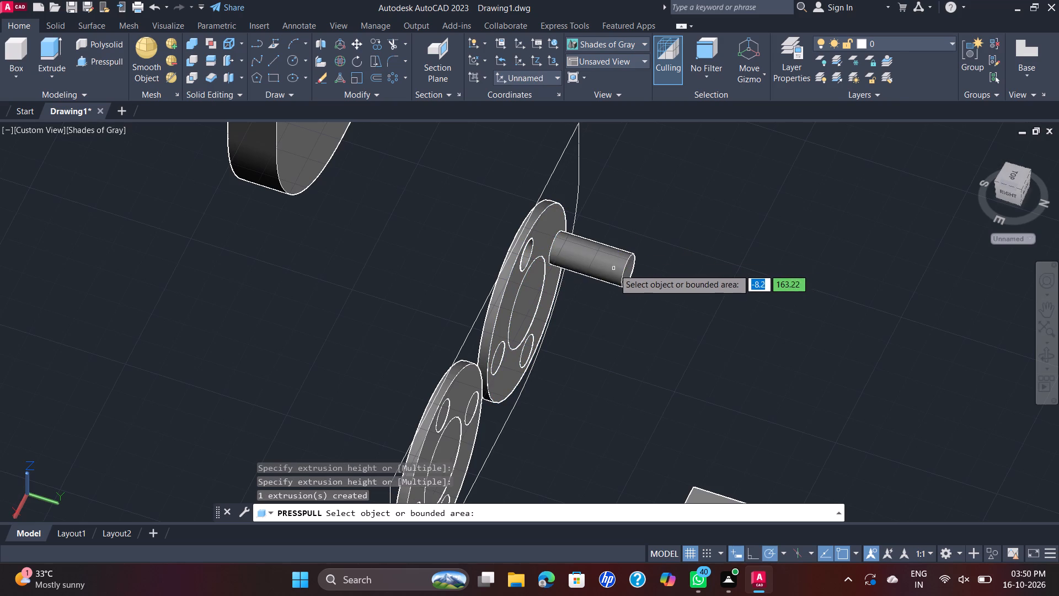
{"action": "key", "text": "Escape"}
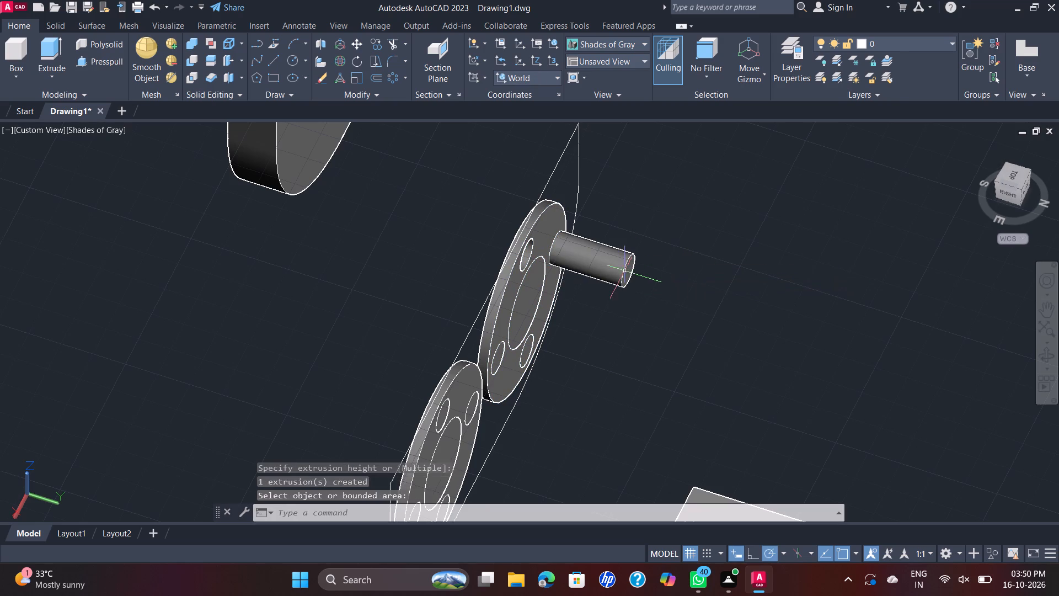
{"action": "left_click", "coordinate": [624, 268]}
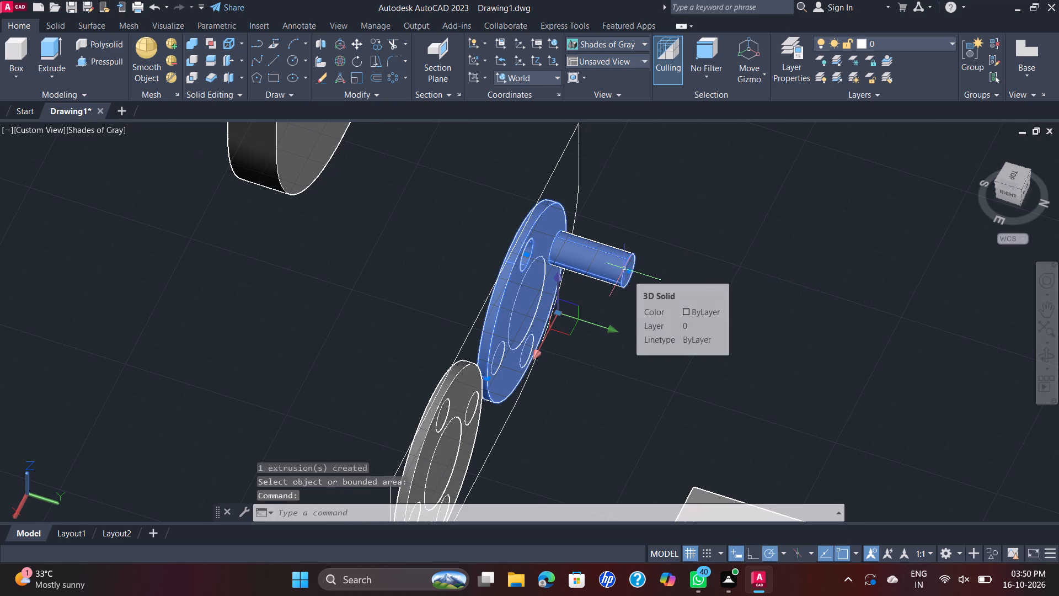
{"action": "key", "text": "Escape"}
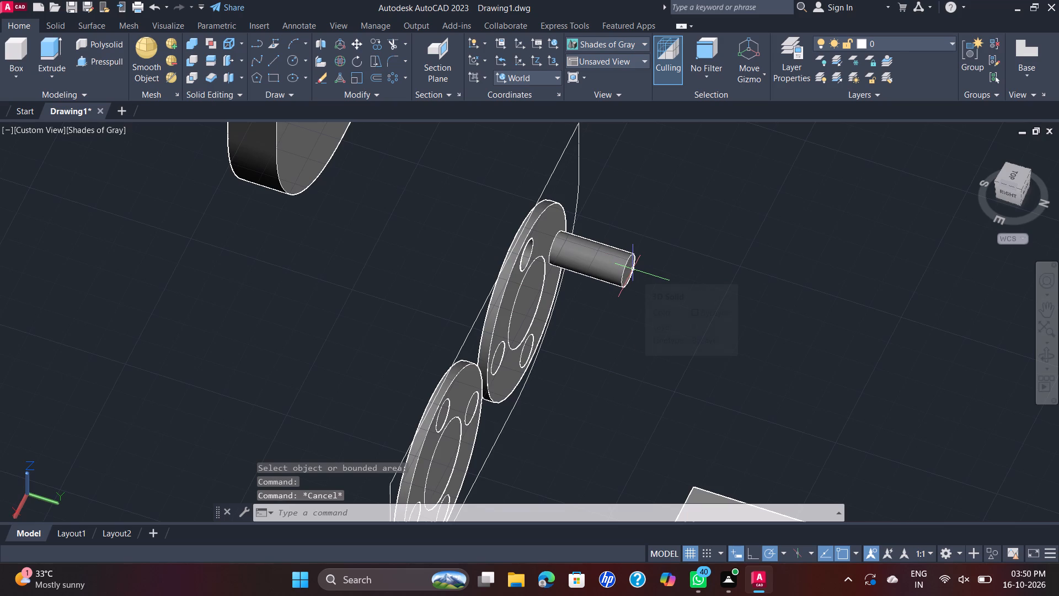
Press-pull the left disc's left small hole area outward from the front face into a second cylinder.
{"action": "key", "text": "space"}
{"action": "left_click", "coordinate": [623, 272]}
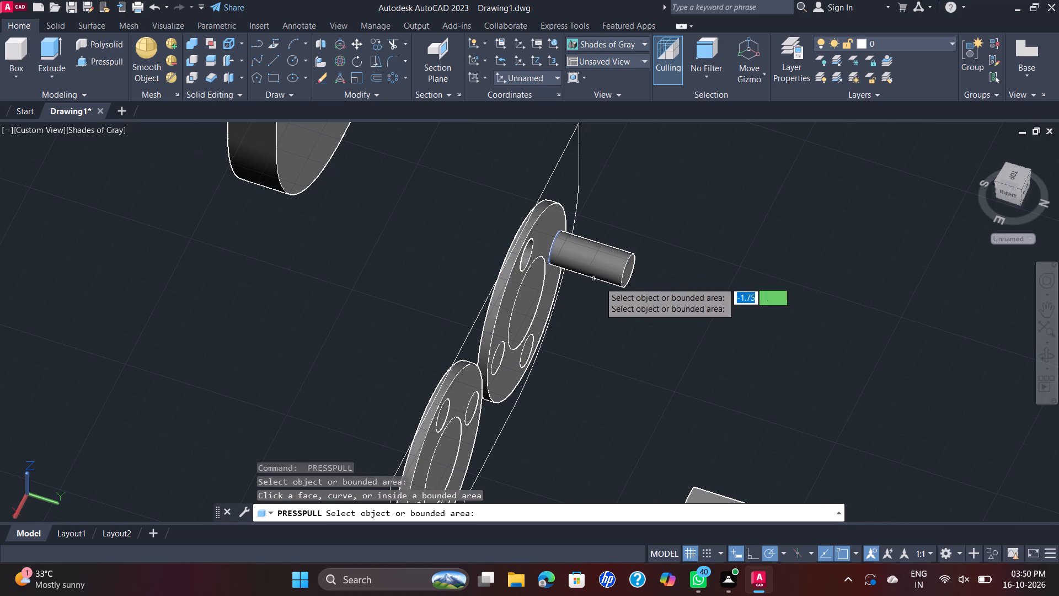
{"action": "scroll", "coordinate": [659, 297], "scroll_direction": "down", "scroll_amount": 1, "text": "shift"}
{"action": "middle_click_drag", "start_coordinate": [659, 297], "coordinate": [756, 285], "text": "shift"}
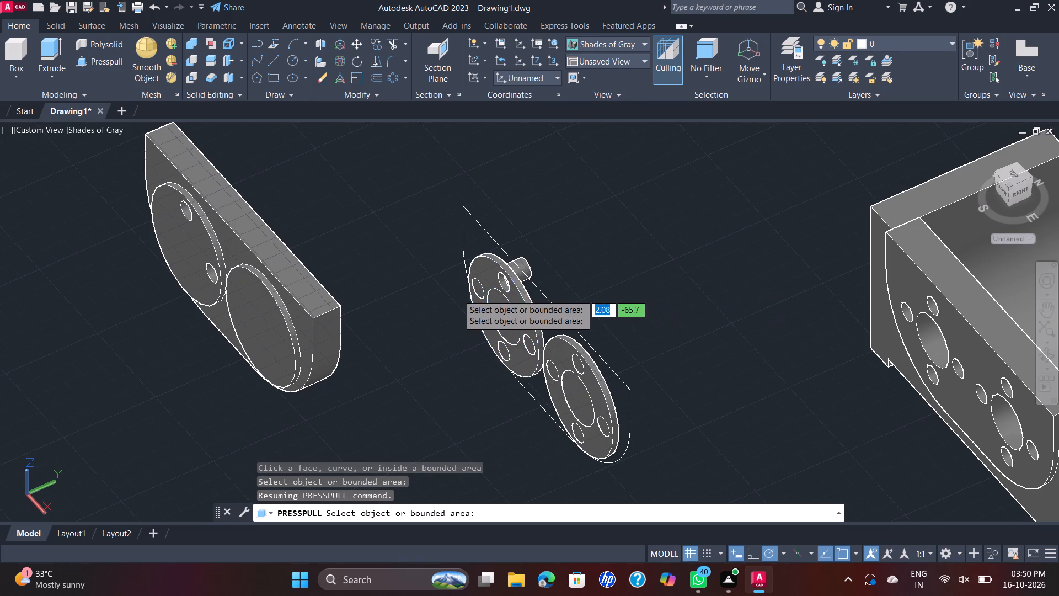
{"action": "left_click", "coordinate": [480, 291]}
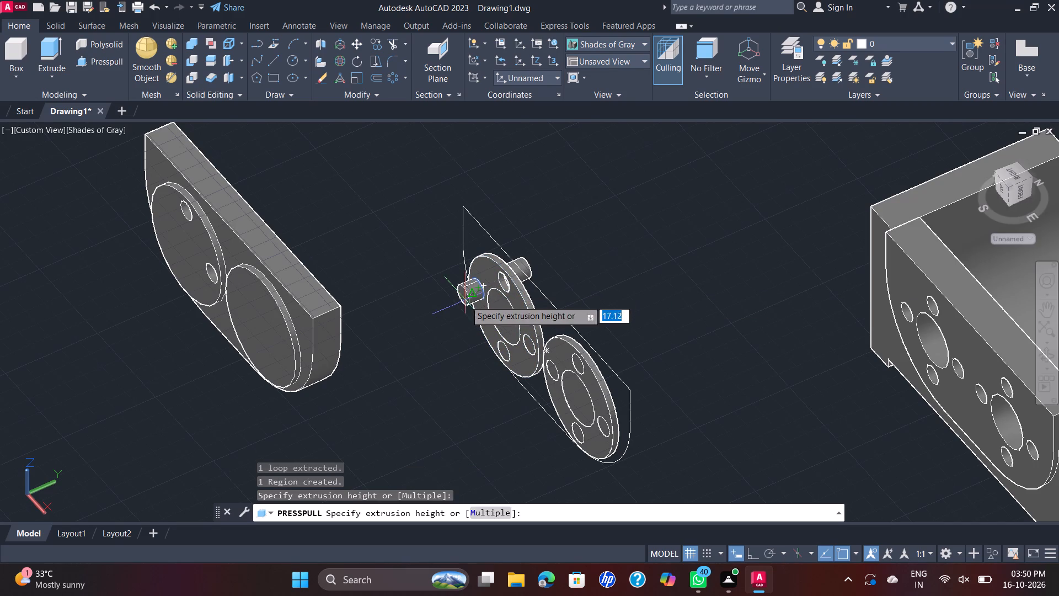
{"action": "left_click", "coordinate": [446, 315]}
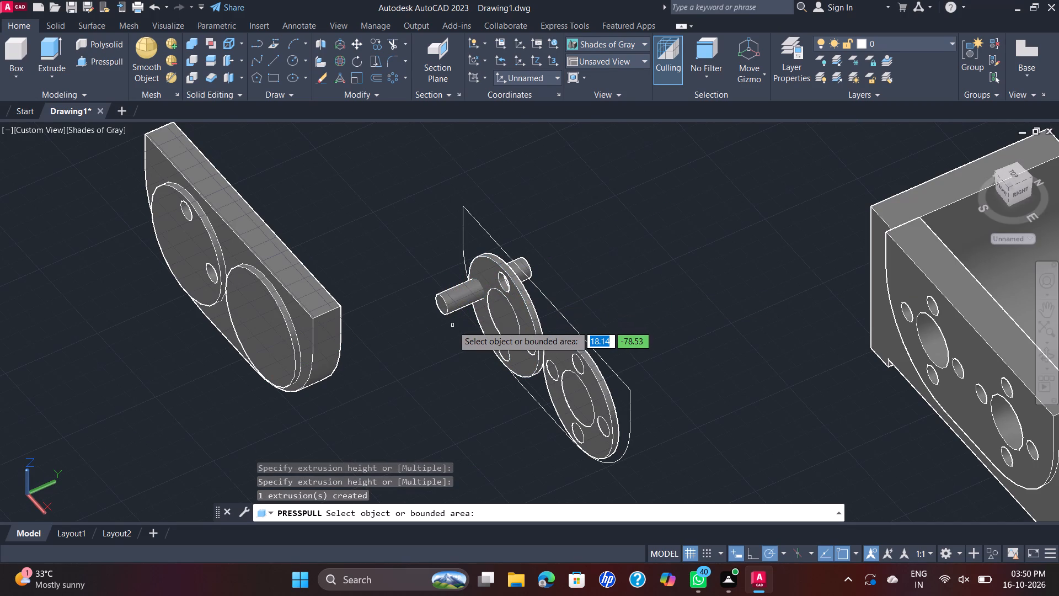
{"action": "key", "text": "Escape"}
Delete the cylinder projecting from the front of the left disc's left small hole.
{"action": "left_click", "coordinate": [451, 302]}
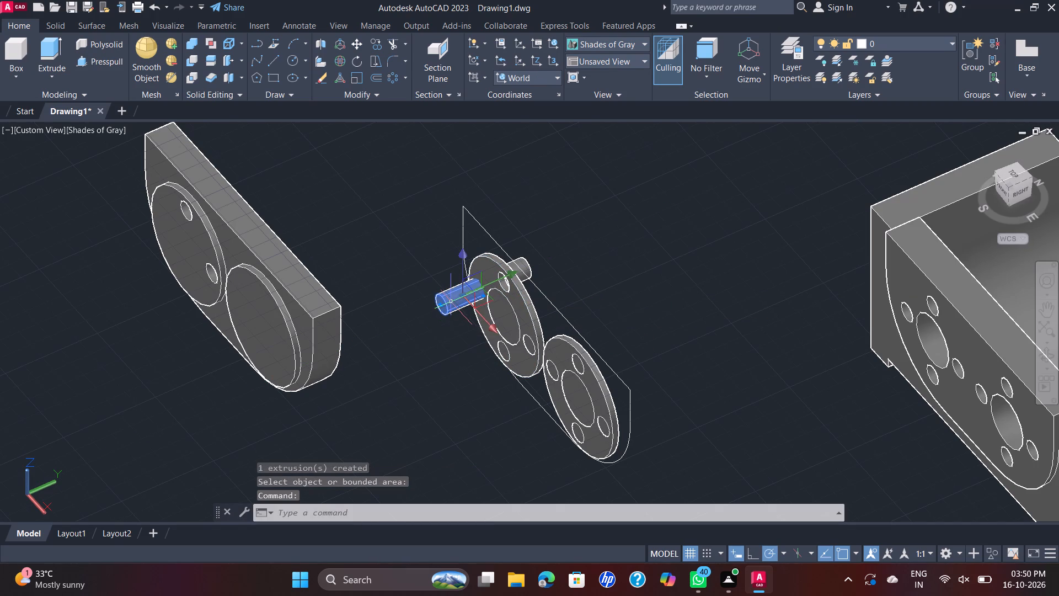
{"action": "left_click", "coordinate": [528, 269]}
{"action": "key", "text": "Escape"}
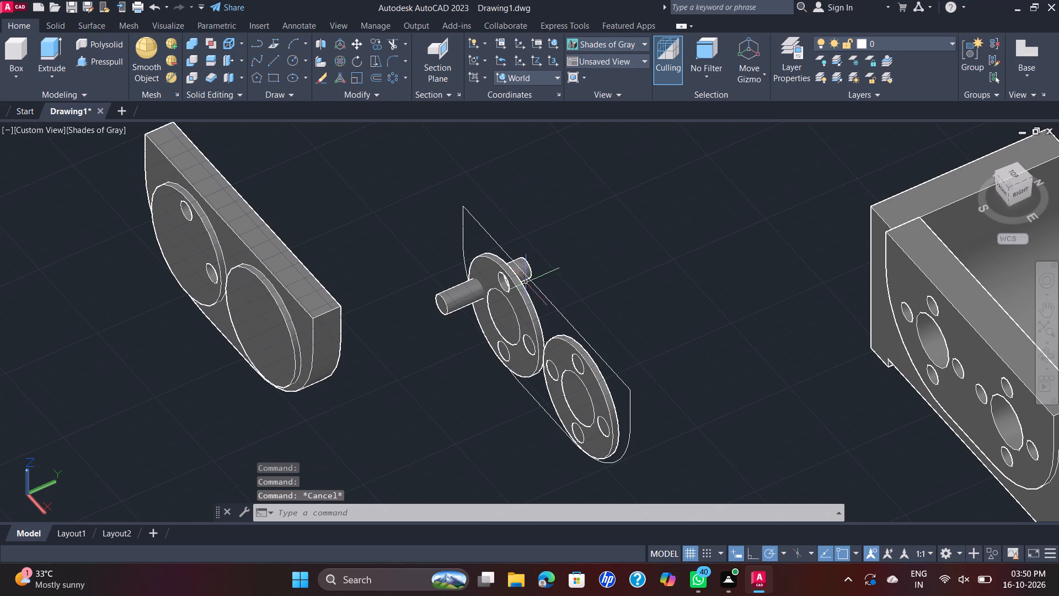
{"action": "key", "text": "Escape"}
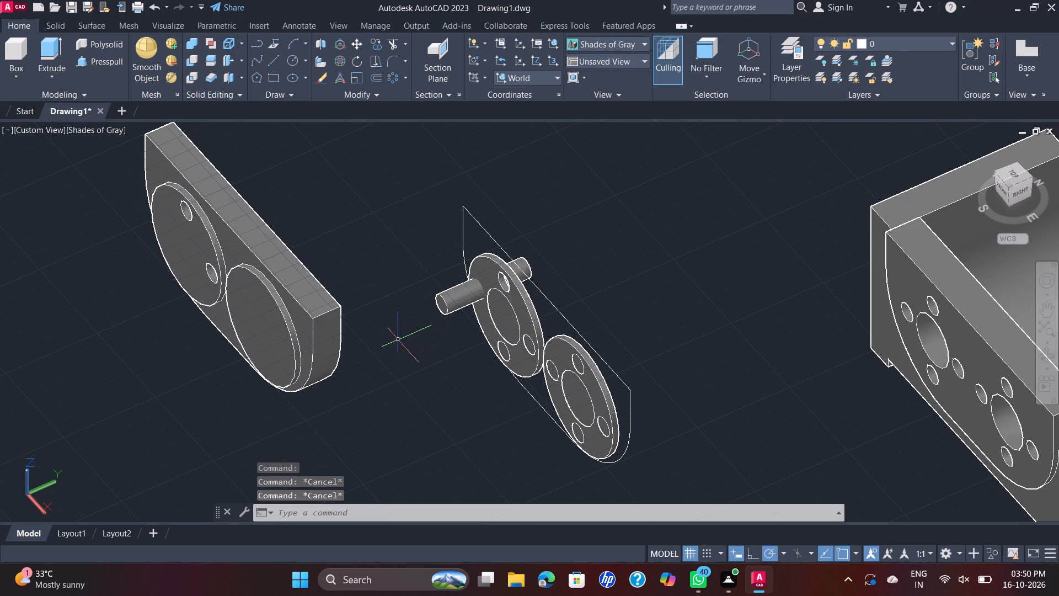
{"action": "key", "text": "Delete"}
{"action": "left_click", "coordinate": [446, 300]}
{"action": "key", "text": "Delete"}
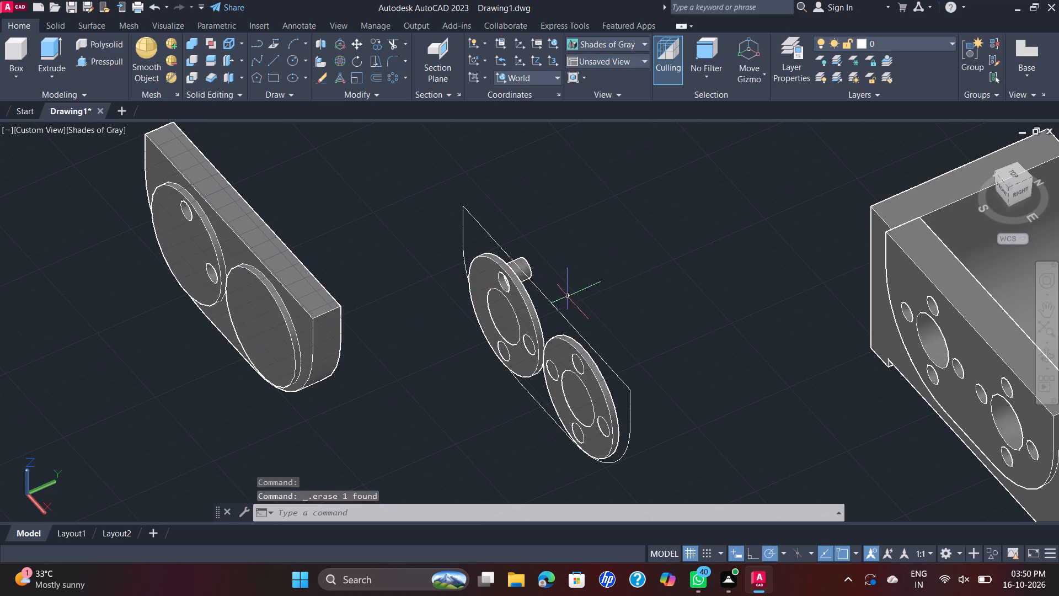
Press-pull the end face of the cylinder behind the left disc's left small hole back through the disc.
{"action": "middle_click_drag", "start_coordinate": [577, 313], "coordinate": [534, 320], "text": "shift"}
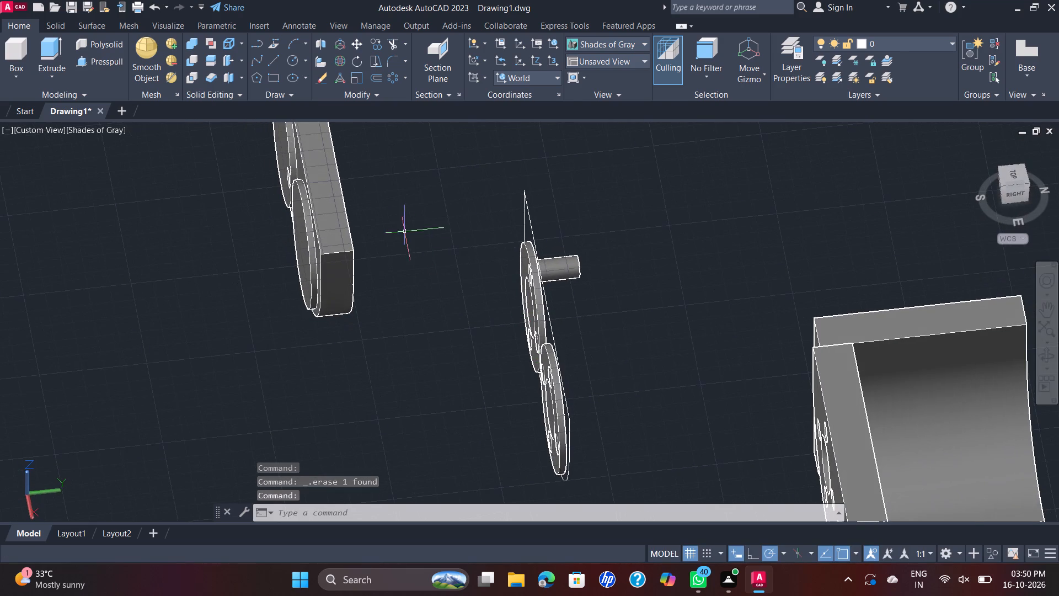
{"action": "left_click", "coordinate": [90, 66]}
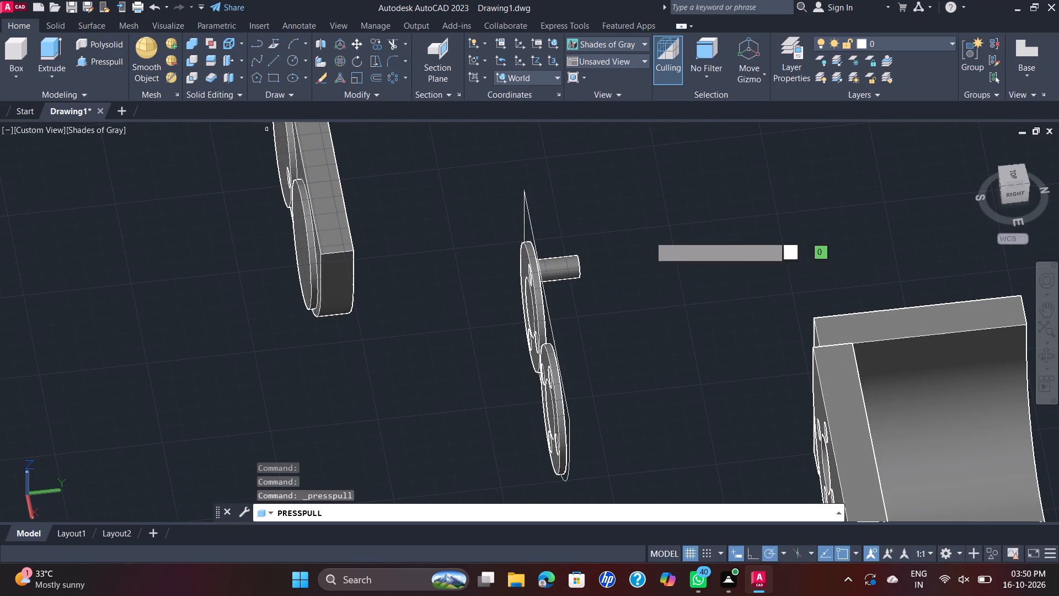
{"action": "middle_click_drag", "start_coordinate": [648, 245], "coordinate": [564, 274], "text": "shift"}
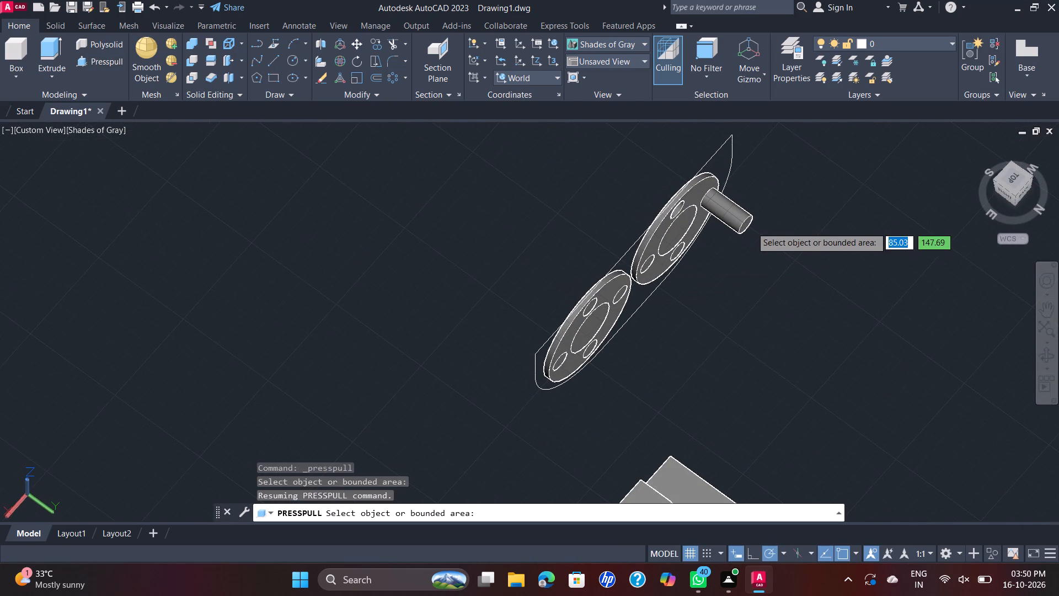
{"action": "left_click", "coordinate": [745, 225]}
{"action": "left_click", "coordinate": [630, 188]}
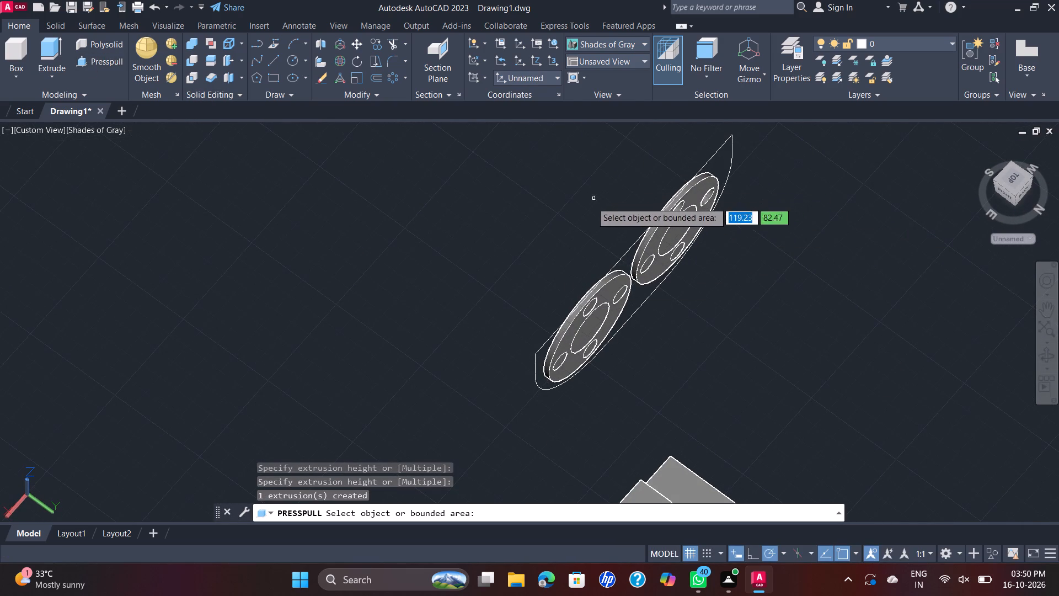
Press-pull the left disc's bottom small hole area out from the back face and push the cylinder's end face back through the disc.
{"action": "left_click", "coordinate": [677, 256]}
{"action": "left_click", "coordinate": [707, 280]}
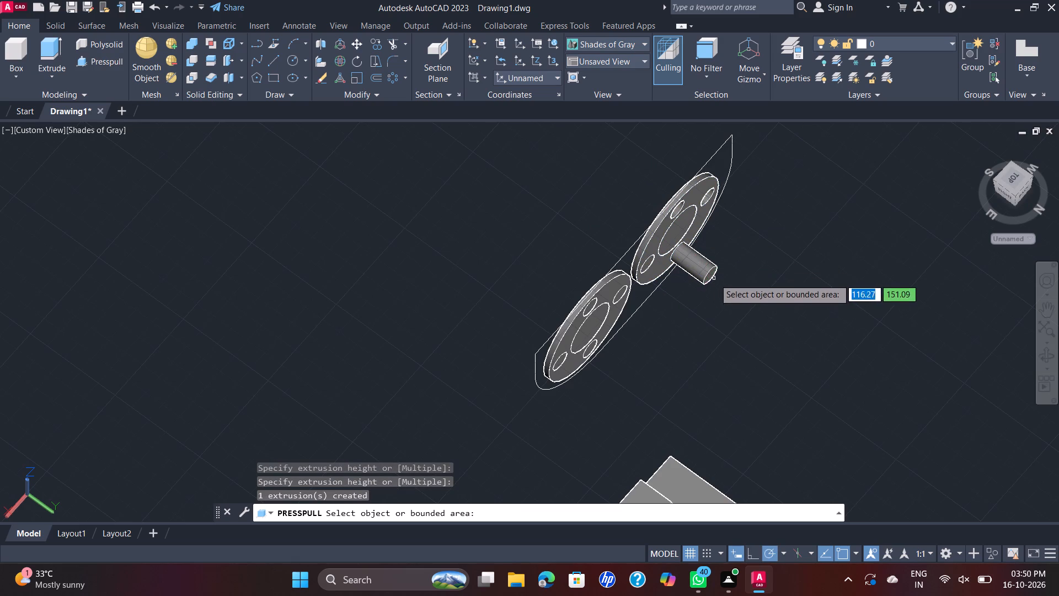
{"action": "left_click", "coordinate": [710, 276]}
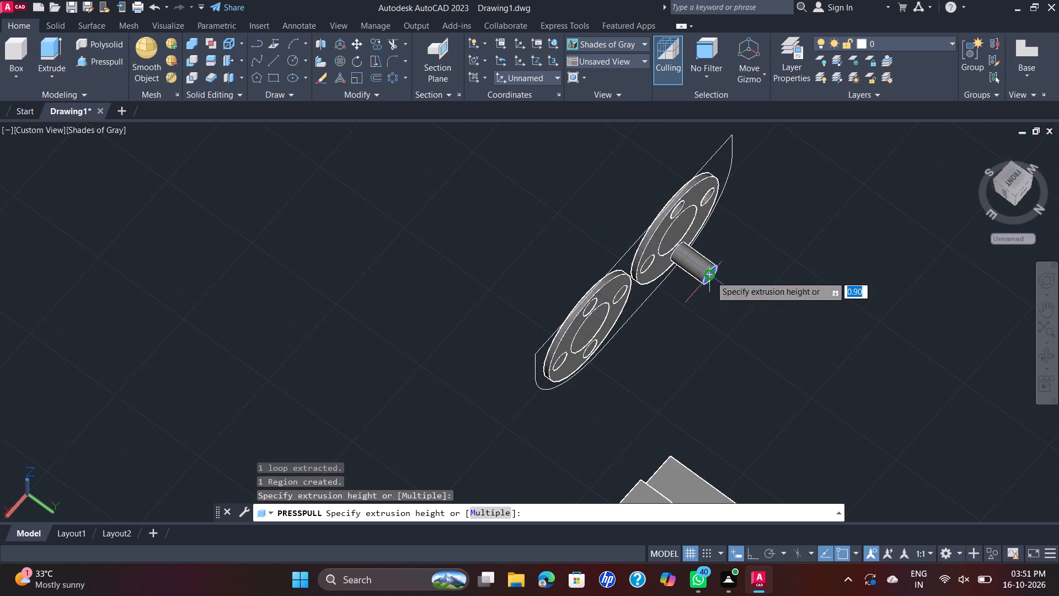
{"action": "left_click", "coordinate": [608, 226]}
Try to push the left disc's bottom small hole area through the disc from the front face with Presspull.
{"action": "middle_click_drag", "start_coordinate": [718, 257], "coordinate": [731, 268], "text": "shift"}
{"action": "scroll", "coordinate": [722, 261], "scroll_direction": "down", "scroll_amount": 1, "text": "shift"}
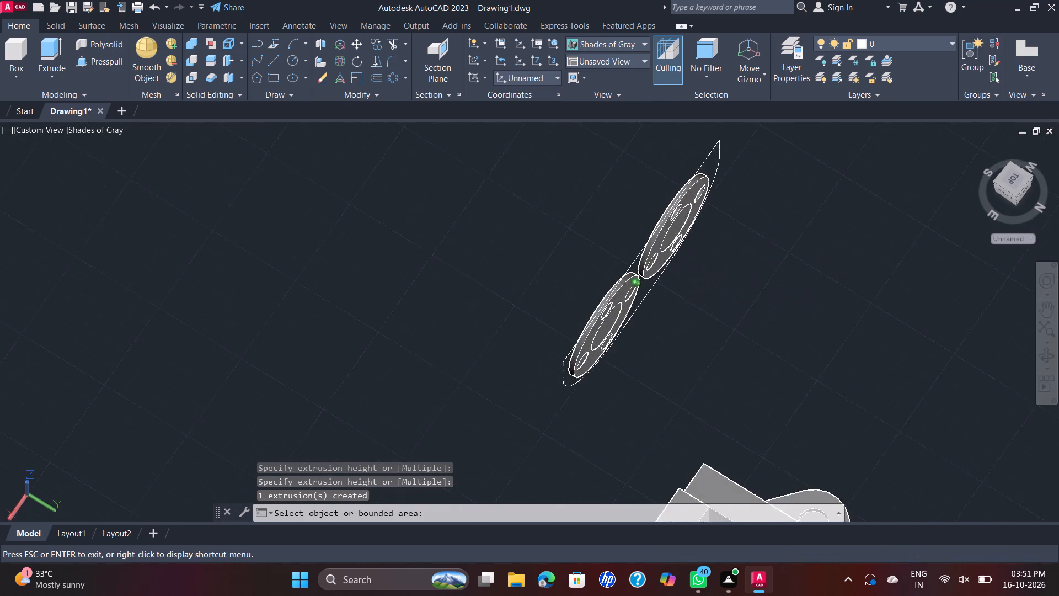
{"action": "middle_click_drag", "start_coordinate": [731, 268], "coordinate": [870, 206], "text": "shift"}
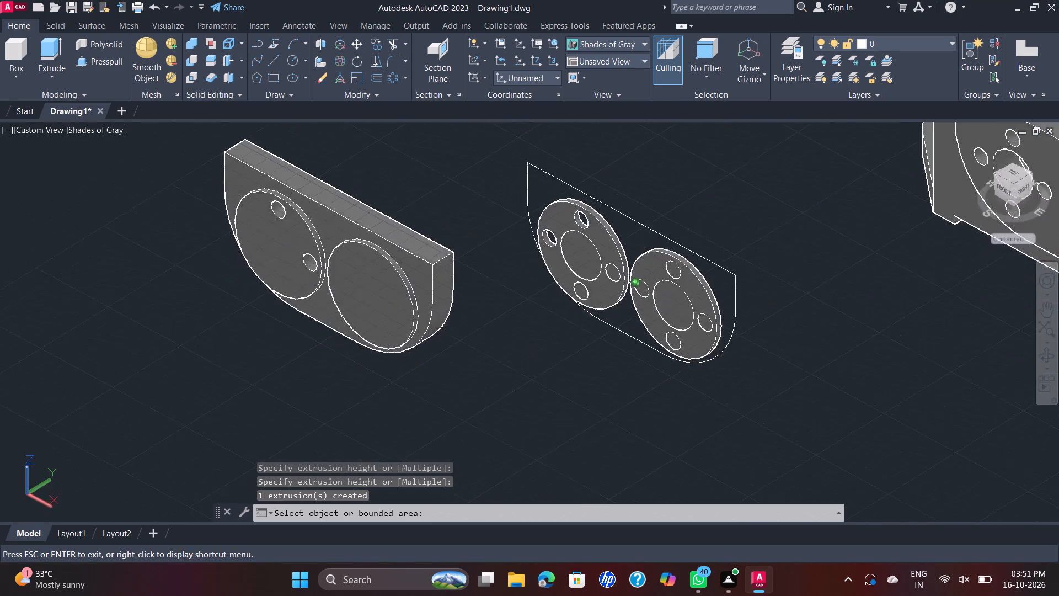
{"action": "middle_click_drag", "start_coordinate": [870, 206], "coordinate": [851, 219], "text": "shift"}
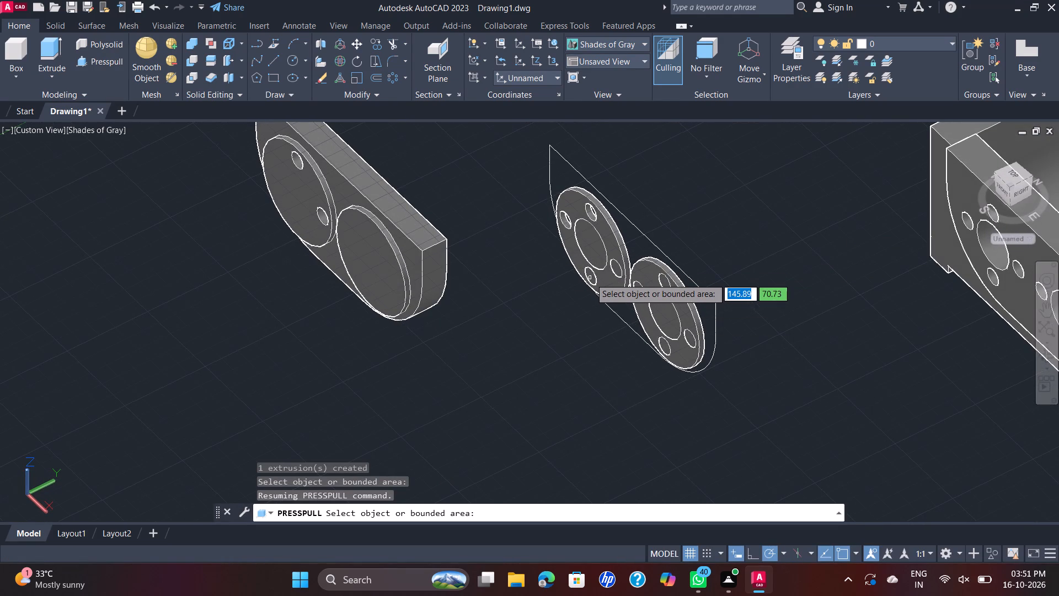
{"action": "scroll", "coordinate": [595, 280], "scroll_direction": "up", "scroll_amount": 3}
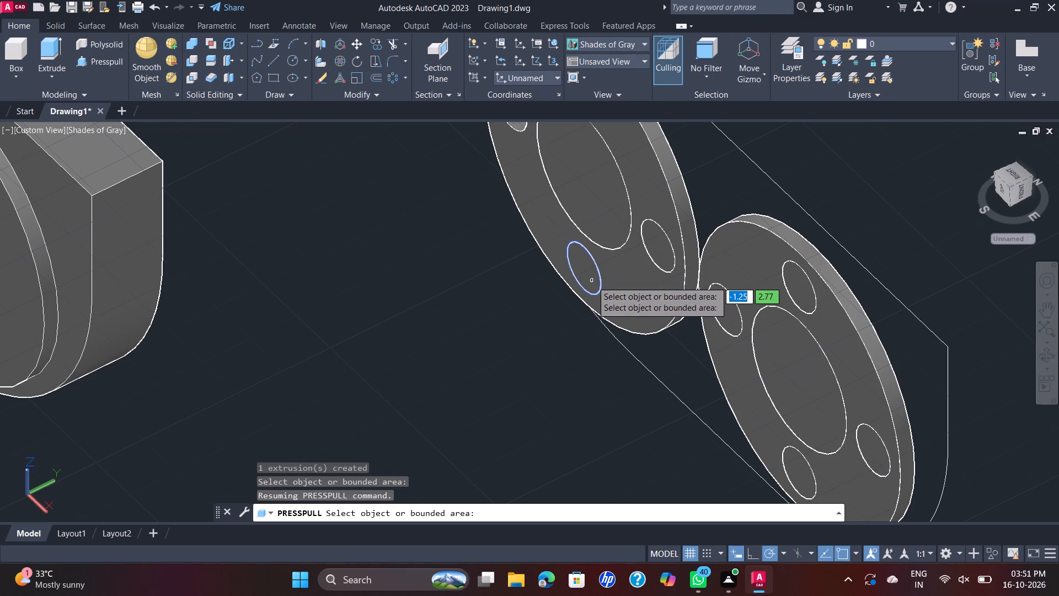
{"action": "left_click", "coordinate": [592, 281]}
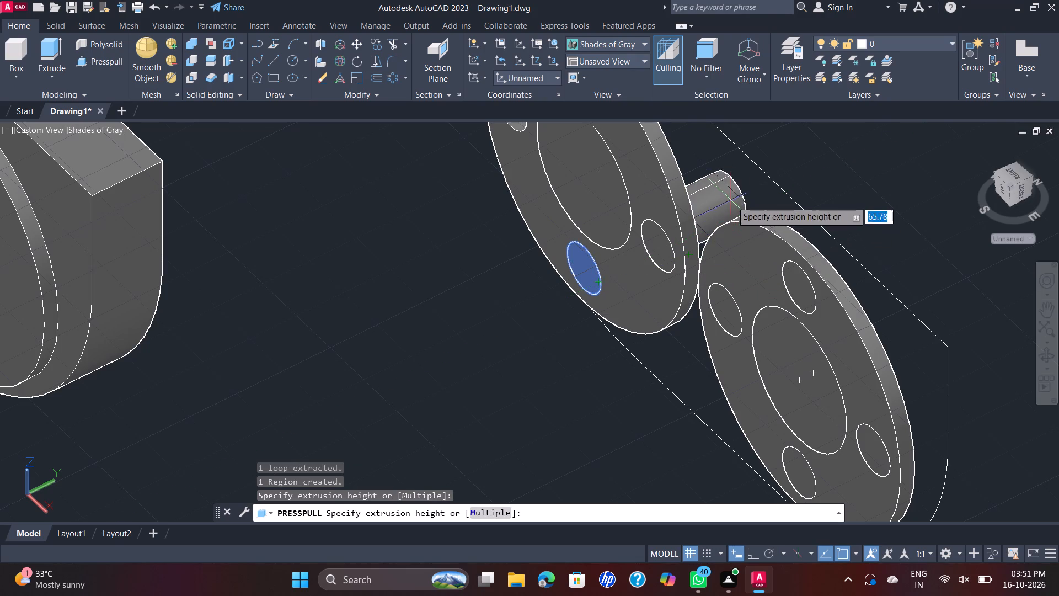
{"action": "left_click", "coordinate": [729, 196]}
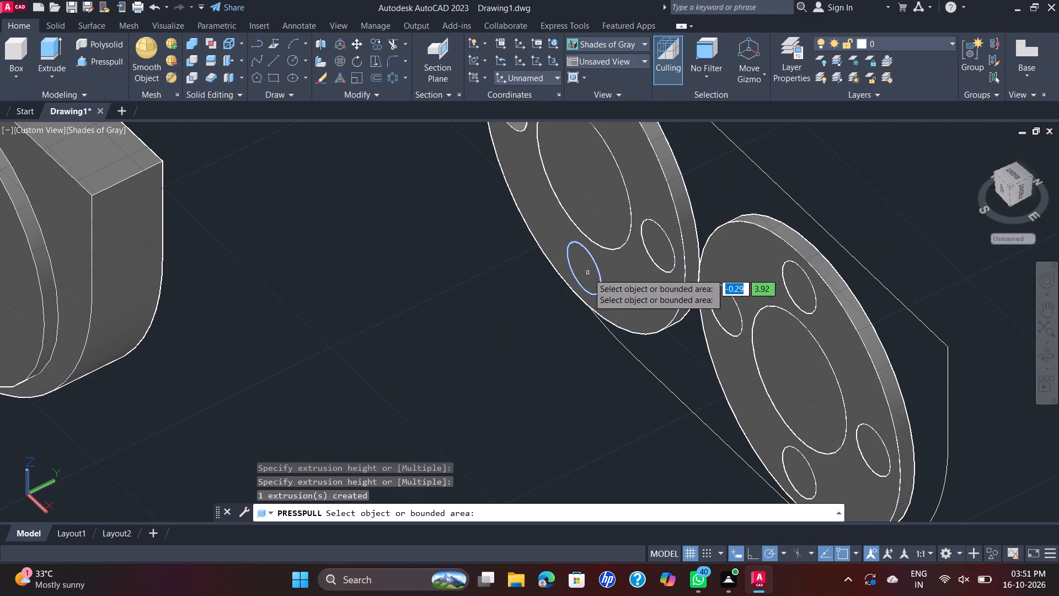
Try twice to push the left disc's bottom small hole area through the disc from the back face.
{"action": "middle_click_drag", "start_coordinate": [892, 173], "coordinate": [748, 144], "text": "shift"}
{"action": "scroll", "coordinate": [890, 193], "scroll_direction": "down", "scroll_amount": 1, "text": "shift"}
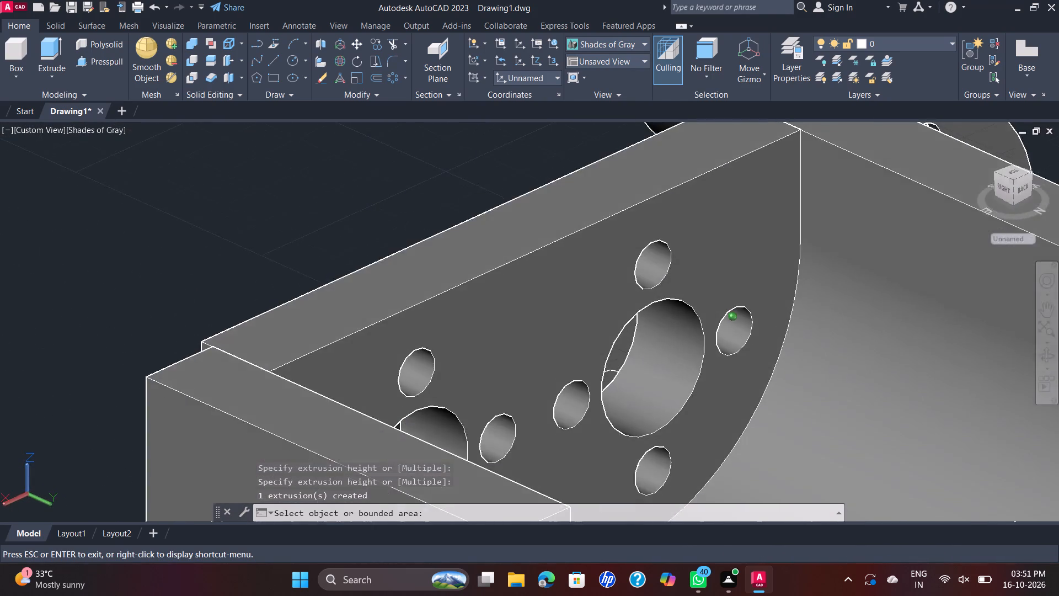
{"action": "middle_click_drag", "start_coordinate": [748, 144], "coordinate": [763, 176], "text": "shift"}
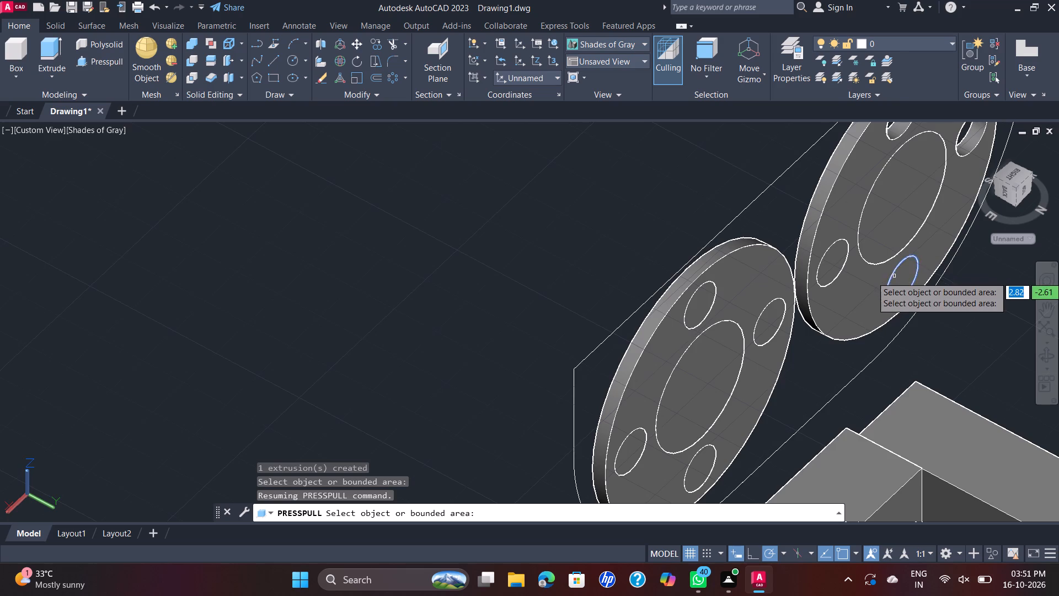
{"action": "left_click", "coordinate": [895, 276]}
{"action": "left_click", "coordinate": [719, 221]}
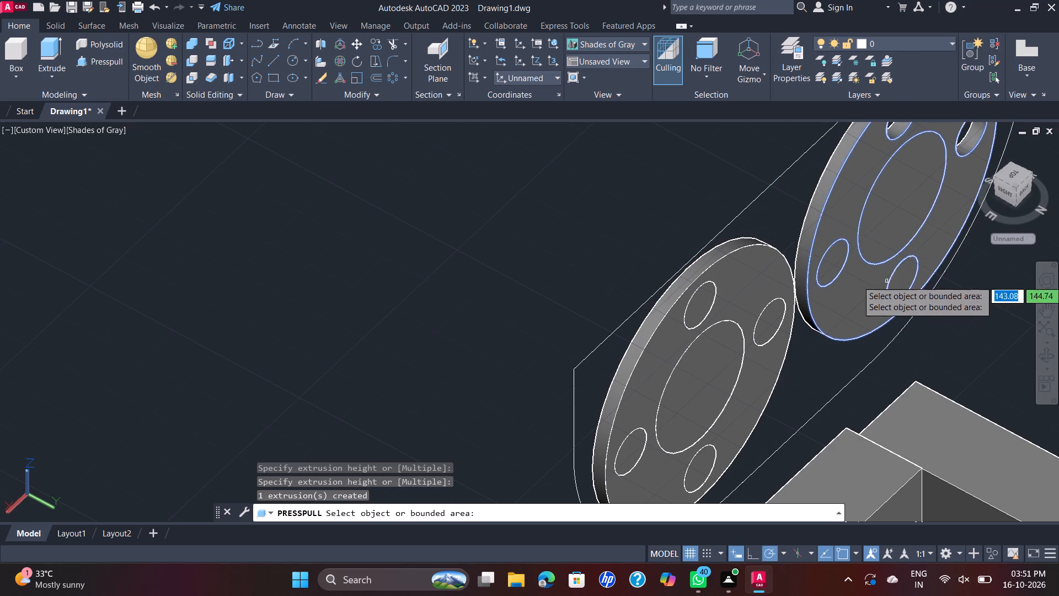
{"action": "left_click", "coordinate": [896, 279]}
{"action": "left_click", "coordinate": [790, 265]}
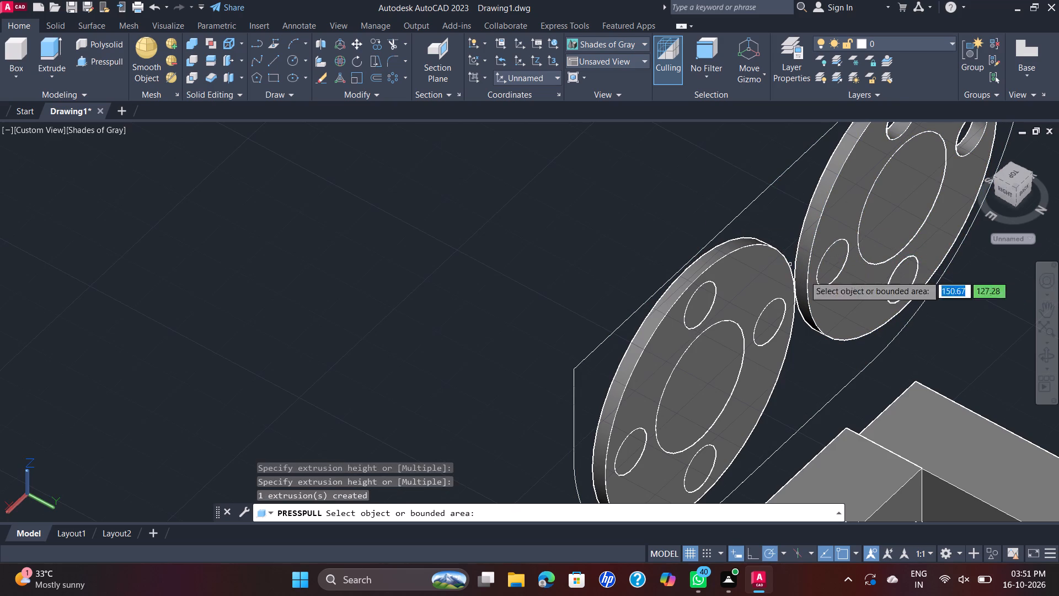
Press-pull the left disc's bottom small hole area about 39 units outward from the back face into a cylinder.
{"action": "left_click", "coordinate": [903, 284]}
{"action": "left_click", "coordinate": [975, 332]}
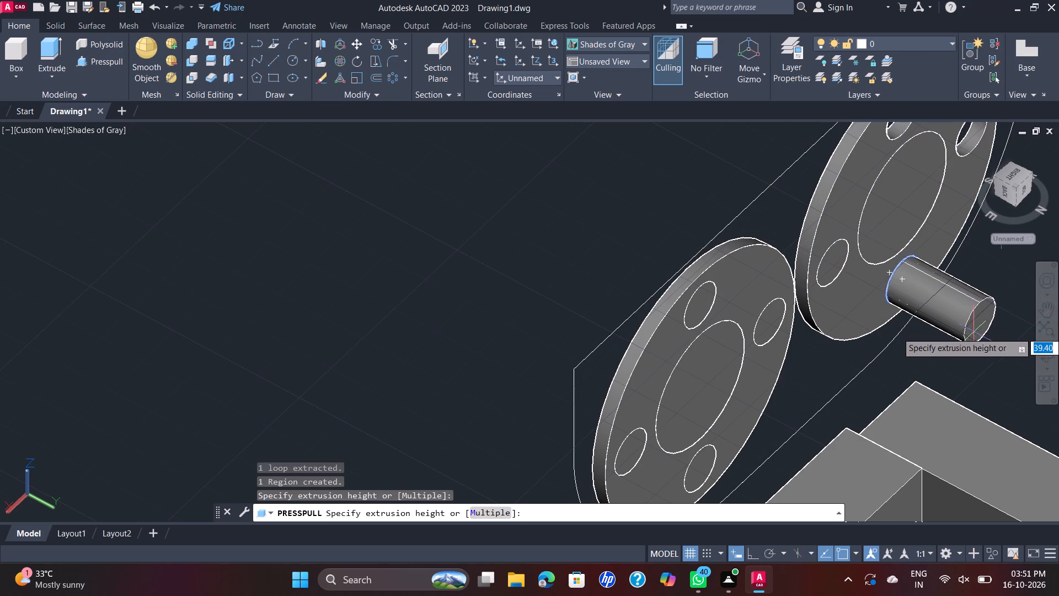
Press-pull the left disc's bottom small hole area outward from the front face into a short cylinder.
{"action": "middle_click_drag", "start_coordinate": [995, 290], "coordinate": [1016, 302], "text": "shift"}
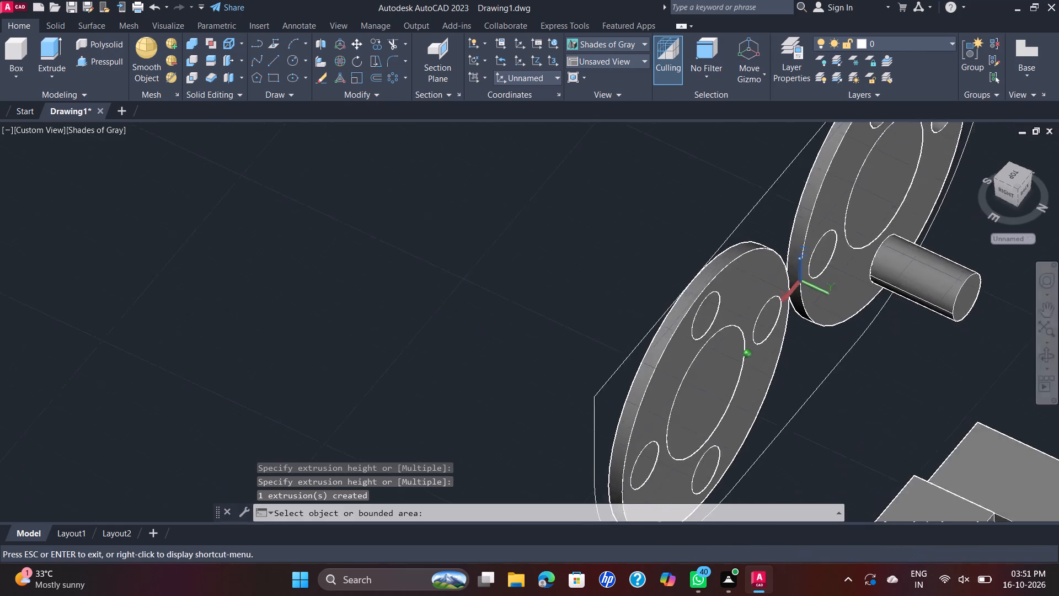
{"action": "middle_click_drag", "start_coordinate": [1016, 302], "coordinate": [1058, 312], "text": "shift"}
{"action": "middle_click_drag", "start_coordinate": [955, 331], "coordinate": [1004, 350], "text": "shift"}
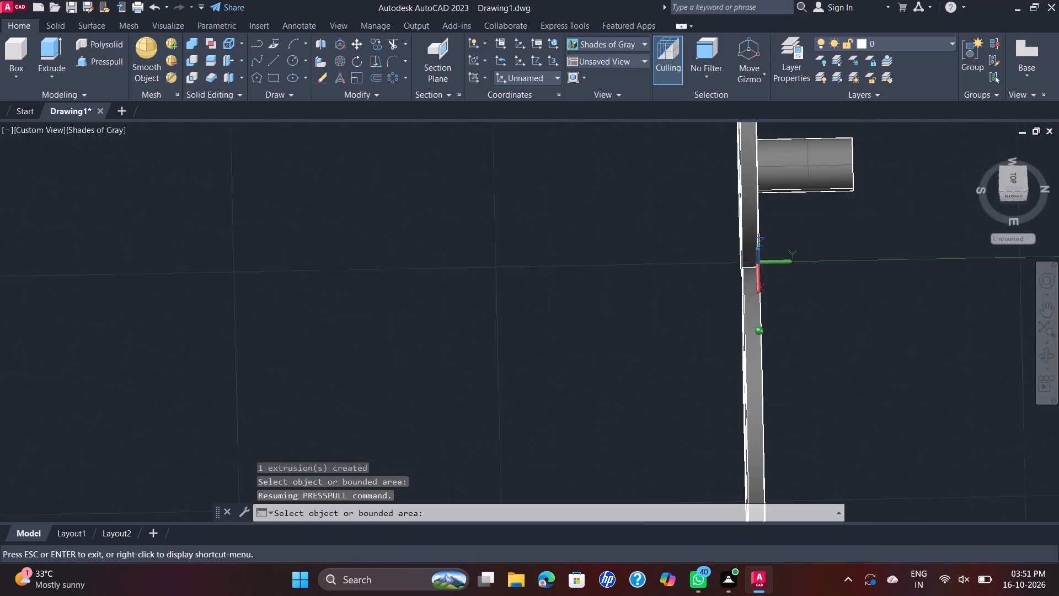
{"action": "middle_click_drag", "start_coordinate": [1004, 350], "coordinate": [1026, 315], "text": "shift"}
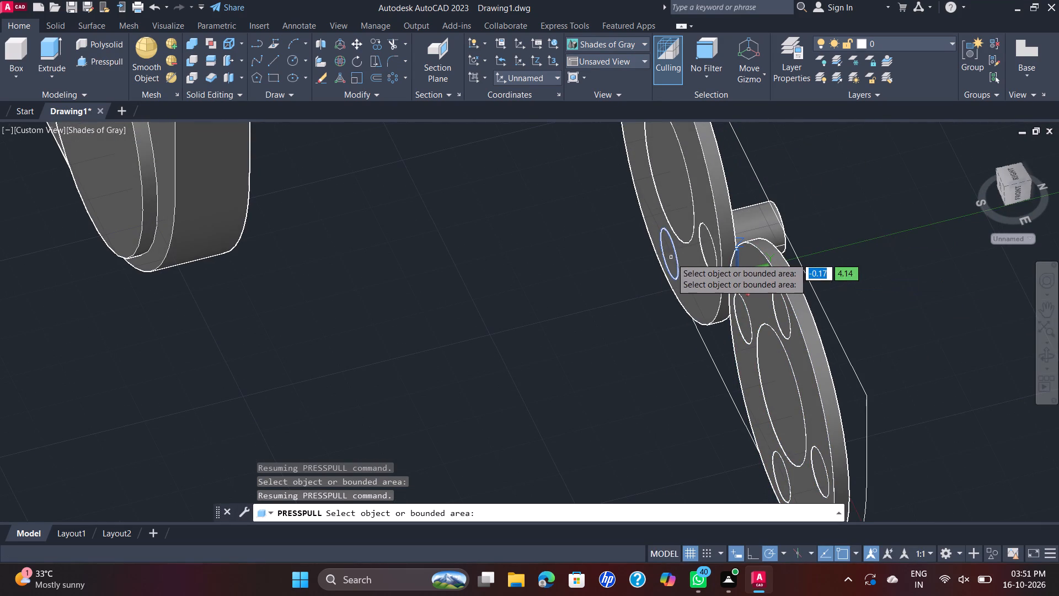
{"action": "left_click", "coordinate": [671, 258]}
{"action": "left_click", "coordinate": [587, 282]}
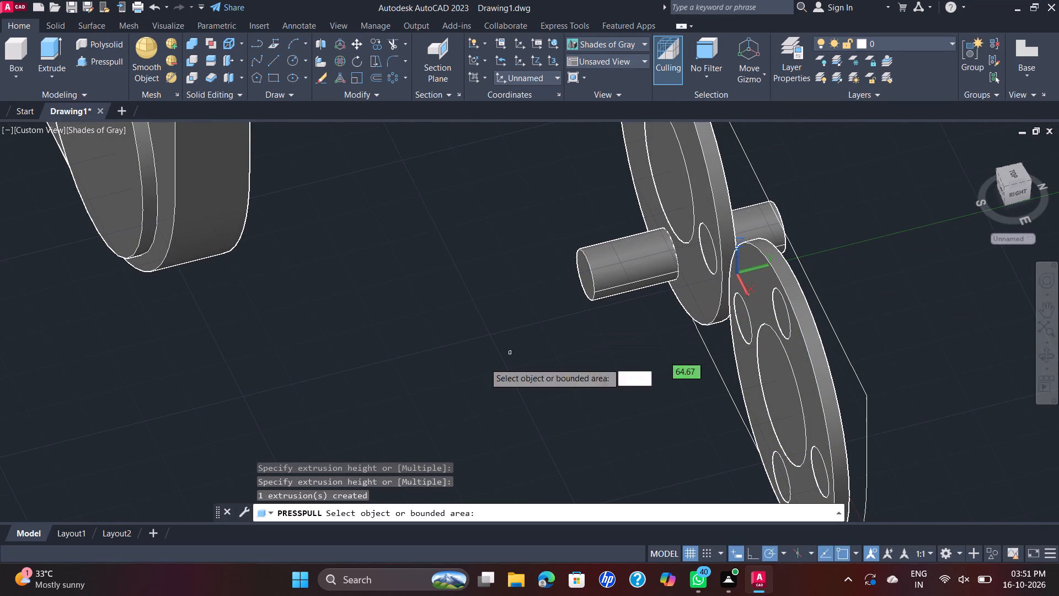
{"action": "key", "text": "Escape"}
Delete the cylinder running through the left disc's bottom small hole.
{"action": "left_click", "coordinate": [613, 277]}
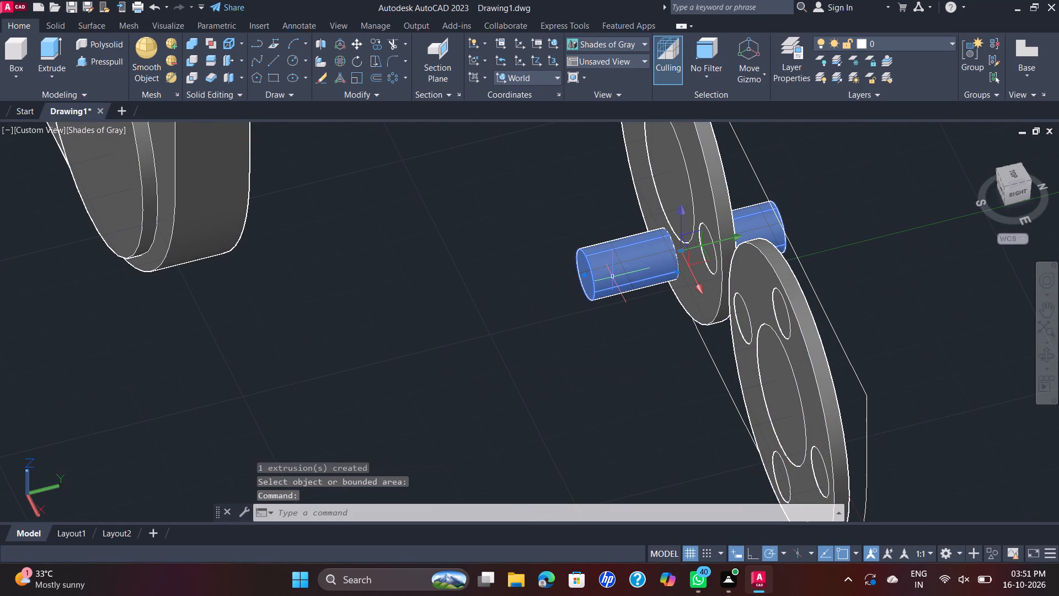
{"action": "key", "text": "Delete"}
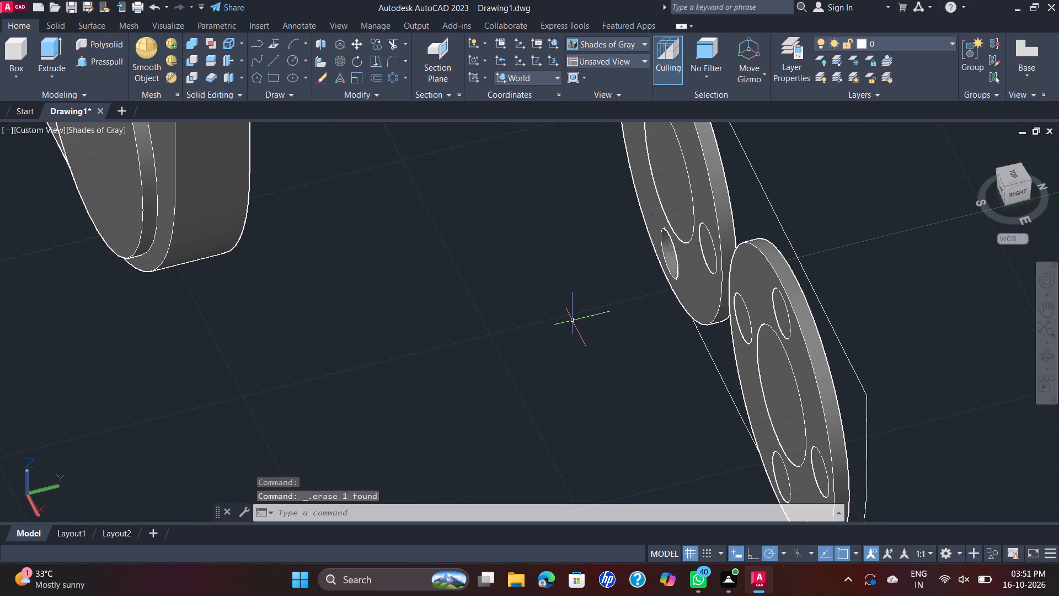
Examine the left disc's small holes to check which ones are cut through.
{"action": "scroll", "coordinate": [598, 292], "scroll_direction": "down", "scroll_amount": 1}
{"action": "middle_click_drag", "start_coordinate": [705, 231], "coordinate": [709, 282]}
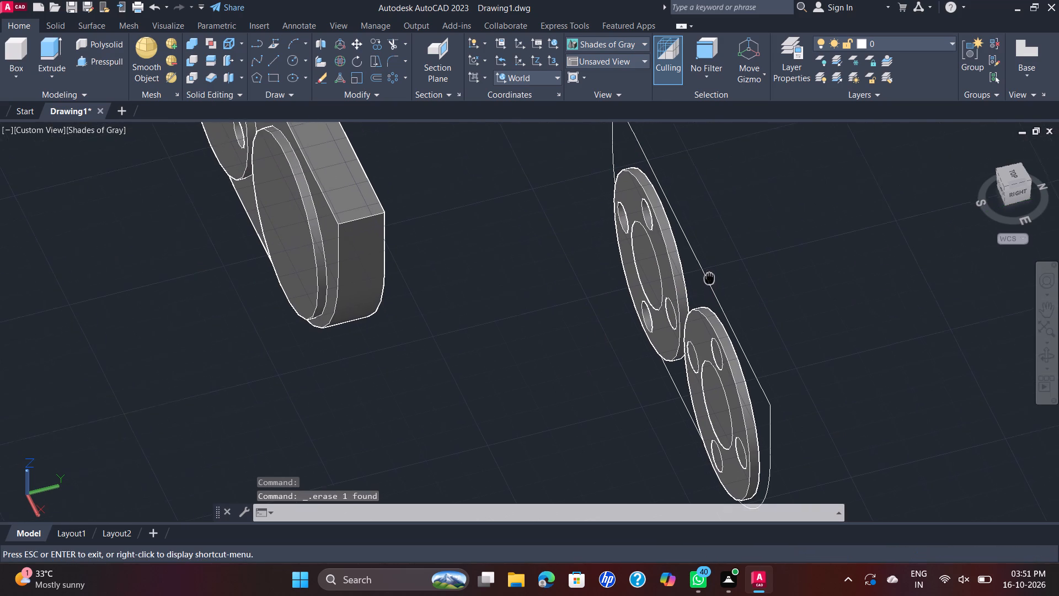
{"action": "middle_click_drag", "start_coordinate": [709, 282], "coordinate": [709, 291]}
{"action": "scroll", "coordinate": [698, 242], "scroll_direction": "up", "scroll_amount": 2}
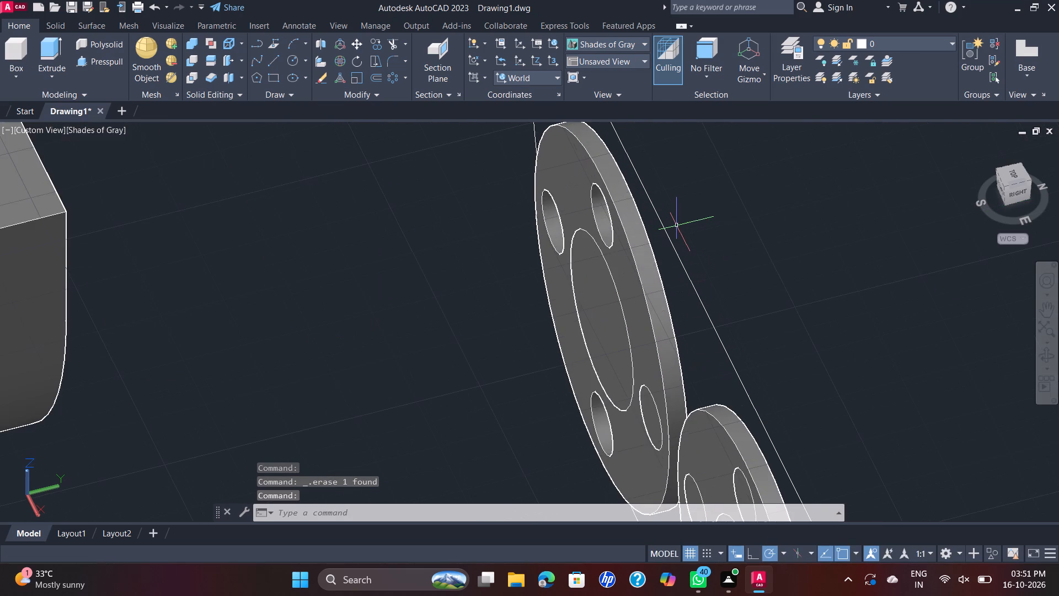
{"action": "scroll", "coordinate": [677, 226], "scroll_direction": "down", "scroll_amount": 1}
{"action": "scroll", "coordinate": [680, 277], "scroll_direction": "up", "scroll_amount": 3}
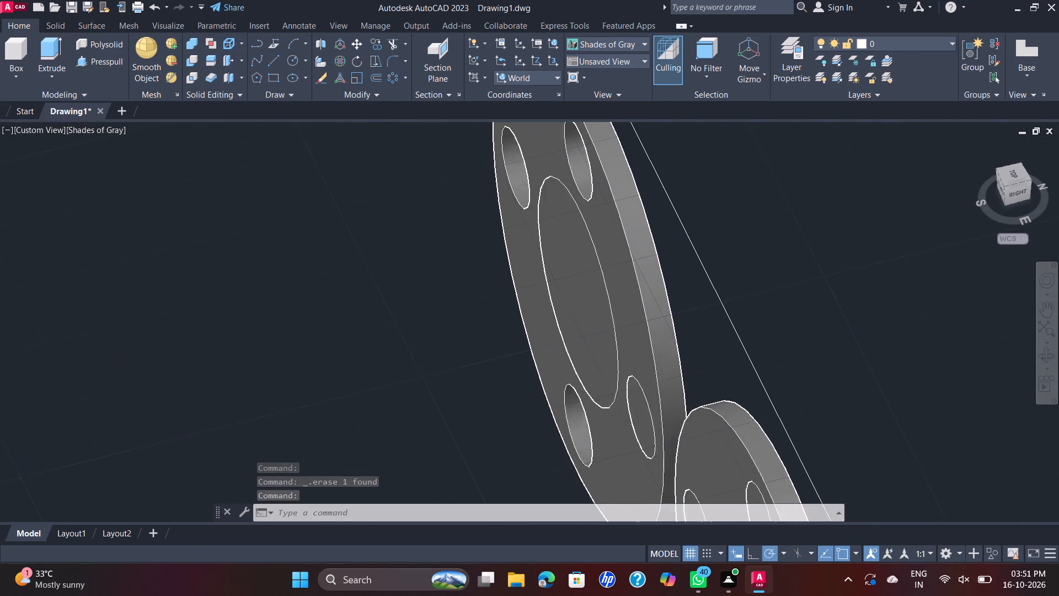
{"action": "scroll", "coordinate": [680, 277], "scroll_direction": "down", "scroll_amount": 2}
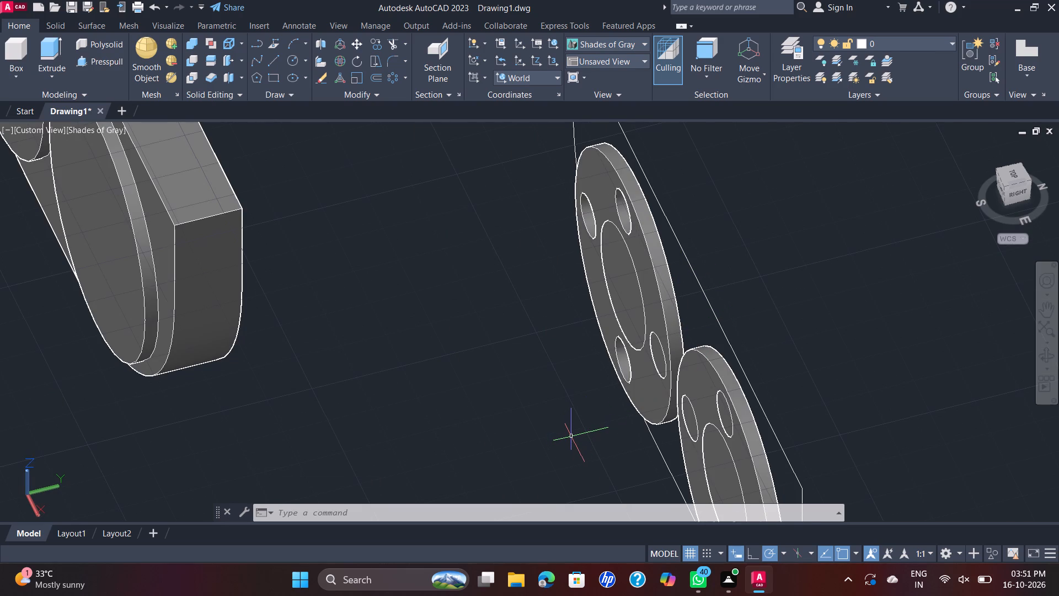
{"action": "scroll", "coordinate": [574, 438], "scroll_direction": "down", "scroll_amount": 1}
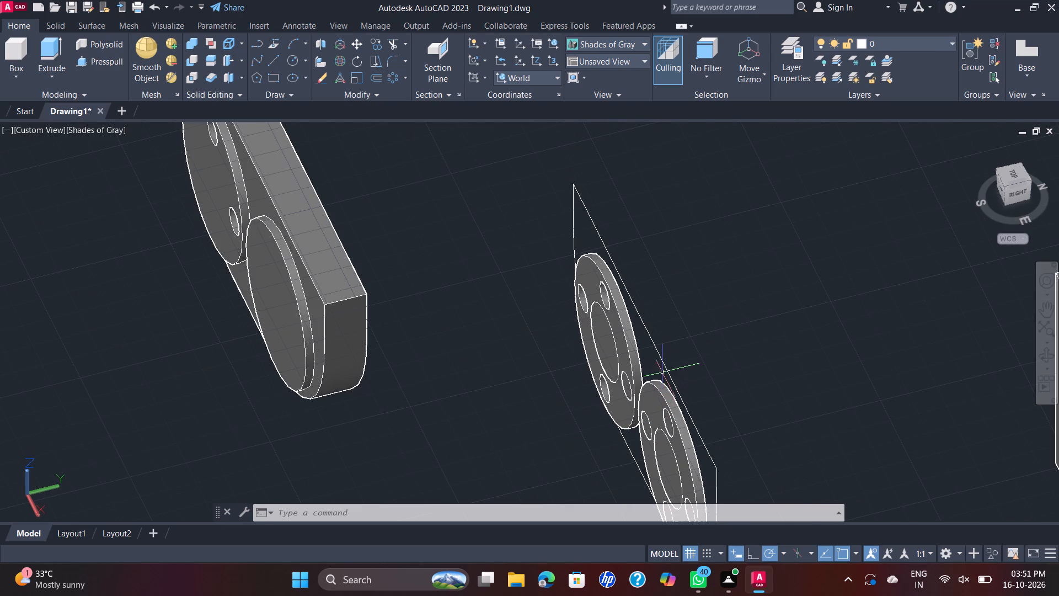
{"action": "scroll", "coordinate": [664, 363], "scroll_direction": "up", "scroll_amount": 1}
{"action": "scroll", "coordinate": [664, 363], "scroll_direction": "down", "scroll_amount": 1}
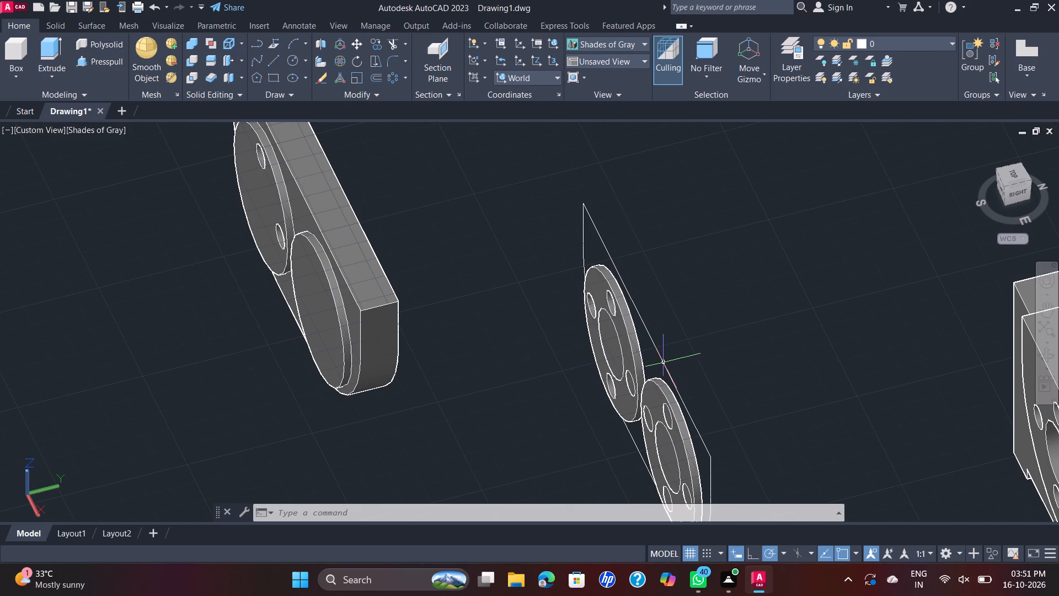
{"action": "scroll", "coordinate": [637, 339], "scroll_direction": "up", "scroll_amount": 2}
{"action": "scroll", "coordinate": [637, 339], "scroll_direction": "down", "scroll_amount": 1}
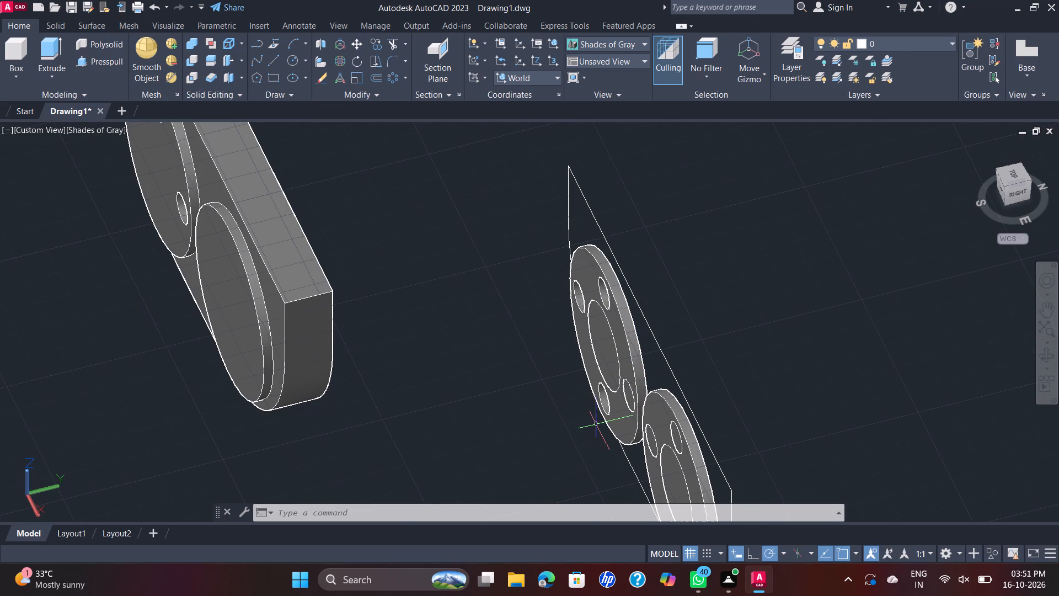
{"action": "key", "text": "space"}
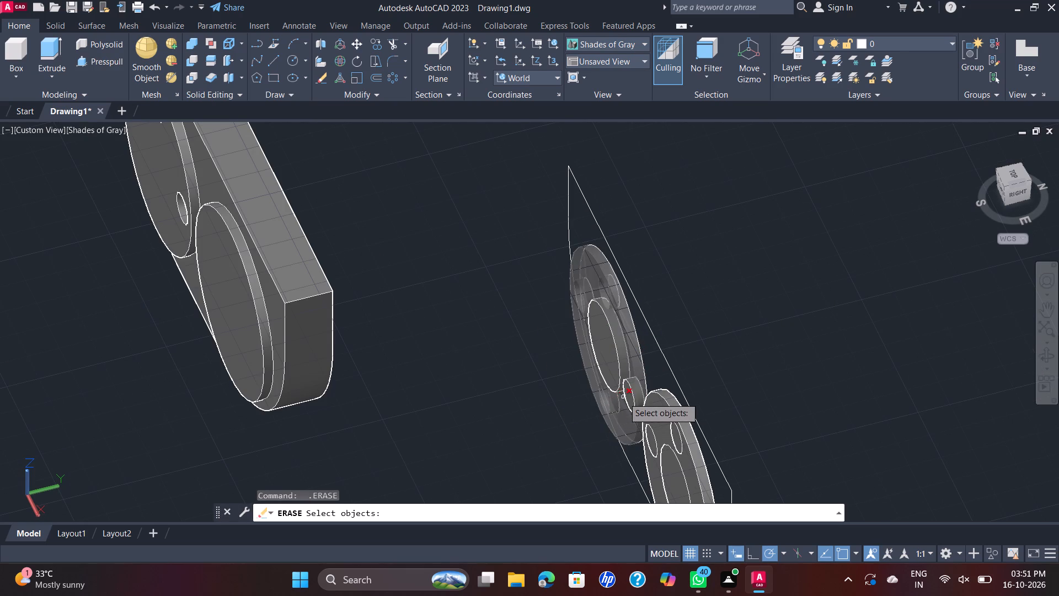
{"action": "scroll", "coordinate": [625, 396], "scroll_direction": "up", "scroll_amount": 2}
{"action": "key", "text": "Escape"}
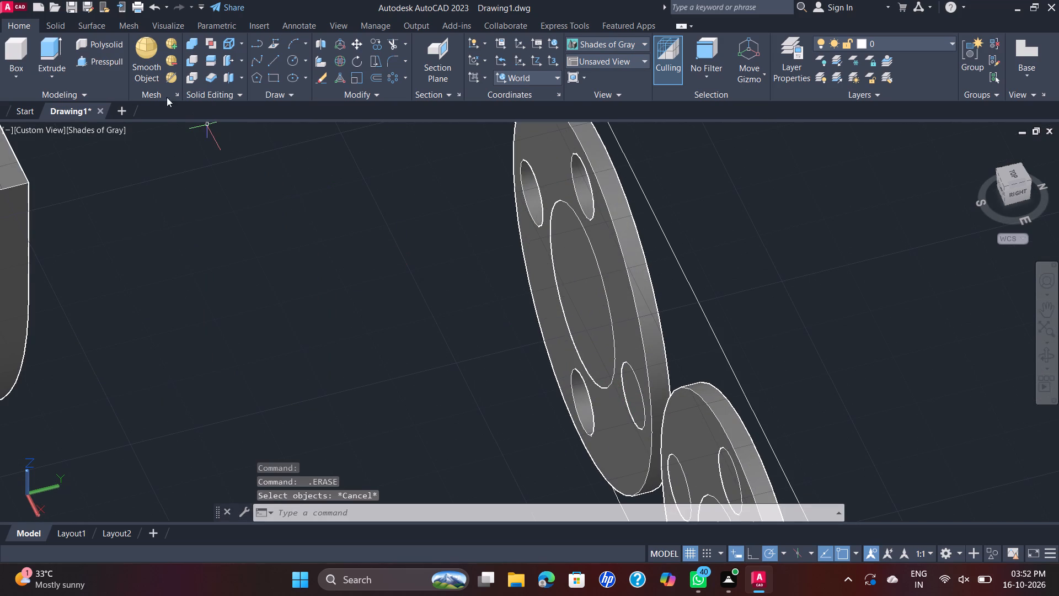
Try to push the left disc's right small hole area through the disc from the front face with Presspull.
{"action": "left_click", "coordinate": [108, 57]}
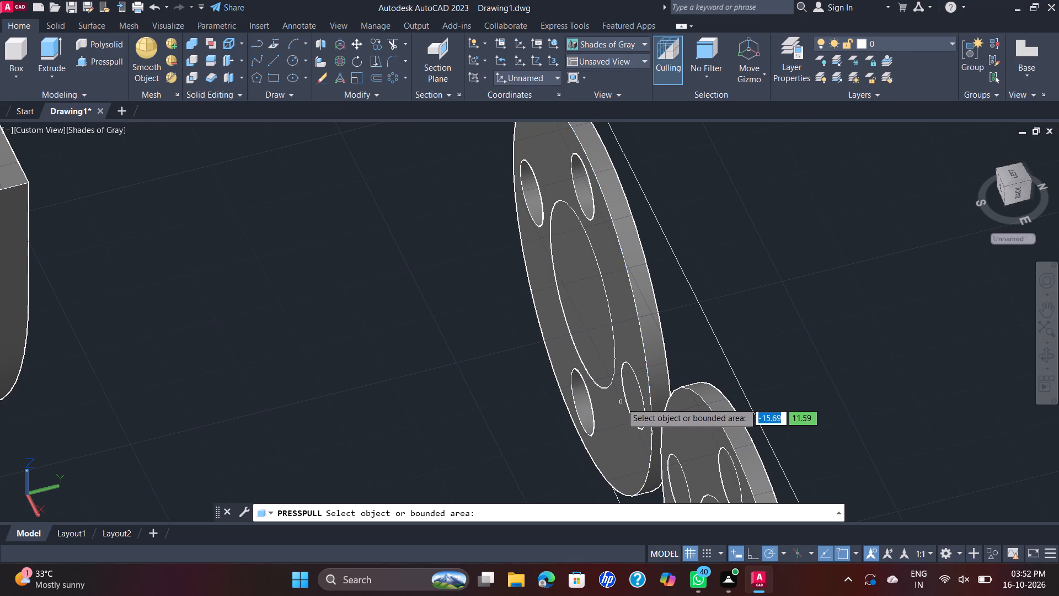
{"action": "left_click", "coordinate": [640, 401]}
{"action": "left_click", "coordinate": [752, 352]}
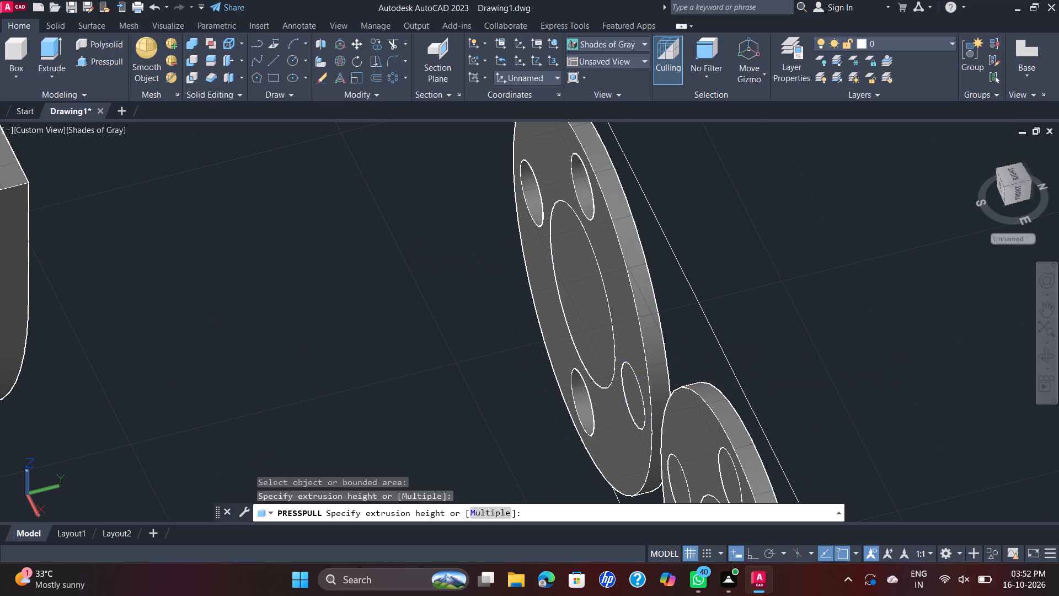
Press-pull the left disc's right small hole area outward from the front face into a short cylinder.
{"action": "left_click", "coordinate": [632, 396]}
{"action": "left_click", "coordinate": [545, 417]}
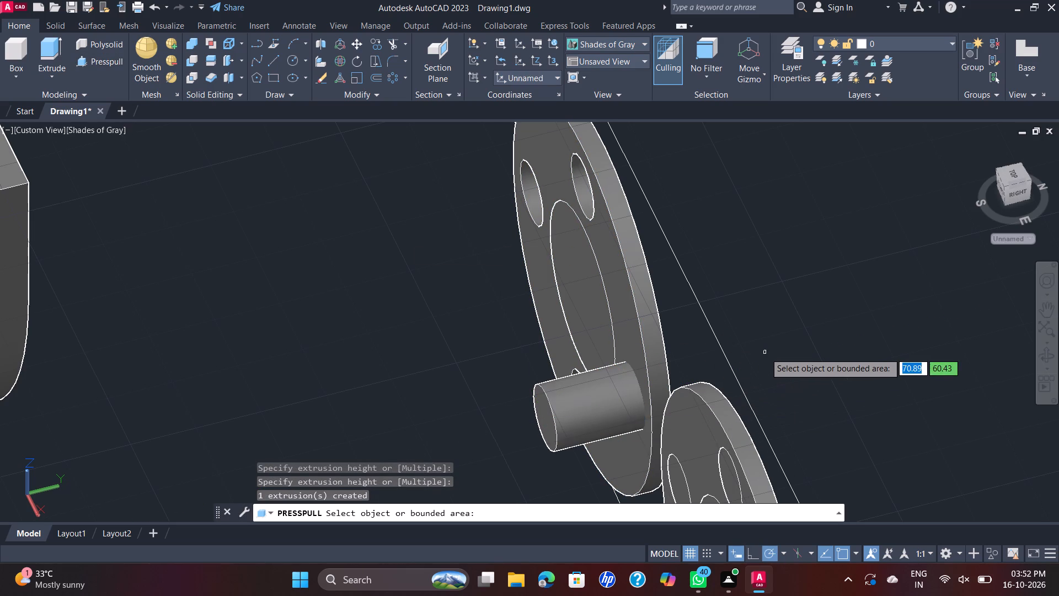
Press-pull the left disc's right small hole area outward from the back face into a short cylinder.
{"action": "middle_click_drag", "start_coordinate": [779, 377], "coordinate": [774, 382], "text": "shift"}
{"action": "scroll", "coordinate": [778, 379], "scroll_direction": "down", "scroll_amount": 1, "text": "shift"}
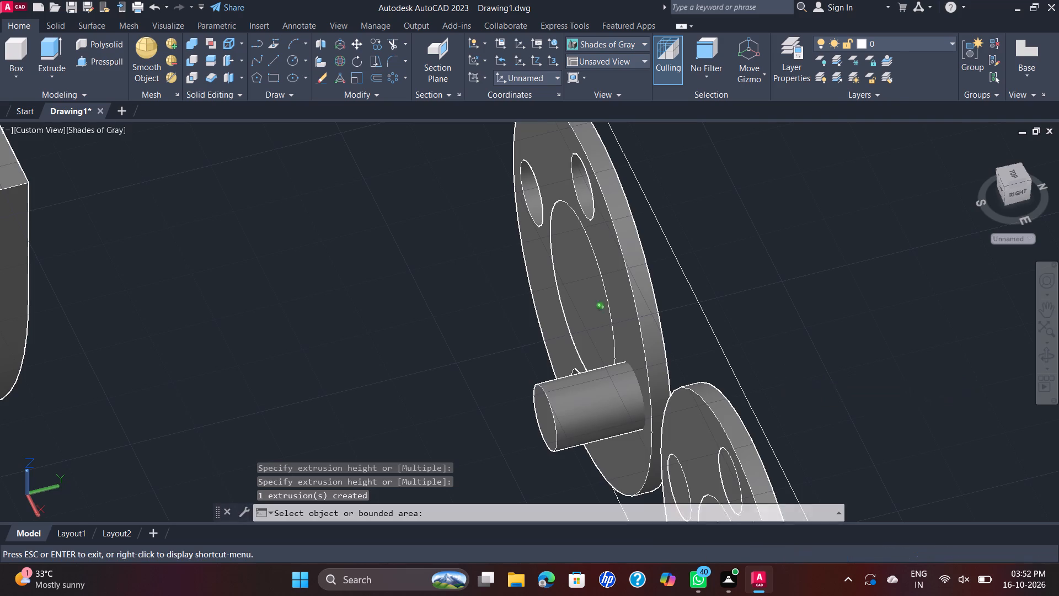
{"action": "middle_click_drag", "start_coordinate": [774, 382], "coordinate": [703, 377], "text": "shift"}
{"action": "left_click", "coordinate": [581, 381]}
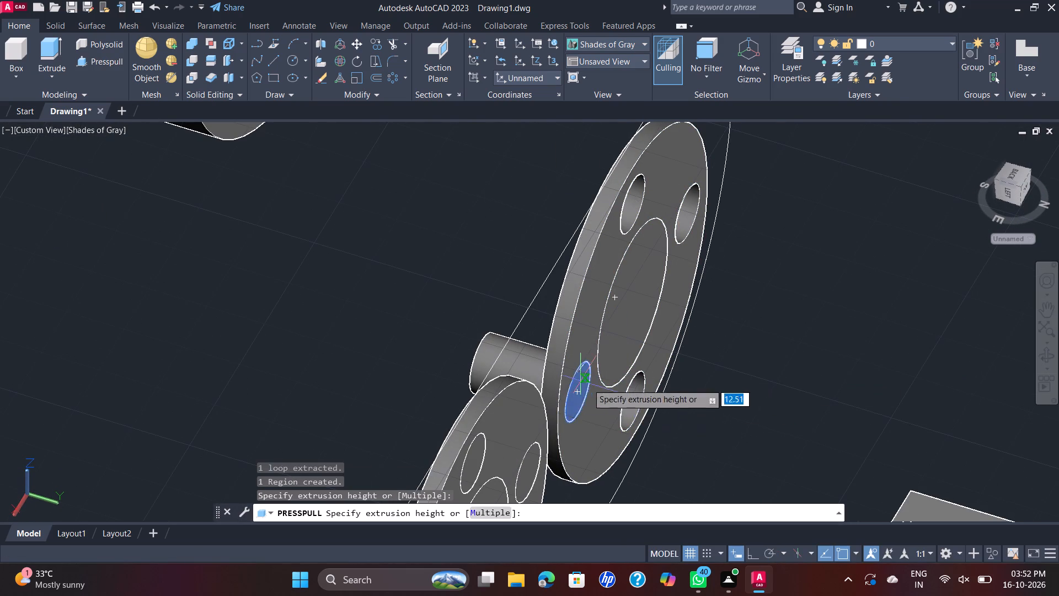
{"action": "left_click", "coordinate": [652, 410]}
{"action": "key", "text": "Escape"}
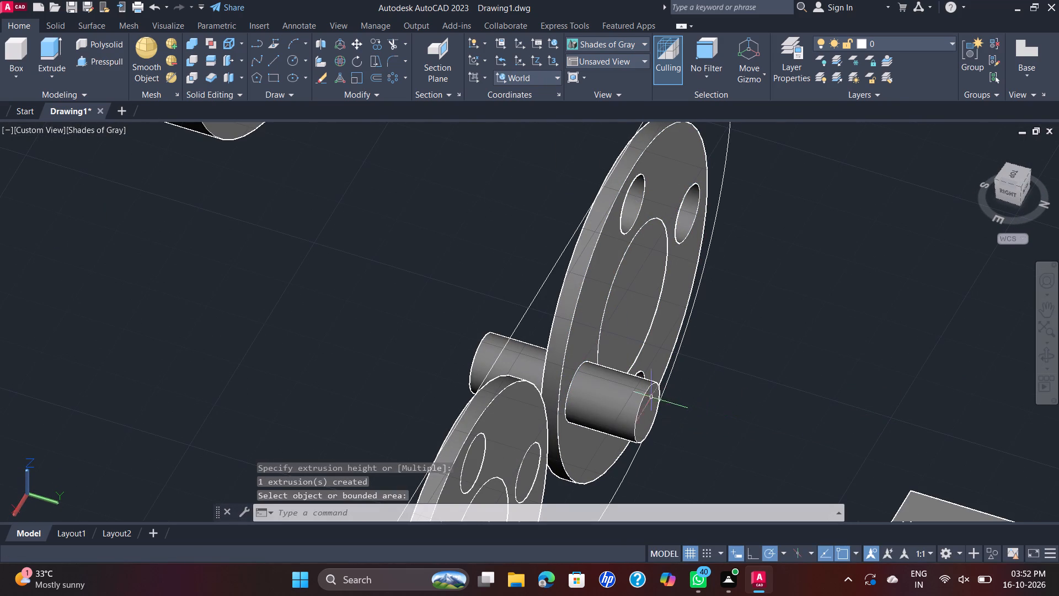
{"action": "left_click", "coordinate": [621, 398]}
{"action": "key", "text": "Escape"}
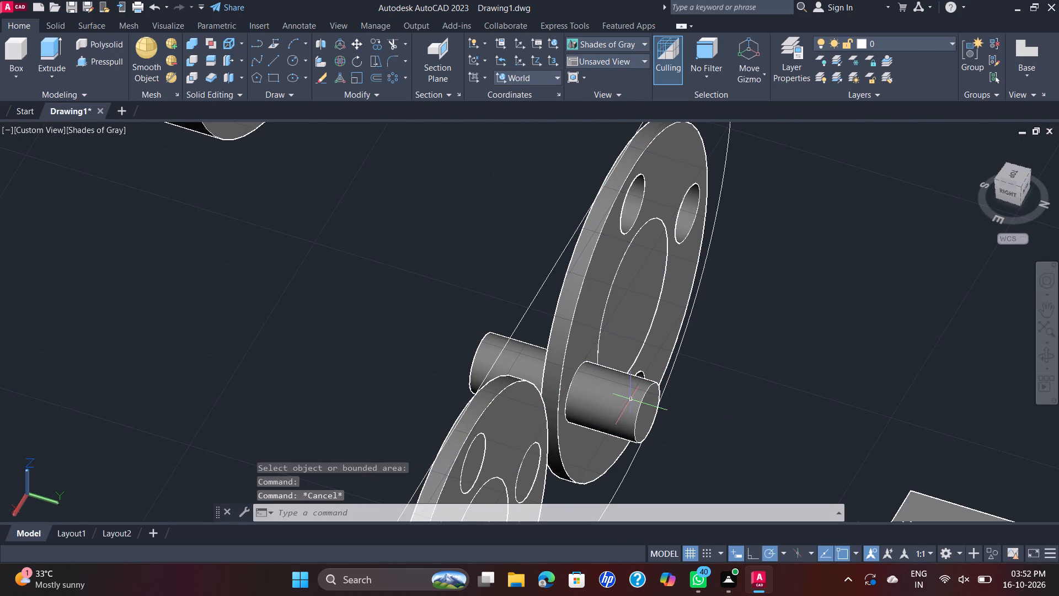
Press-pull the end face of the short cylinder behind the left disc back through the disc to cut that small hole.
{"action": "left_click", "coordinate": [523, 365]}
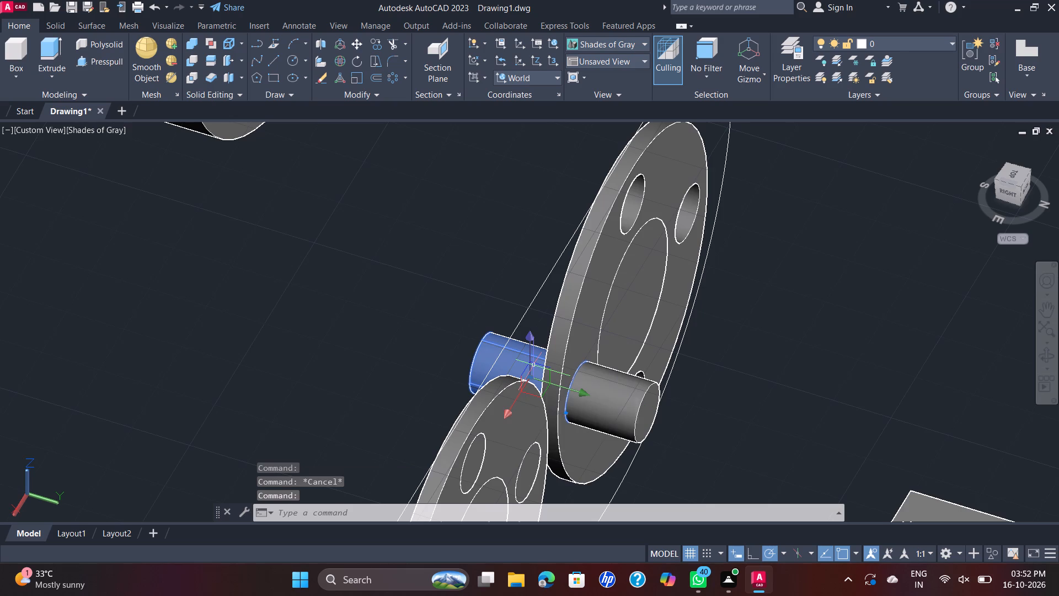
{"action": "key", "text": "Escape"}
{"action": "left_click", "coordinate": [622, 404]}
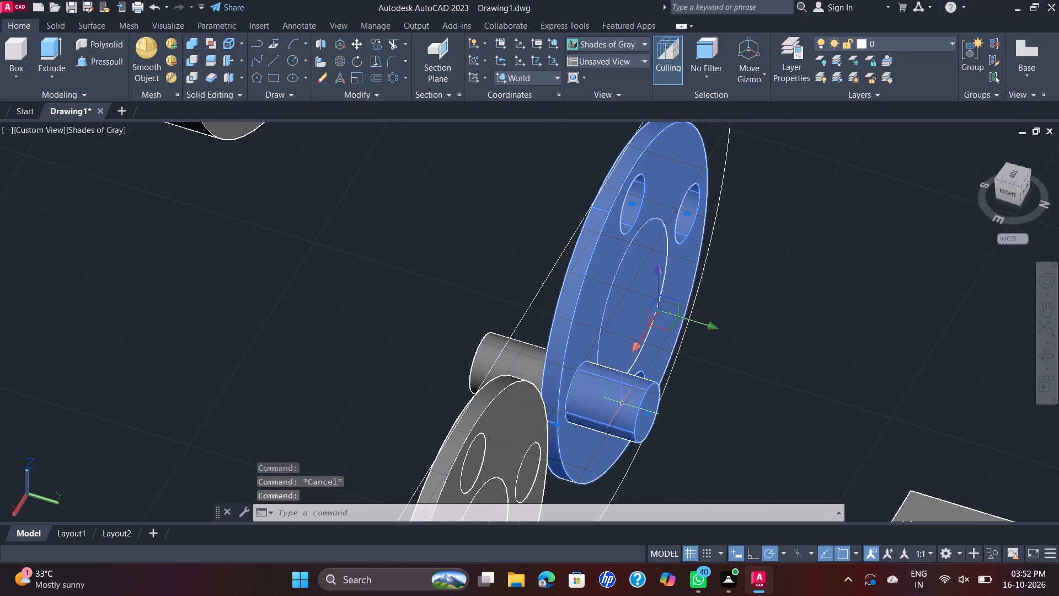
{"action": "key", "text": "Escape"}
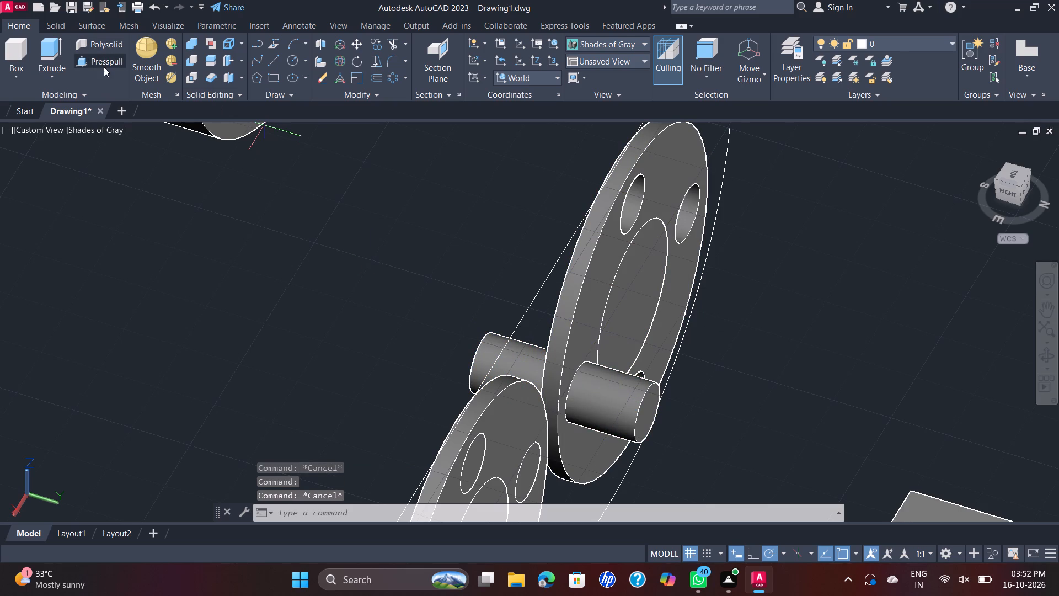
{"action": "left_click", "coordinate": [103, 66]}
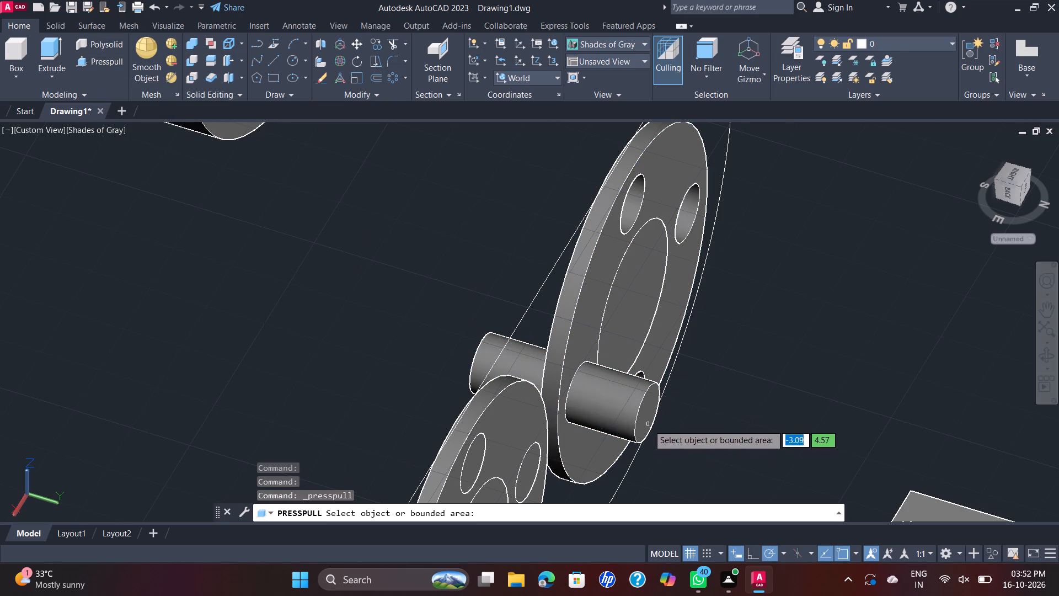
{"action": "left_click", "coordinate": [647, 422]}
{"action": "left_click", "coordinate": [476, 364]}
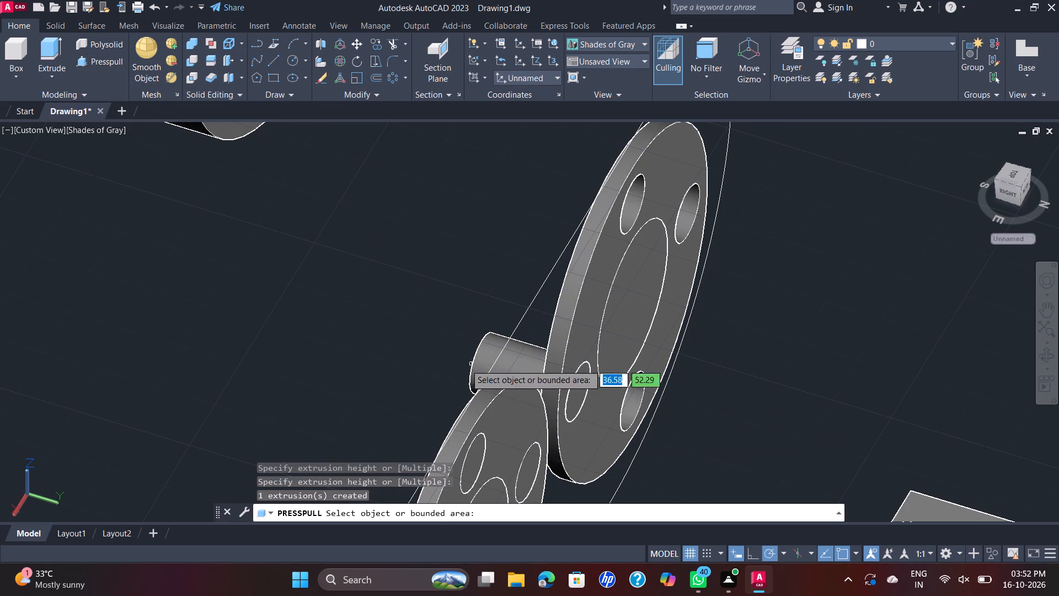
{"action": "key", "text": "Escape"}
Delete the separate short cylinder left on the front side of the left disc's newly cut small hole.
{"action": "left_click", "coordinate": [499, 358]}
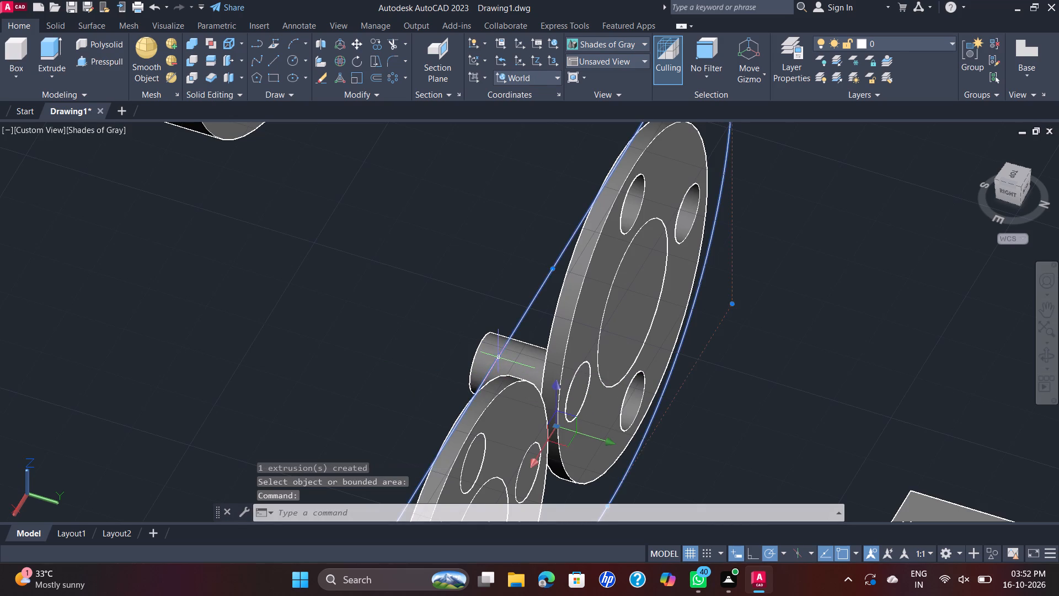
{"action": "key", "text": "Escape"}
{"action": "left_click", "coordinate": [494, 351]}
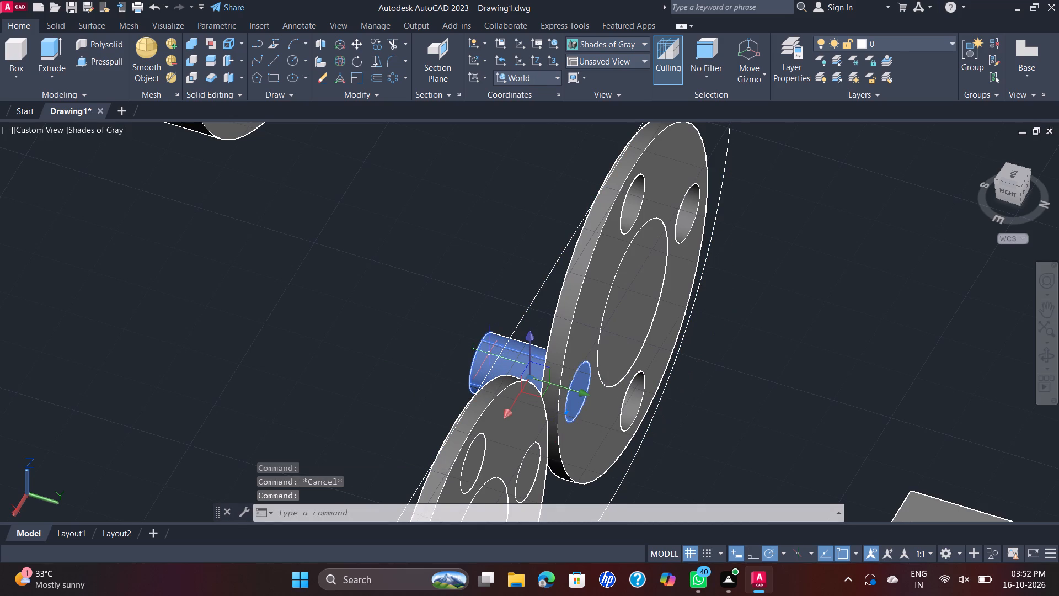
{"action": "key", "text": "Delete"}
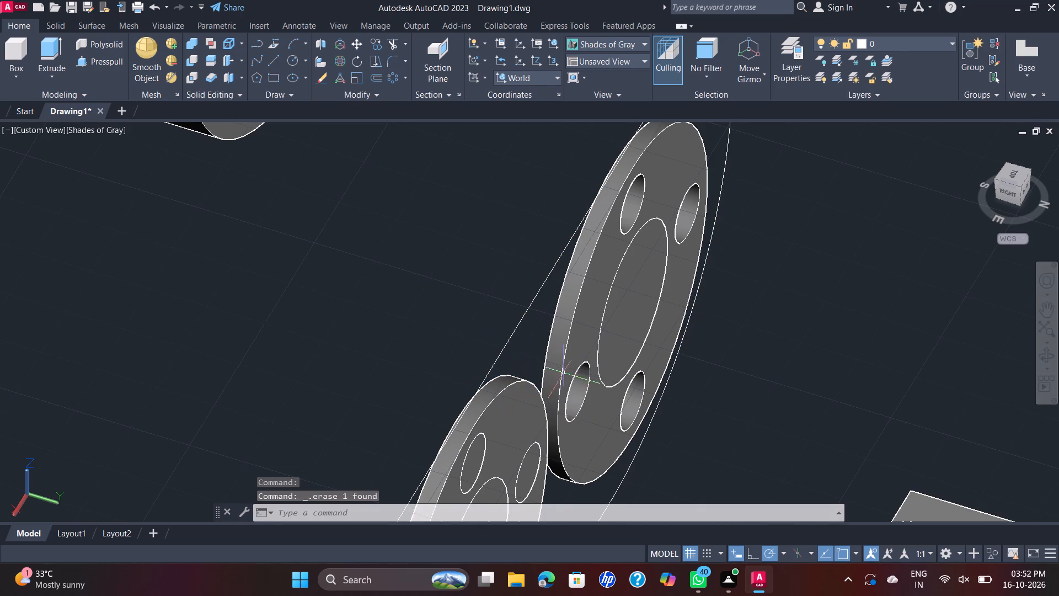
Press-pull the left disc's large centre circle area through the disc, and again outward from the back face into a short cylinder.
{"action": "scroll", "coordinate": [597, 341], "scroll_direction": "down", "scroll_amount": 1}
{"action": "scroll", "coordinate": [600, 344], "scroll_direction": "up", "scroll_amount": 4}
{"action": "scroll", "coordinate": [602, 333], "scroll_direction": "down", "scroll_amount": 2}
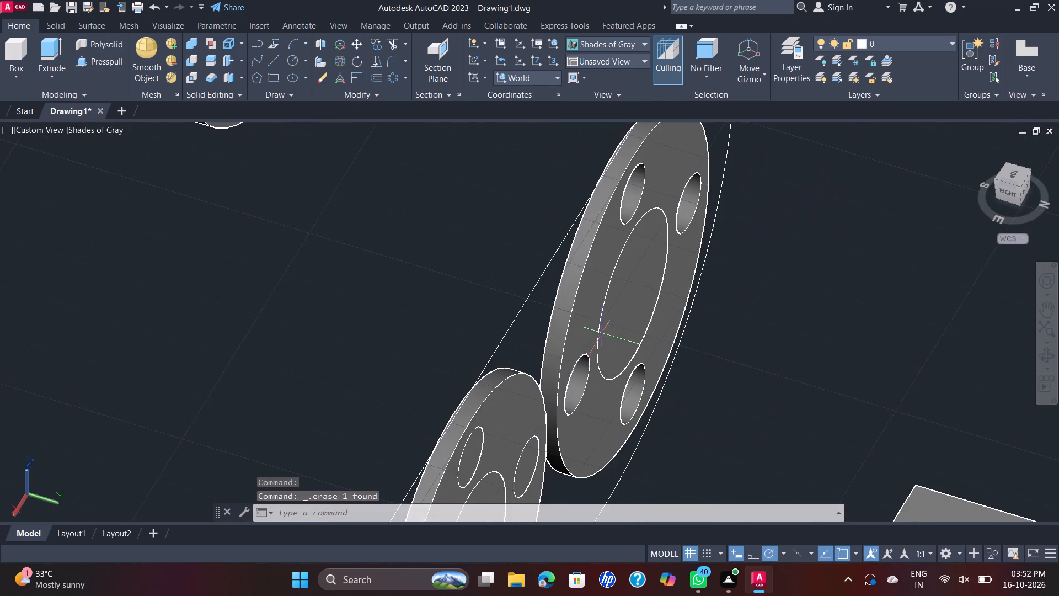
{"action": "scroll", "coordinate": [602, 333], "scroll_direction": "down", "scroll_amount": 2}
{"action": "scroll", "coordinate": [608, 329], "scroll_direction": "up", "scroll_amount": 2}
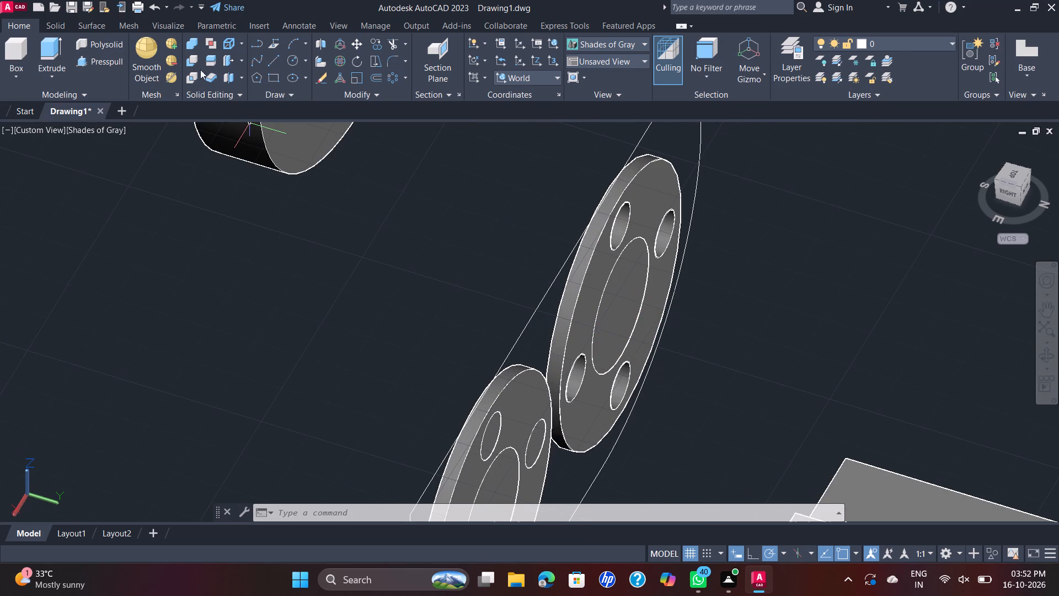
{"action": "left_click", "coordinate": [108, 65]}
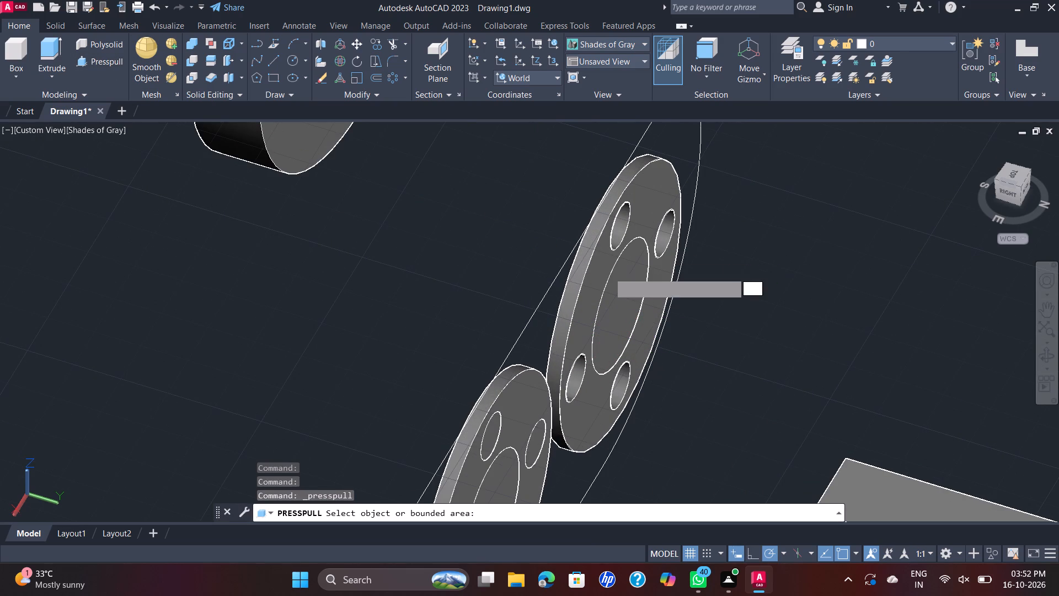
{"action": "left_click", "coordinate": [622, 283]}
{"action": "left_click", "coordinate": [477, 269]}
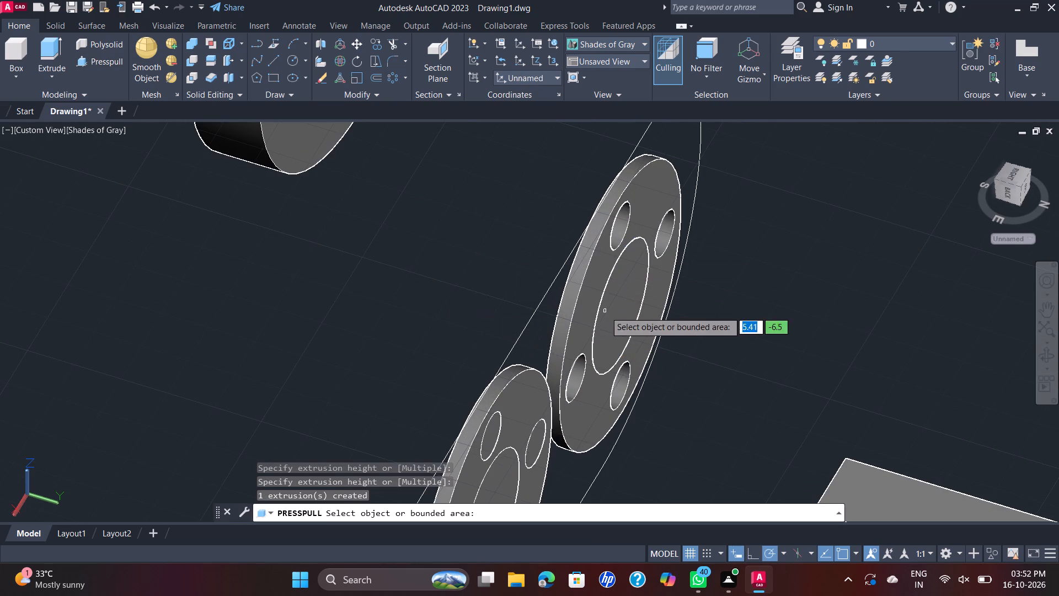
{"action": "left_click", "coordinate": [616, 313]}
{"action": "left_click", "coordinate": [678, 333]}
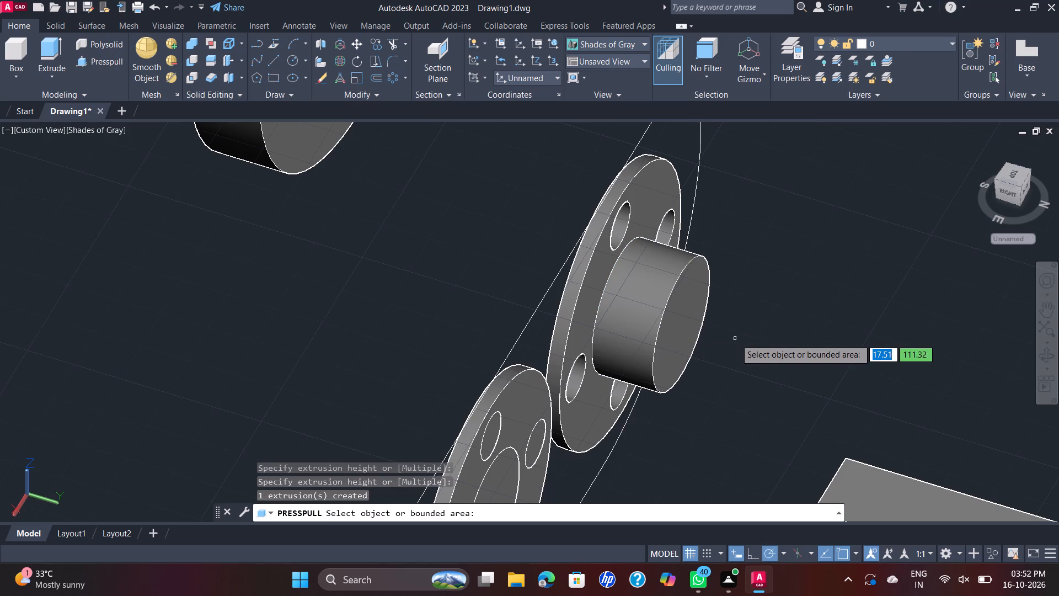
Delete the large centre cylinder passing through the left disc to open its centre hole.
{"action": "middle_click_drag", "start_coordinate": [732, 342], "coordinate": [788, 344], "text": "shift"}
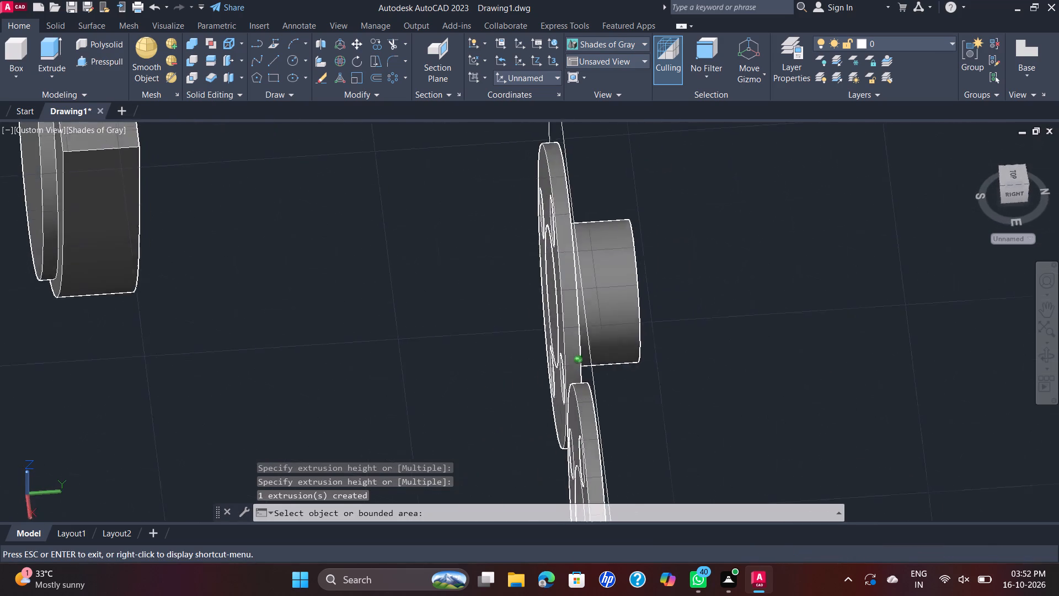
{"action": "middle_click_drag", "start_coordinate": [788, 344], "coordinate": [801, 336], "text": "shift"}
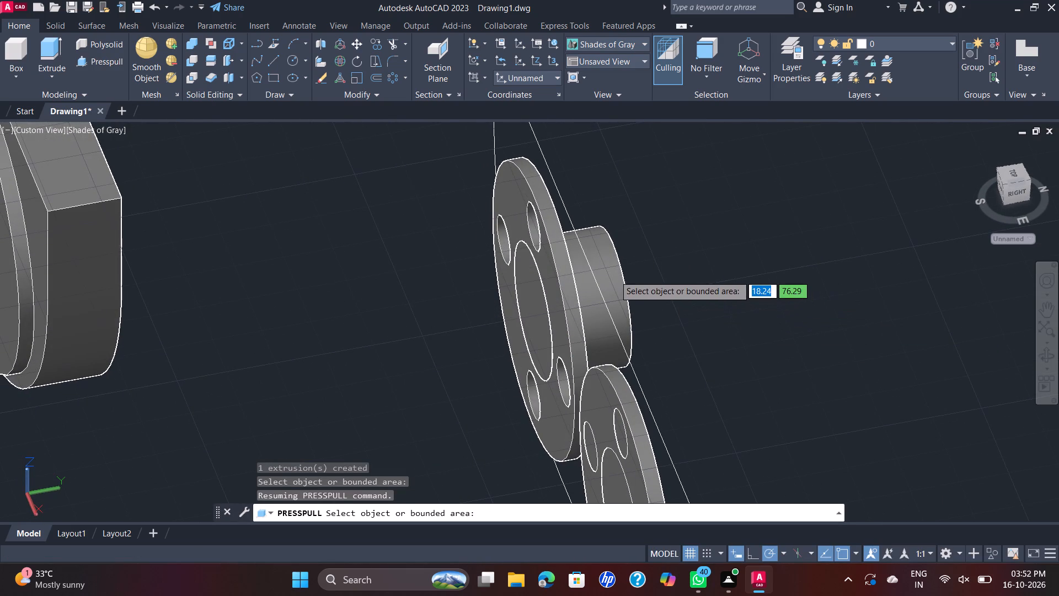
{"action": "key", "text": "Escape"}
{"action": "key", "text": "Escape"}
{"action": "left_click", "coordinate": [622, 289]}
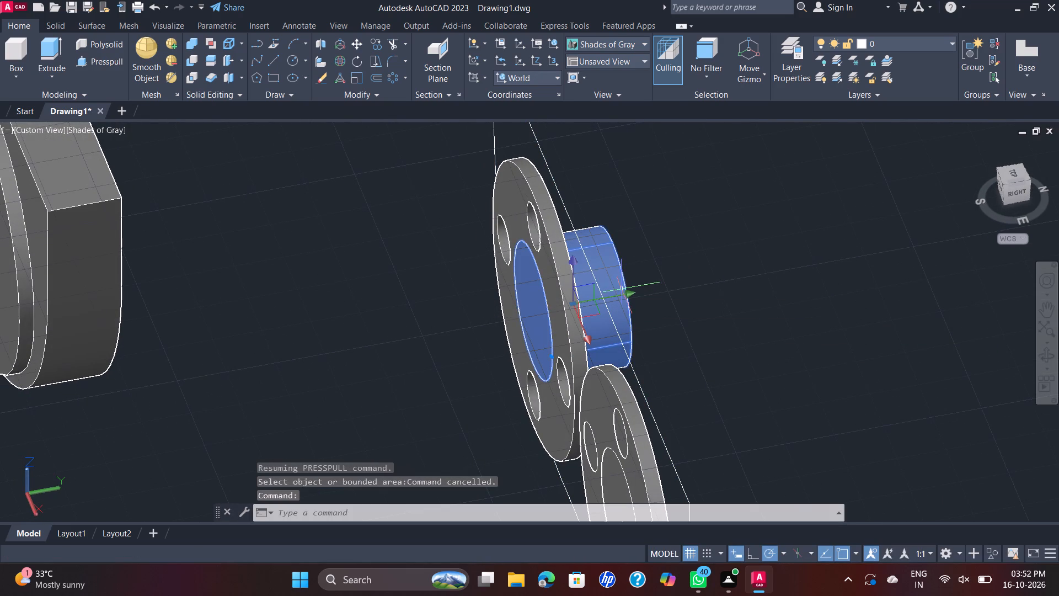
{"action": "key", "text": "Delete"}
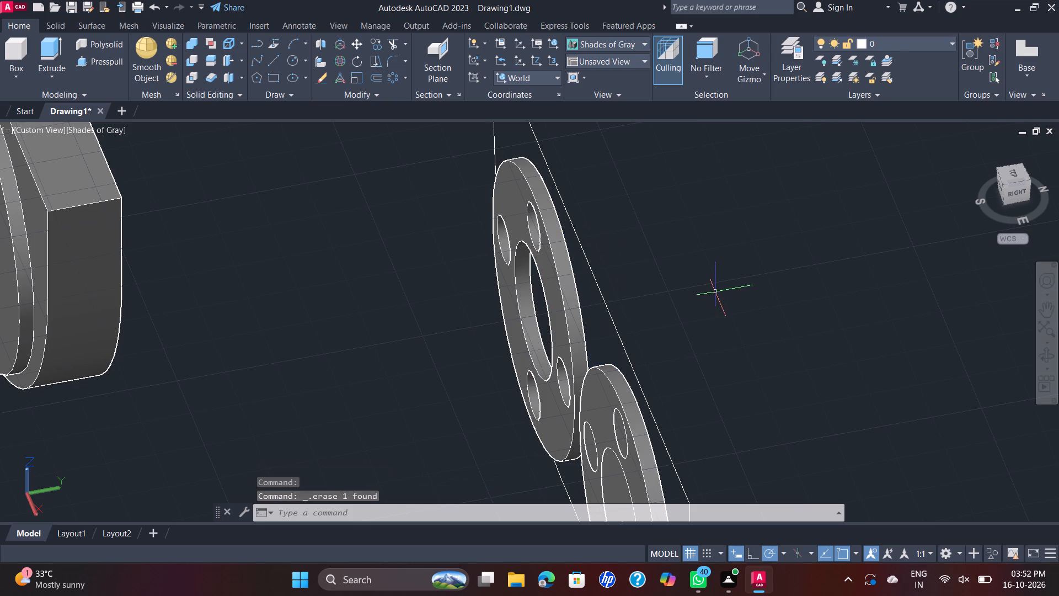
Delete the right disc with the uncut holes, keeping its outline circles.
{"action": "scroll", "coordinate": [715, 292], "scroll_direction": "down", "scroll_amount": 2}
{"action": "scroll", "coordinate": [715, 292], "scroll_direction": "up", "scroll_amount": 1}
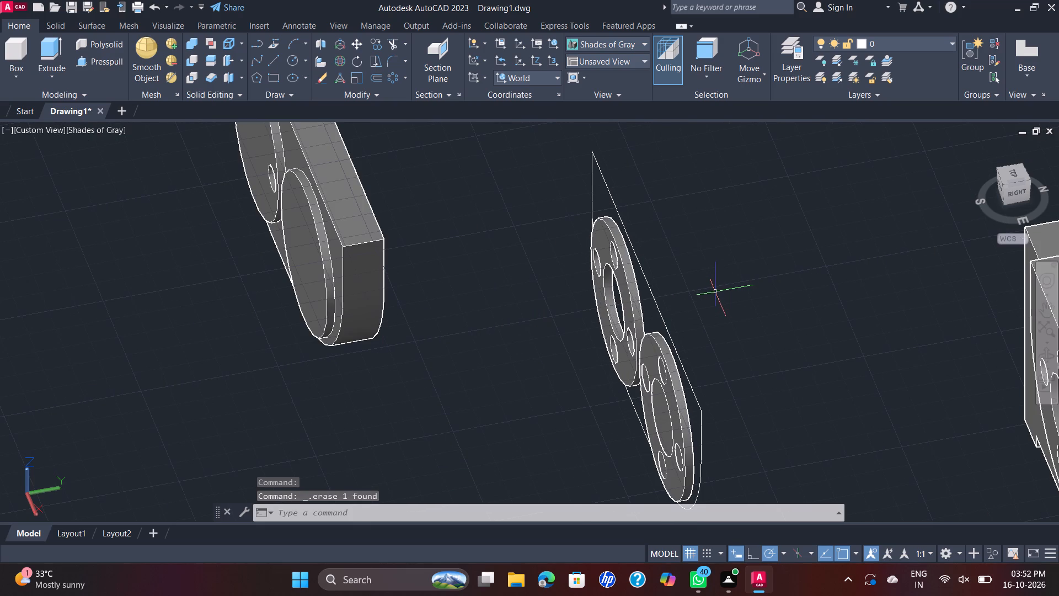
{"action": "scroll", "coordinate": [715, 292], "scroll_direction": "up", "scroll_amount": 1}
{"action": "scroll", "coordinate": [715, 292], "scroll_direction": "down", "scroll_amount": 1}
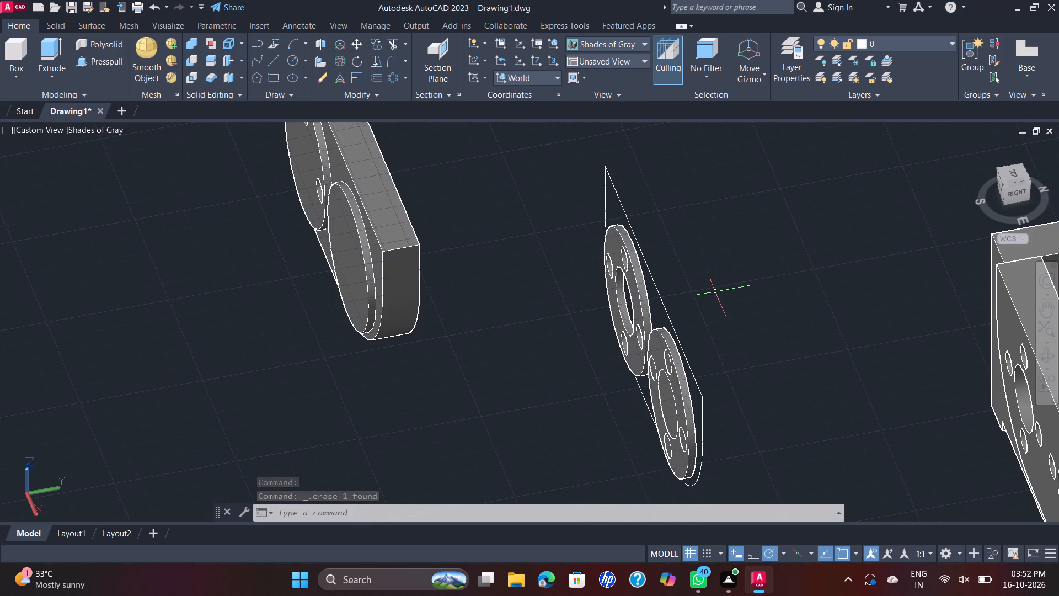
{"action": "scroll", "coordinate": [710, 365], "scroll_direction": "up", "scroll_amount": 1}
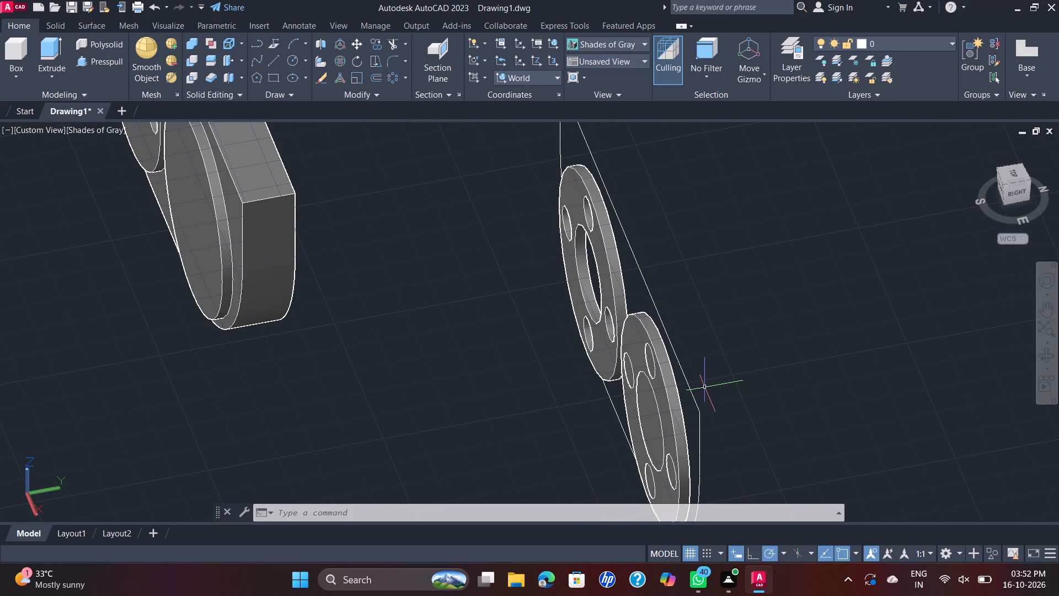
{"action": "middle_click_drag", "start_coordinate": [707, 386], "coordinate": [770, 356], "text": "shift"}
{"action": "scroll", "coordinate": [707, 386], "scroll_direction": "down", "scroll_amount": 1, "text": "shift"}
{"action": "left_click", "coordinate": [746, 352]}
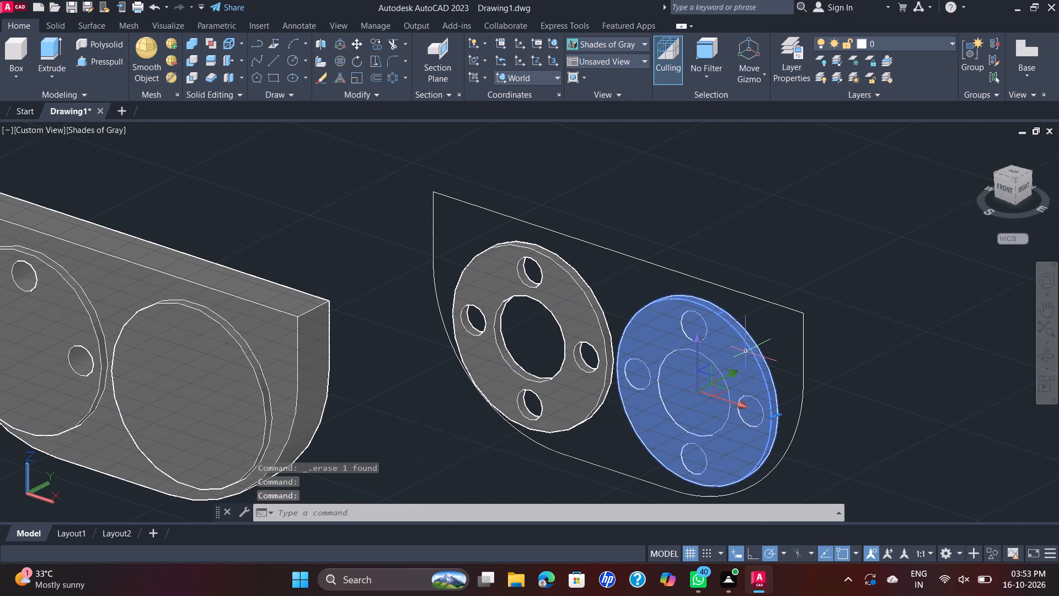
{"action": "key", "text": "Delete"}
Delete the large centre plug and the four small plugs inside the right circle outline.
{"action": "left_click", "coordinate": [698, 389]}
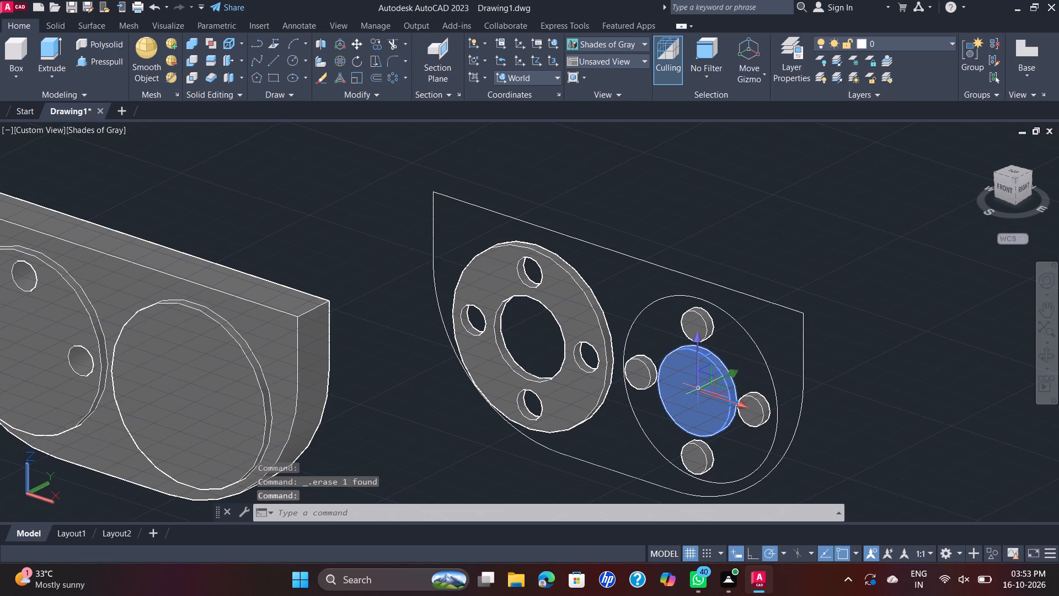
{"action": "key", "text": "Delete"}
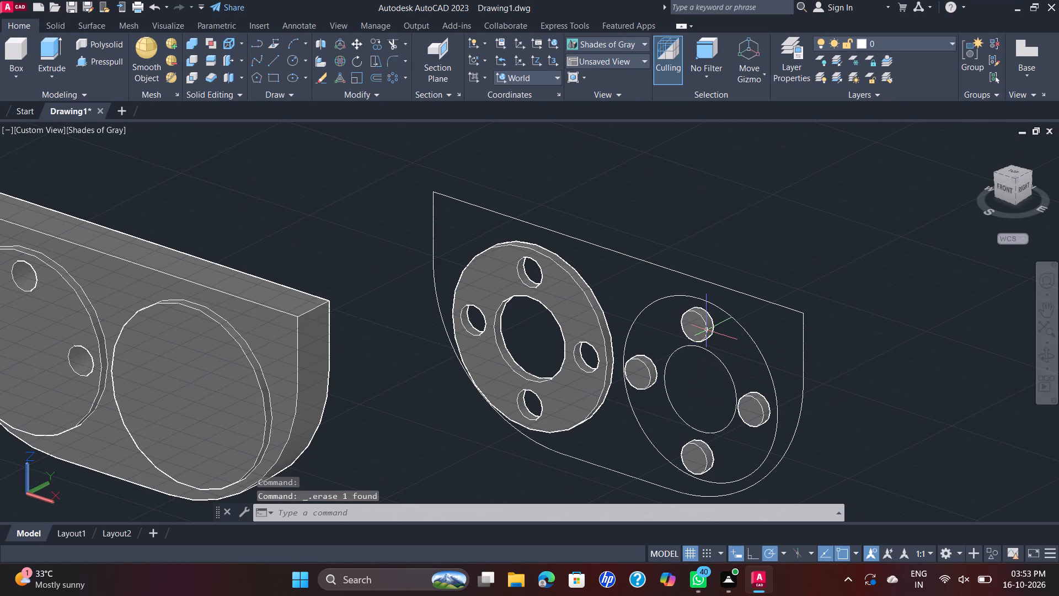
{"action": "left_click", "coordinate": [707, 330]}
{"action": "key", "text": "Delete"}
{"action": "left_click", "coordinate": [643, 372]}
{"action": "key", "text": "Delete"}
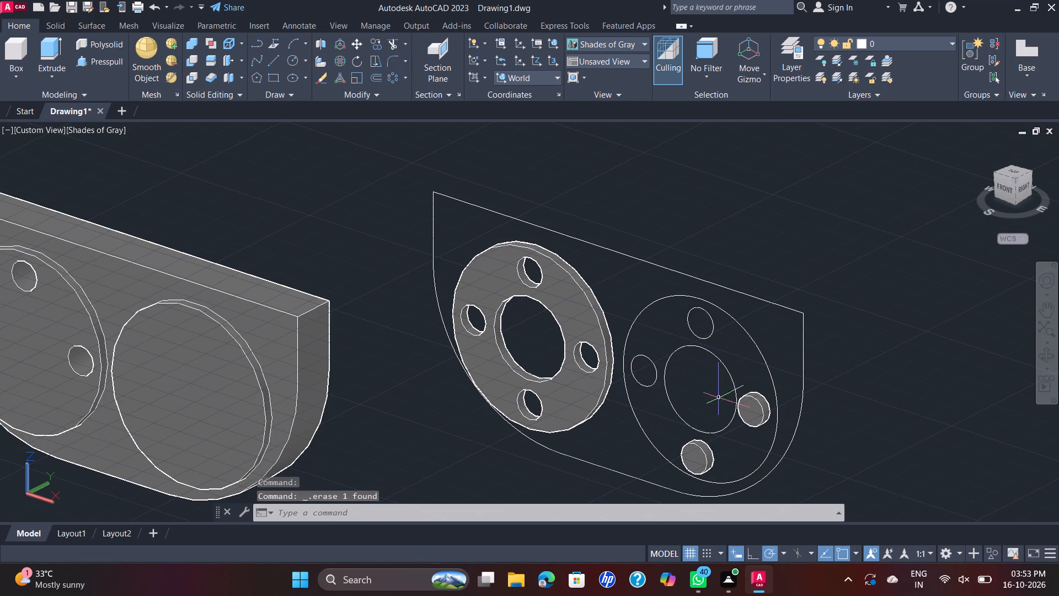
{"action": "left_click", "coordinate": [747, 413]}
{"action": "key", "text": "Delete"}
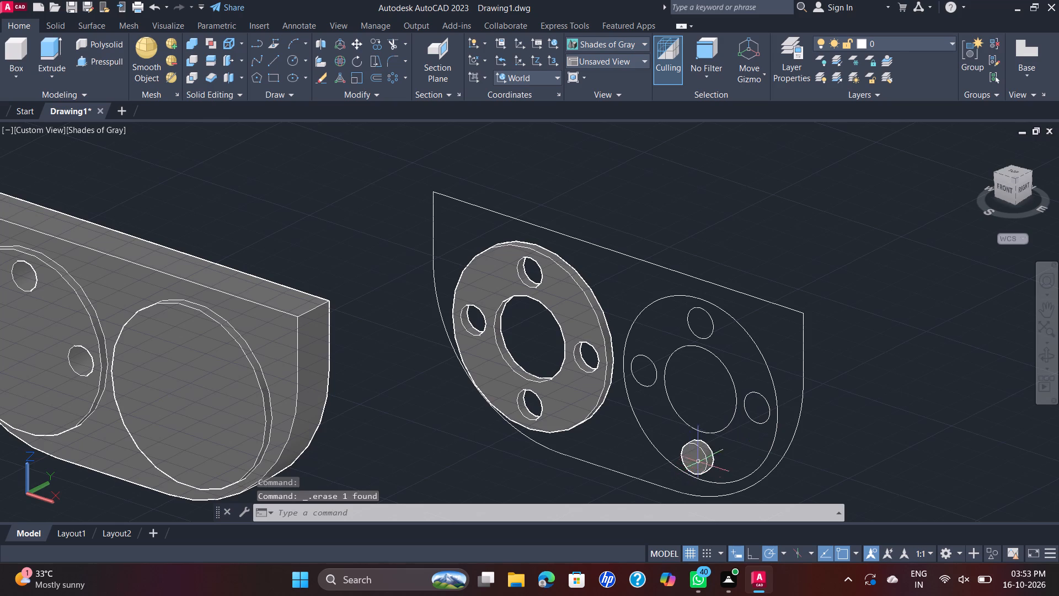
{"action": "left_click", "coordinate": [699, 462]}
{"action": "key", "text": "Delete"}
Copy the drilled left disc from its centre along the X axis onto the right circle outline.
{"action": "left_click", "coordinate": [574, 290]}
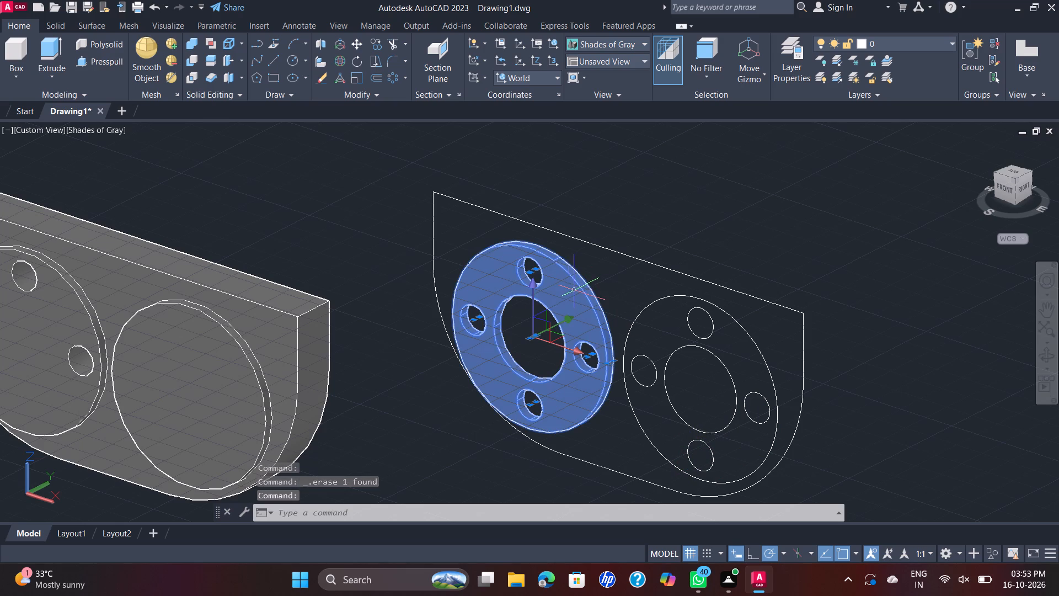
{"action": "left_click", "coordinate": [373, 40]}
{"action": "left_click", "coordinate": [537, 336]}
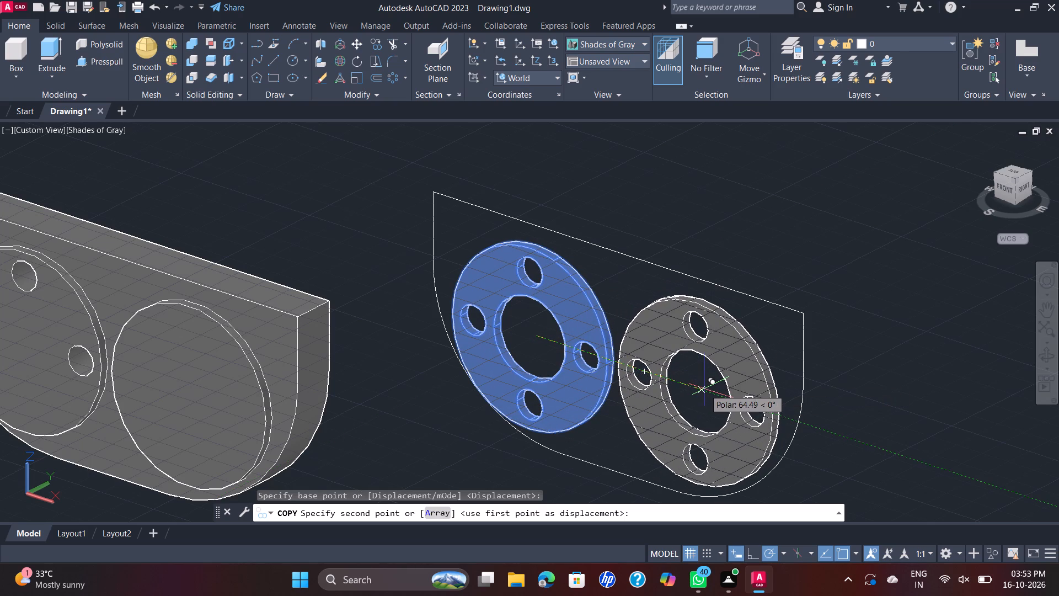
{"action": "scroll", "coordinate": [698, 392], "scroll_direction": "up", "scroll_amount": 4}
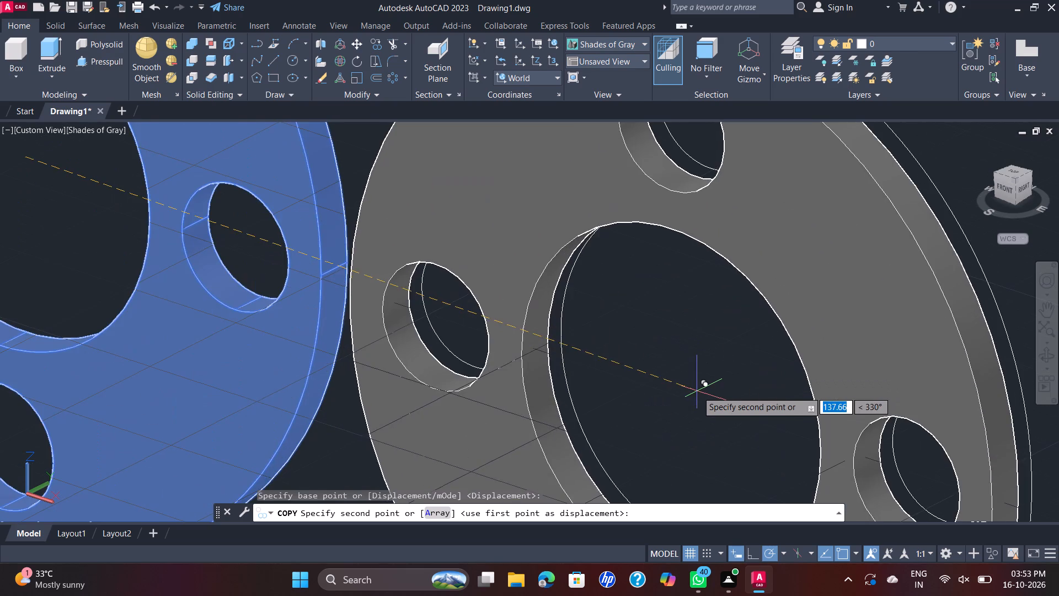
{"action": "scroll", "coordinate": [697, 391], "scroll_direction": "down", "scroll_amount": 2}
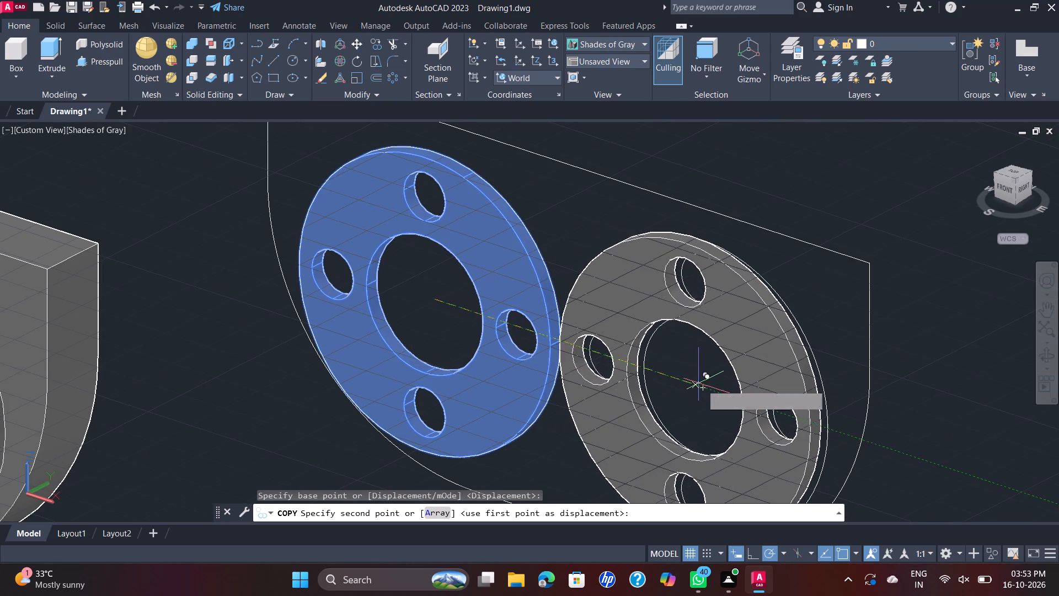
{"action": "left_click", "coordinate": [704, 388]}
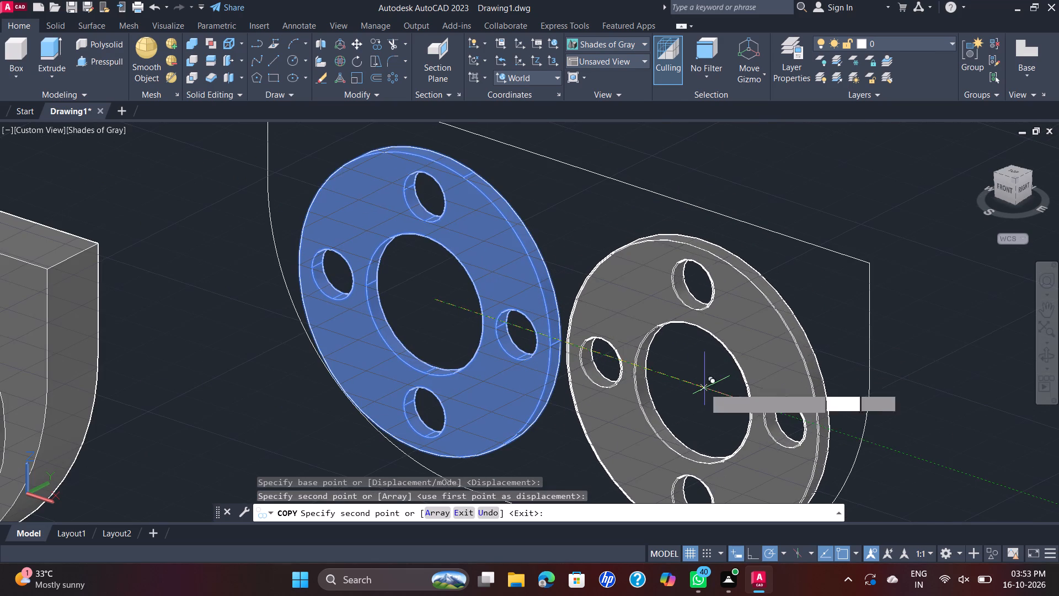
{"action": "key", "text": "Escape"}
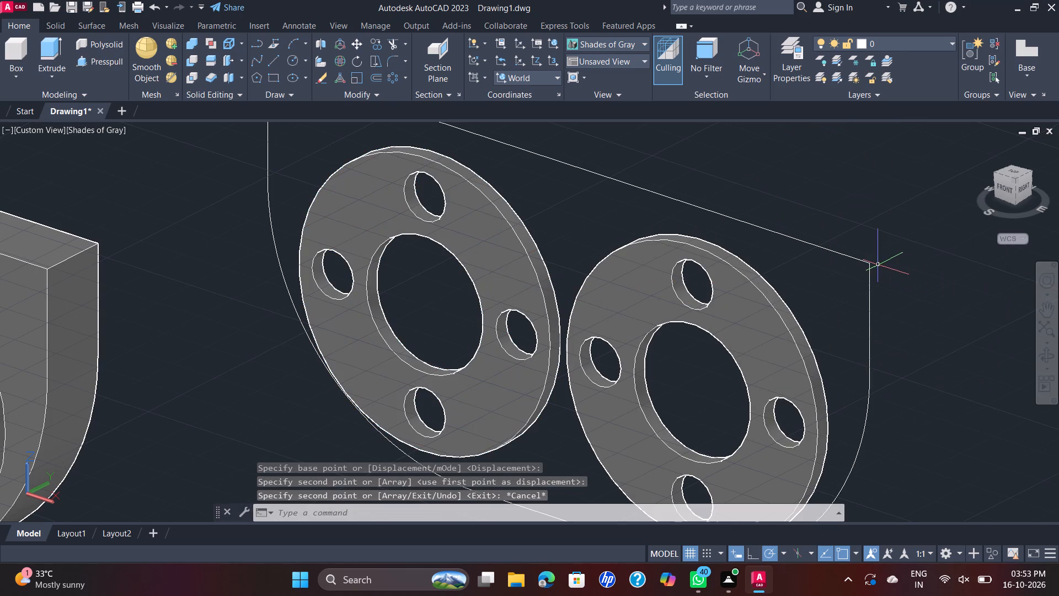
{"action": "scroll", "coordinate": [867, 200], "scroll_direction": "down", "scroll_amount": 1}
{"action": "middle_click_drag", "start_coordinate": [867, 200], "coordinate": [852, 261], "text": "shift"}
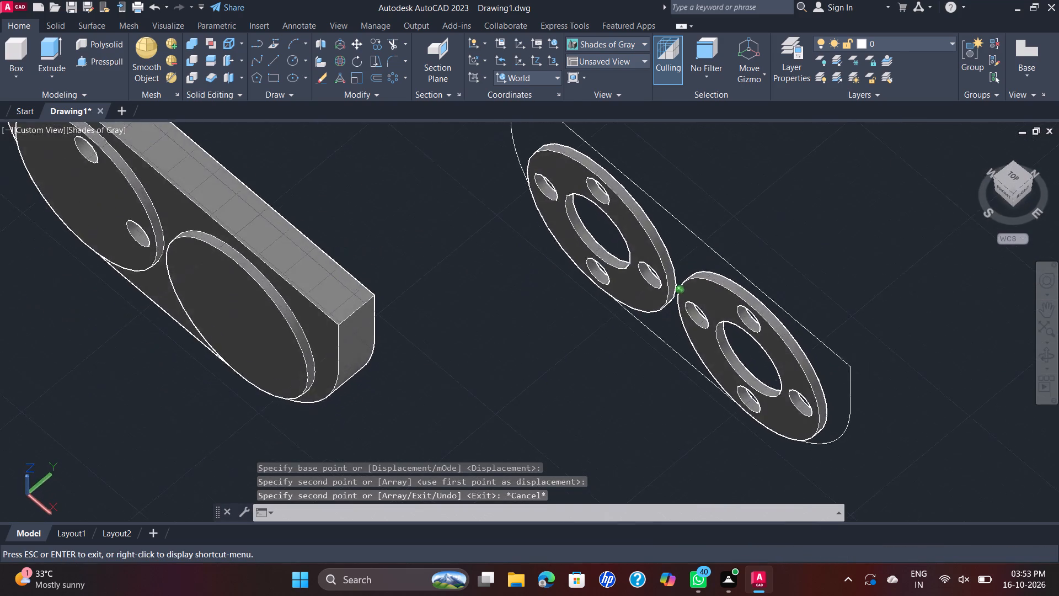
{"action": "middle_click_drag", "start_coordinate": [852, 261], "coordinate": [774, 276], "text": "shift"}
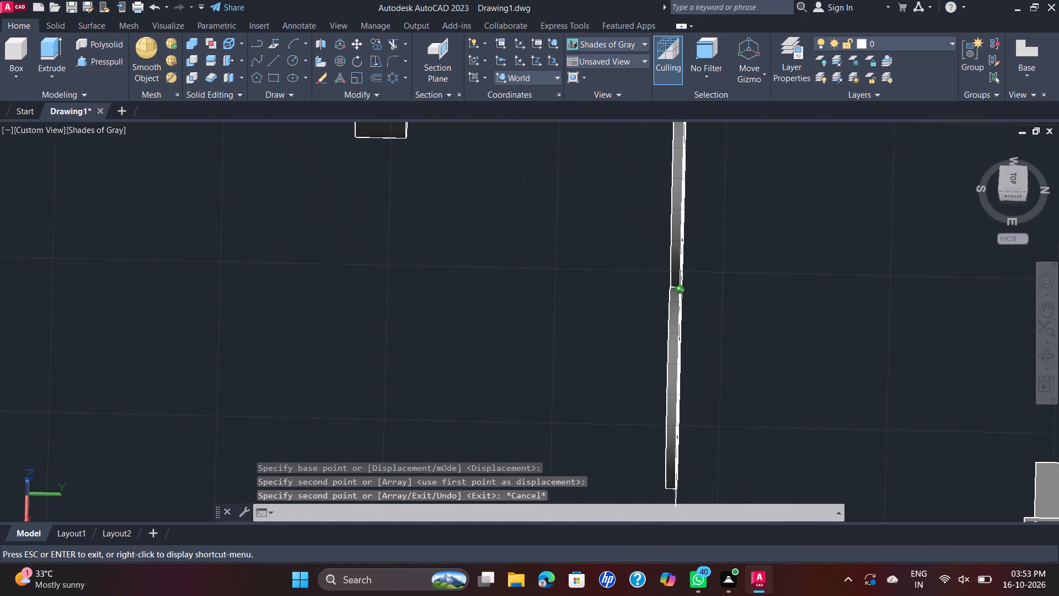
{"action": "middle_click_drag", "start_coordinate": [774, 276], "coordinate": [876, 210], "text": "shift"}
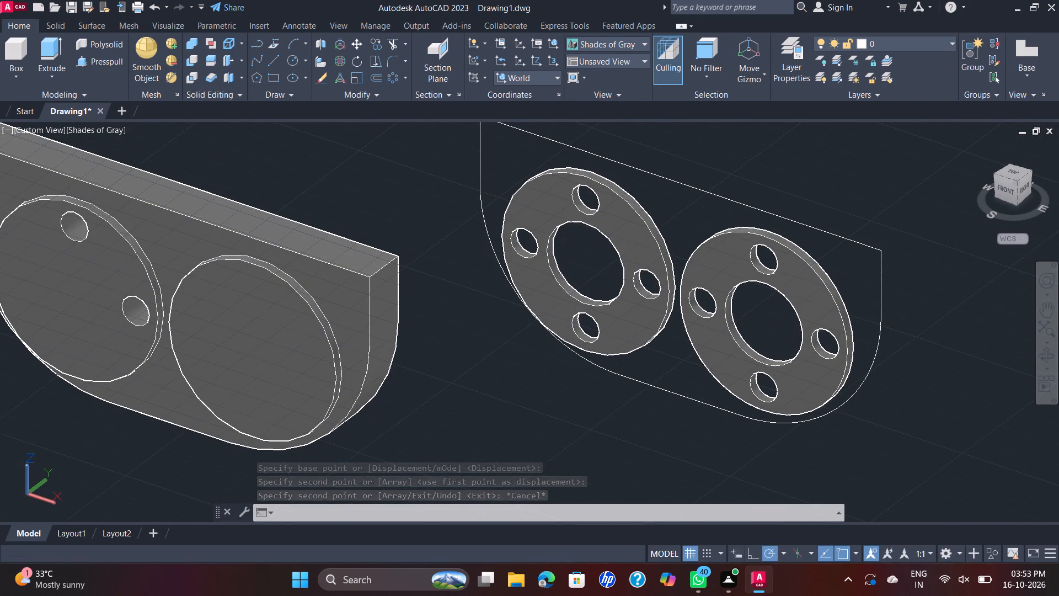
Press-pull the plate outline around the two drilled discs by 15 to form the plate behind them.
{"action": "left_click", "coordinate": [104, 67]}
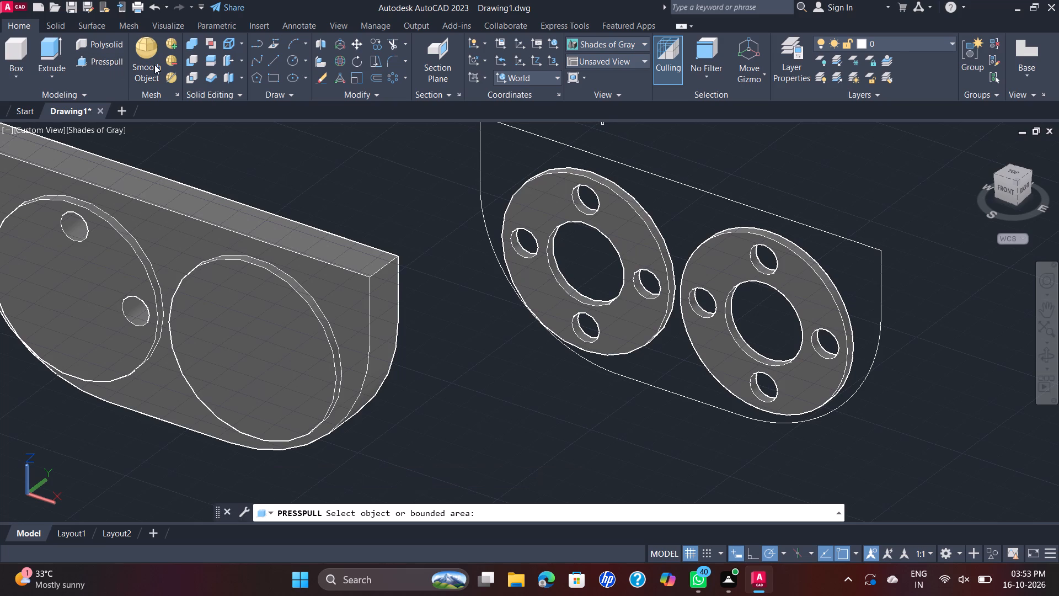
{"action": "left_click", "coordinate": [867, 246]}
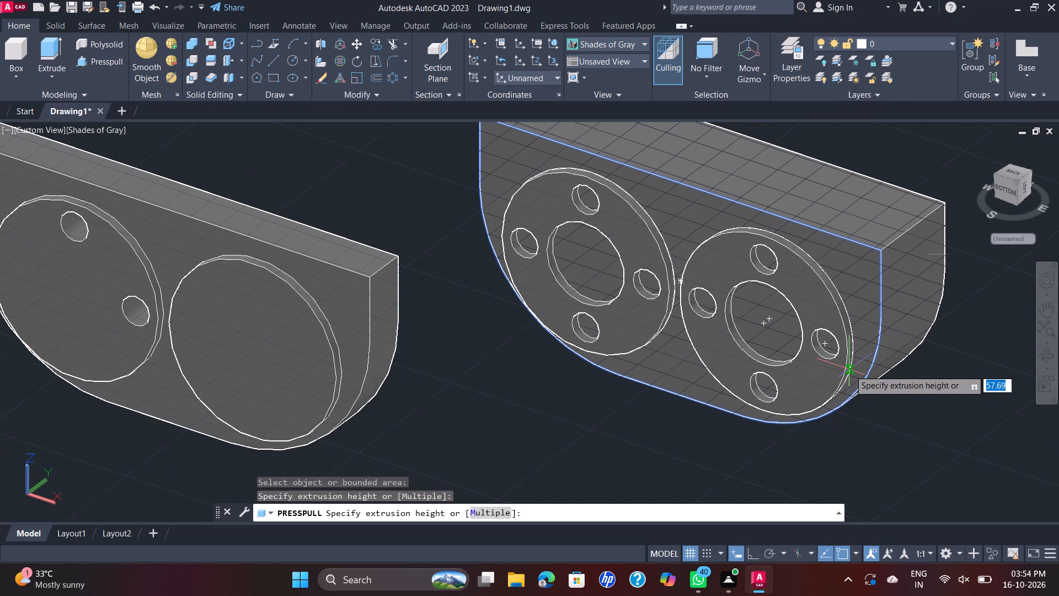
{"action": "type", "text": "15"}
{"action": "key", "text": "Return"}
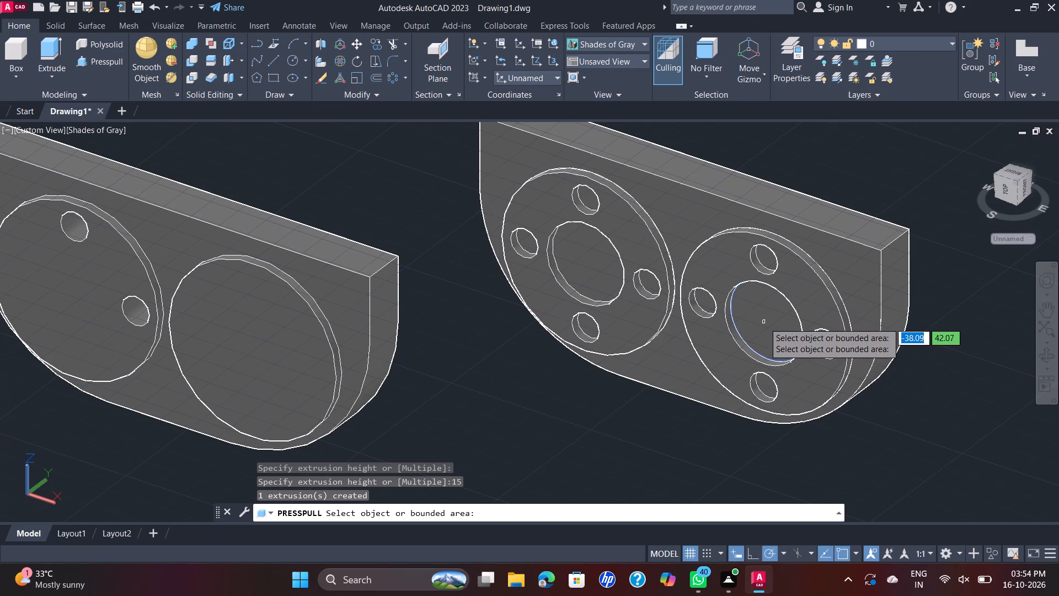
Press-pull the large centre holes of both discs through the full thickness of the new plate.
{"action": "left_click", "coordinate": [764, 322]}
{"action": "left_click", "coordinate": [935, 195]}
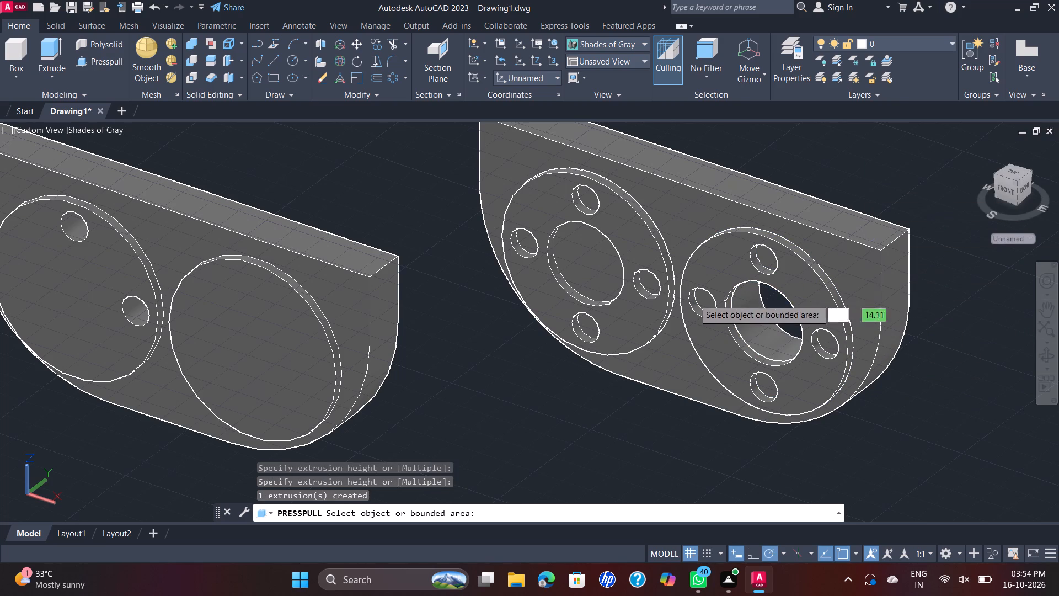
{"action": "left_click", "coordinate": [586, 272]}
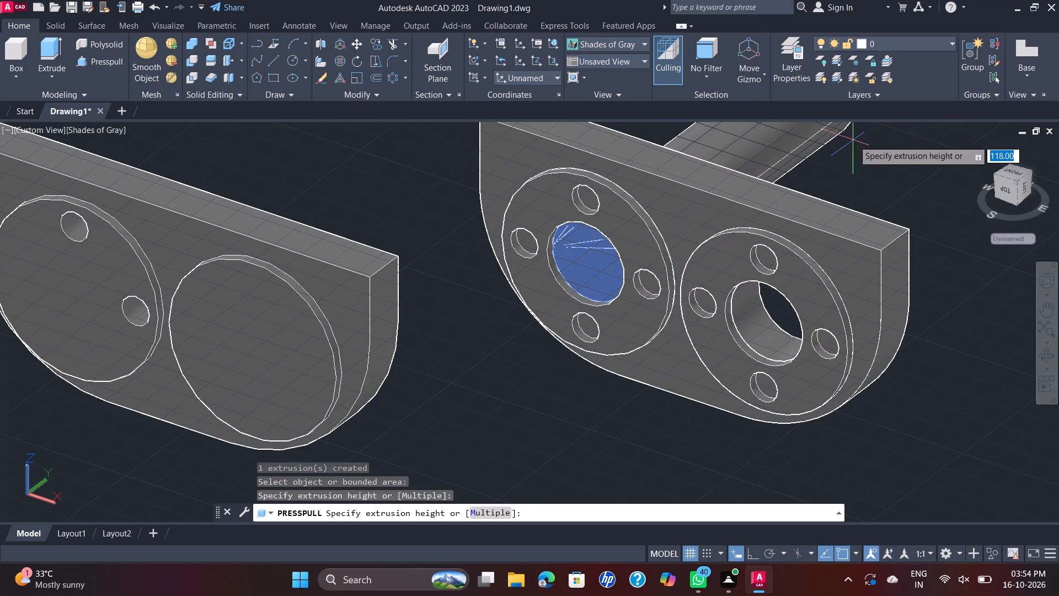
{"action": "left_click", "coordinate": [853, 141]}
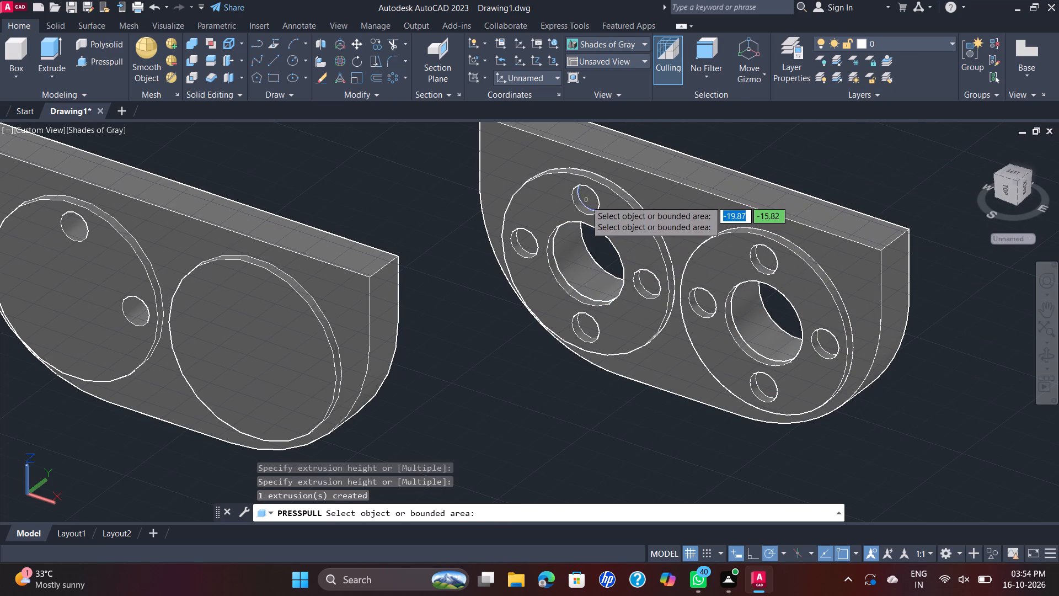
Press-pull the left disc's upper small hole and the right disc's four small holes through the new plate.
{"action": "left_click", "coordinate": [585, 200]}
{"action": "left_click", "coordinate": [715, 124]}
{"action": "left_click", "coordinate": [769, 260]}
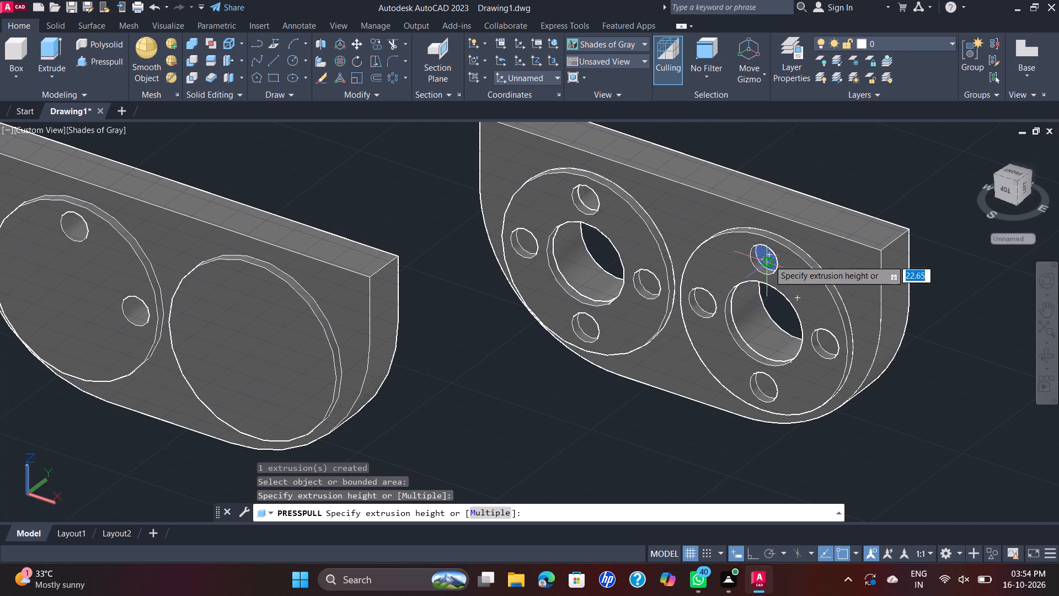
{"action": "left_click", "coordinate": [855, 186]}
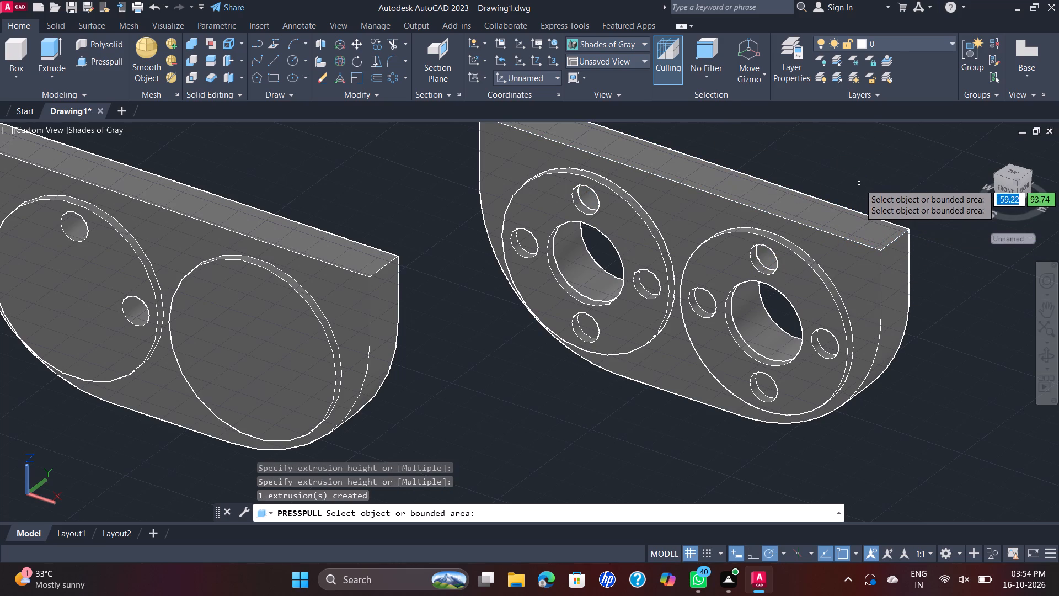
{"action": "left_click", "coordinate": [822, 343]}
{"action": "left_click", "coordinate": [935, 261]}
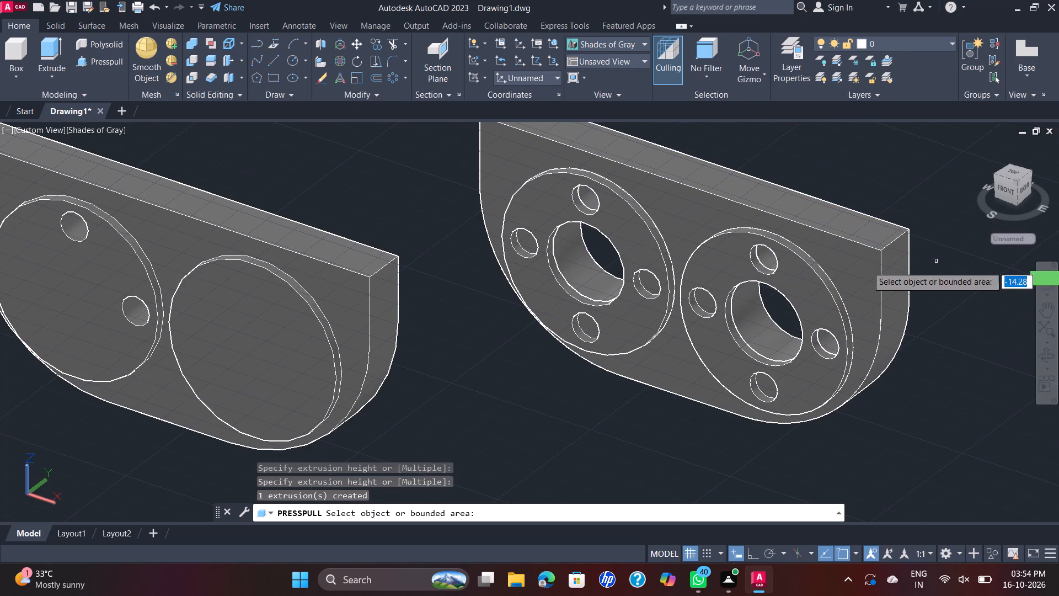
{"action": "left_click", "coordinate": [769, 386]}
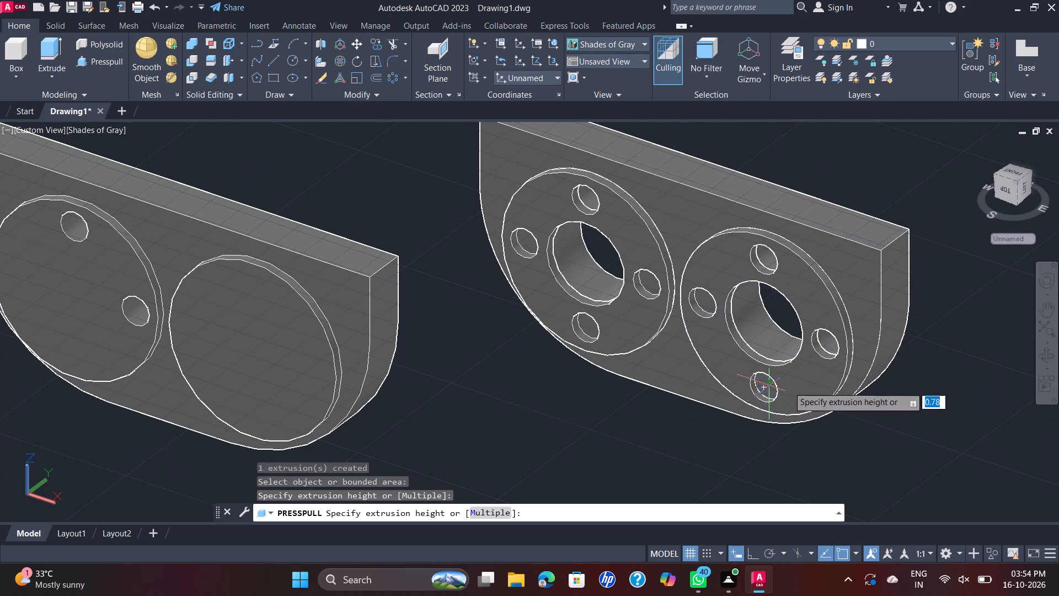
{"action": "left_click", "coordinate": [962, 374]}
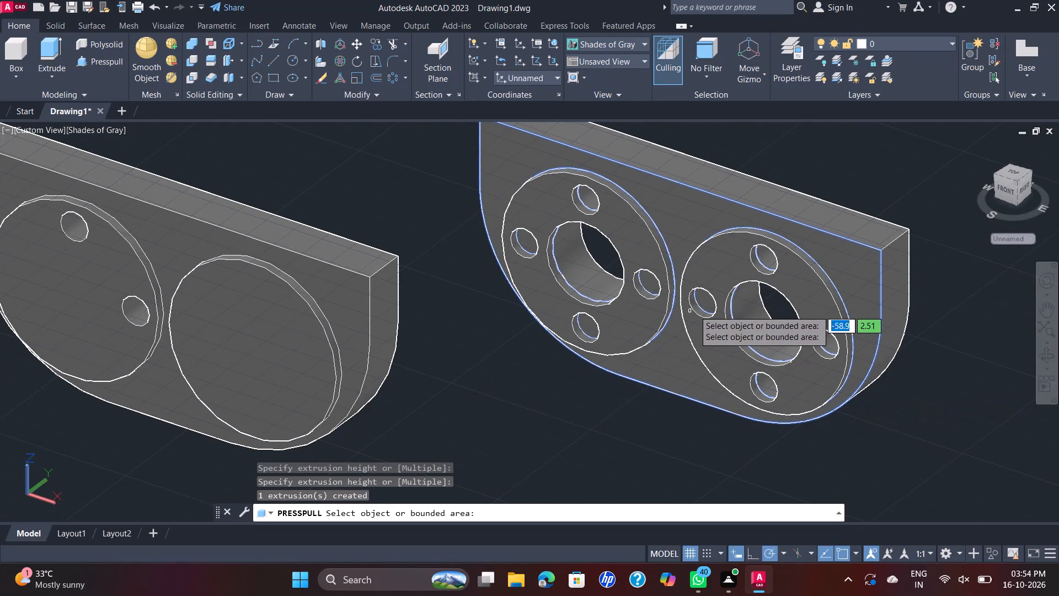
{"action": "left_click", "coordinate": [703, 308]}
{"action": "left_click", "coordinate": [923, 207]}
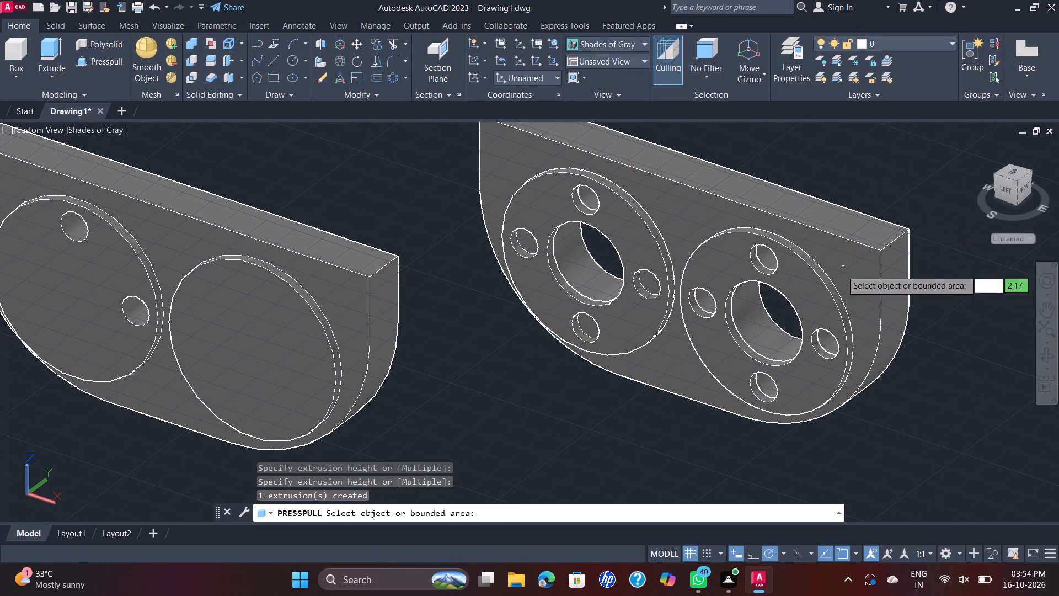
Press-pull the left disc's three remaining small holes through the new plate and end the Presspull command.
{"action": "left_click", "coordinate": [651, 286]}
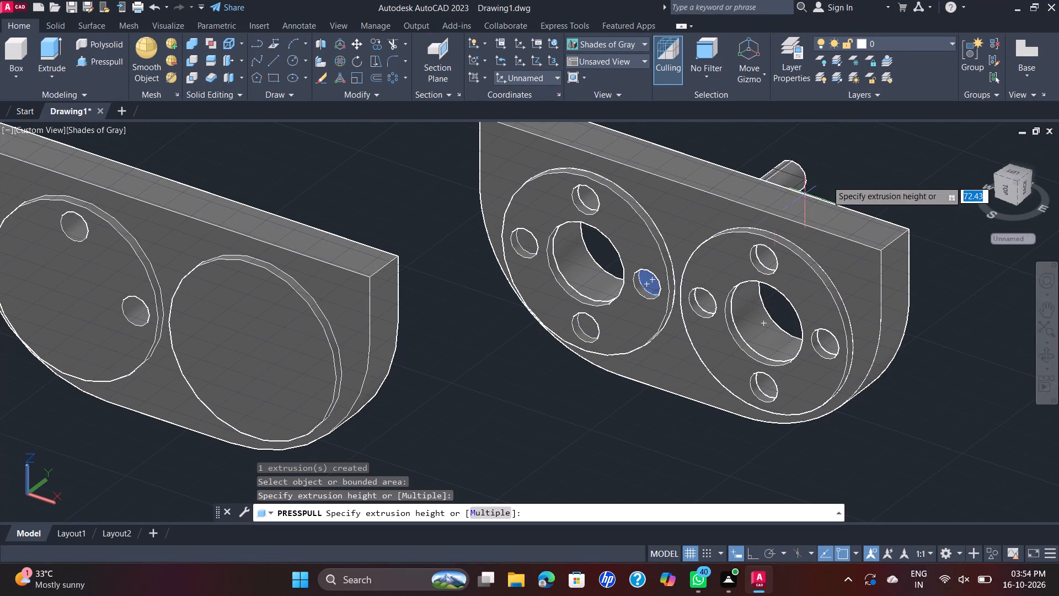
{"action": "left_click", "coordinate": [910, 152]}
{"action": "left_click", "coordinate": [587, 327]}
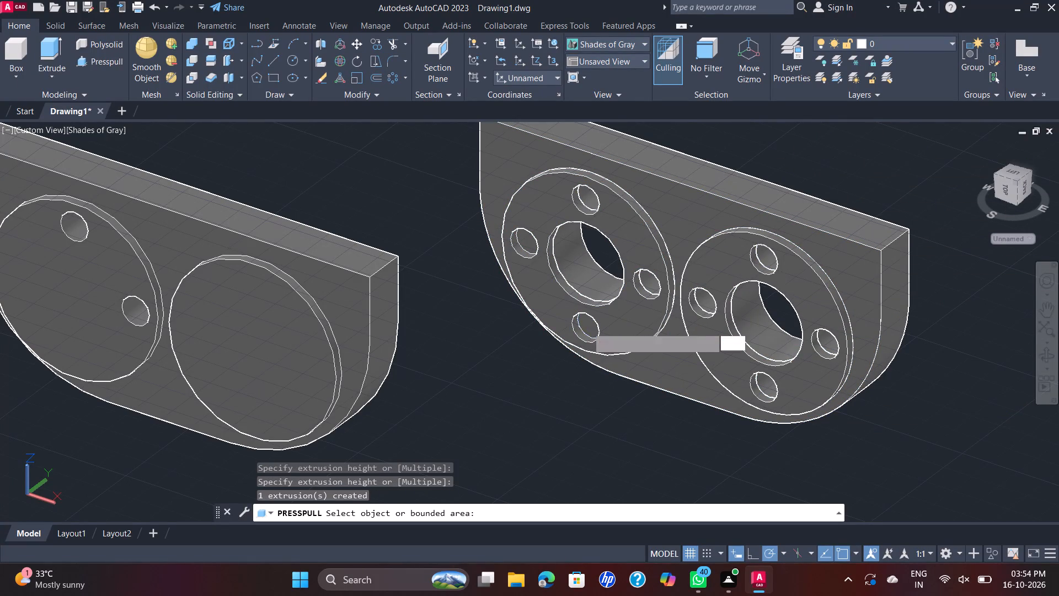
{"action": "left_click", "coordinate": [861, 184]}
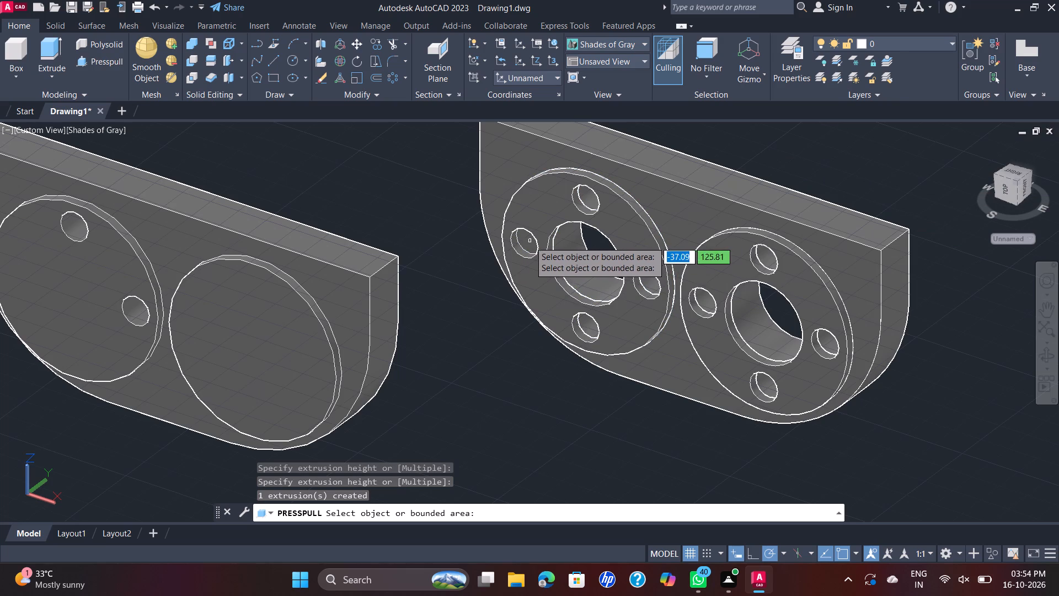
{"action": "left_click", "coordinate": [531, 243]}
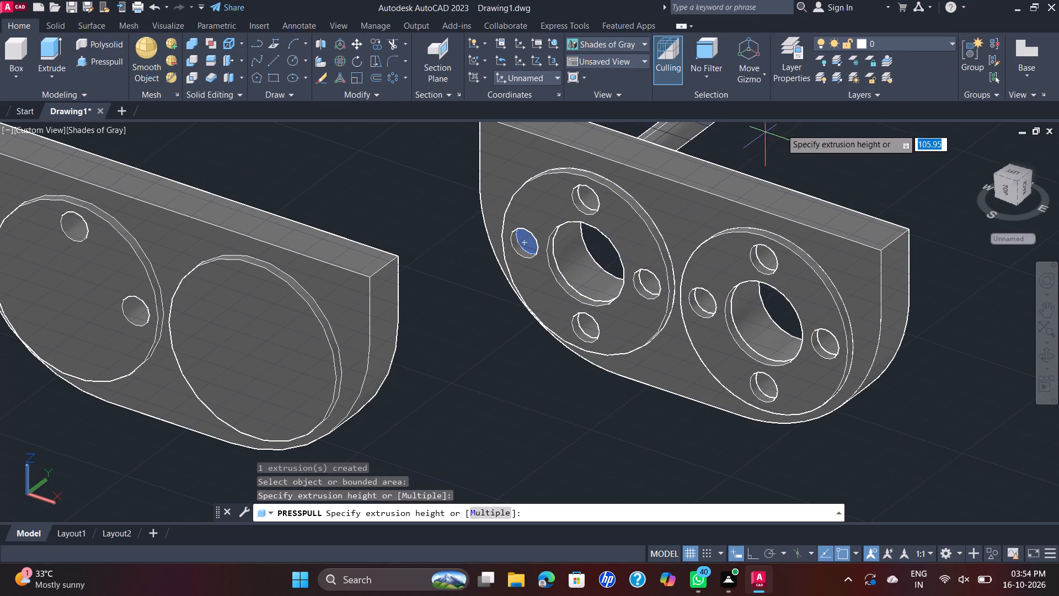
{"action": "left_click", "coordinate": [789, 130]}
{"action": "scroll", "coordinate": [884, 244], "scroll_direction": "down", "scroll_amount": 1, "text": "shift"}
{"action": "middle_click_drag", "start_coordinate": [884, 244], "coordinate": [906, 247], "text": "shift"}
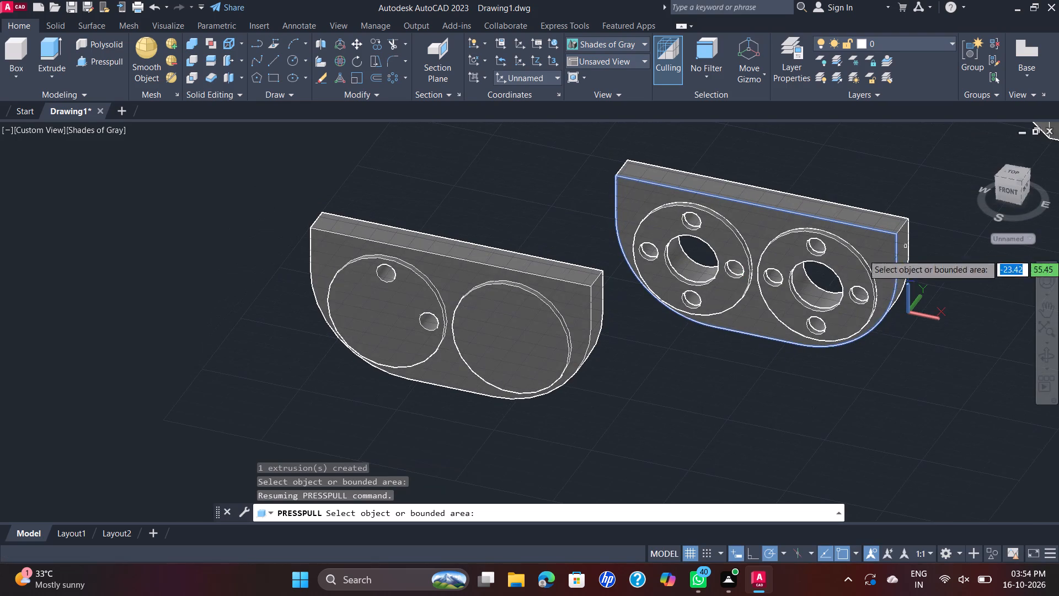
{"action": "key", "text": "Escape"}
{"action": "key", "text": "Escape"}
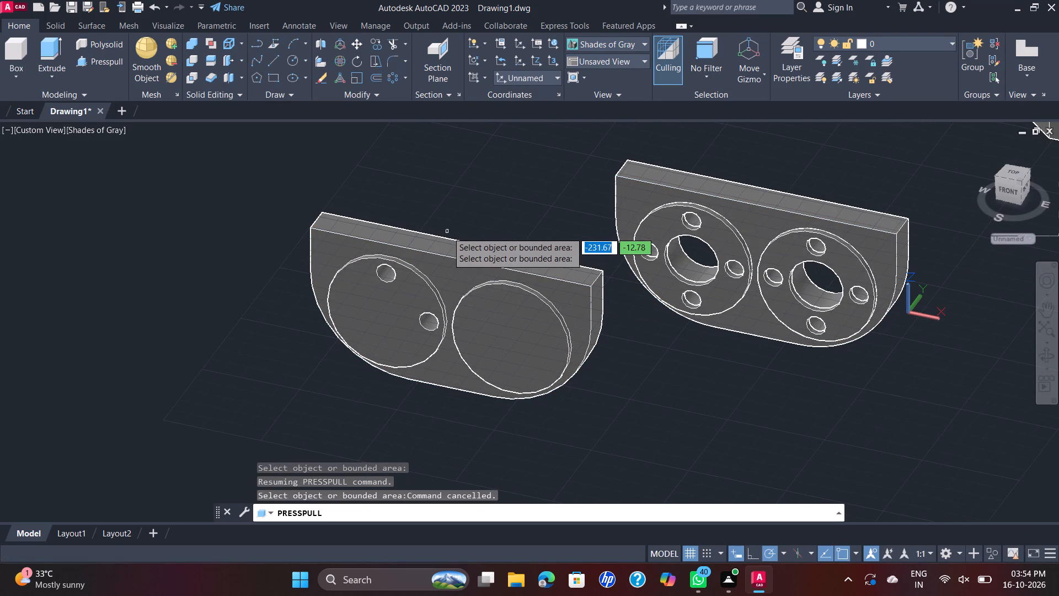
{"action": "key", "text": "Escape"}
{"action": "key", "text": "Escape"}
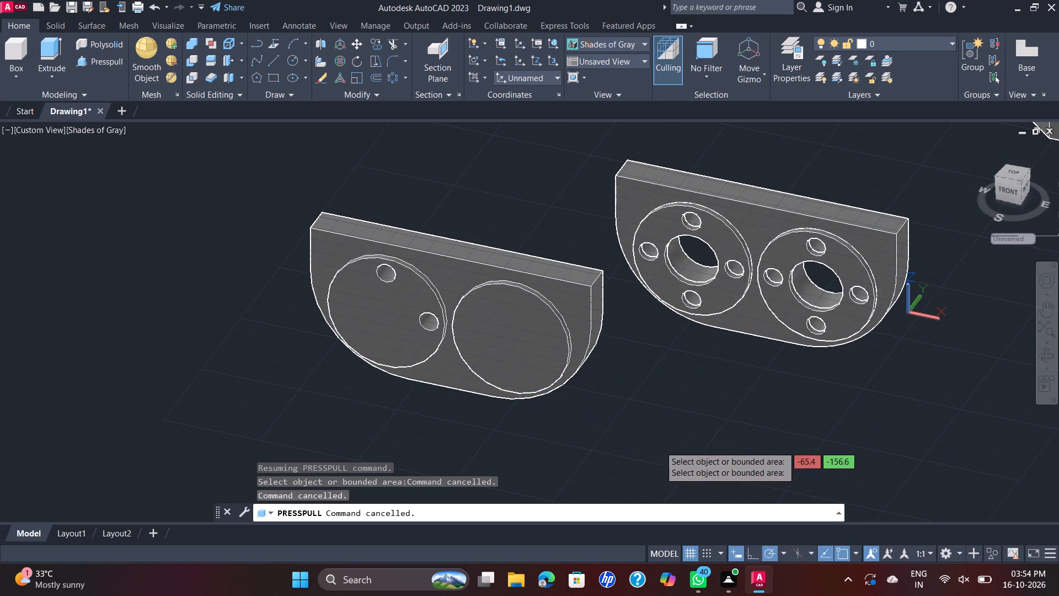
{"action": "scroll", "coordinate": [695, 365], "scroll_direction": "down", "scroll_amount": 2}
{"action": "key", "text": "Escape"}
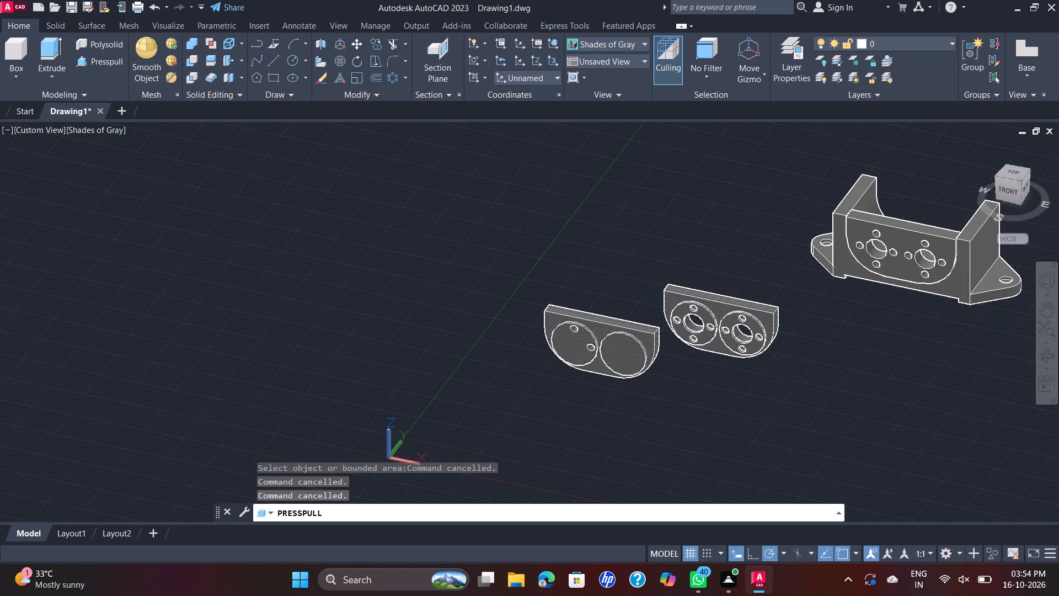
Delete the earlier plate with the incompletely drilled discs.
{"action": "left_click", "coordinate": [567, 331]}
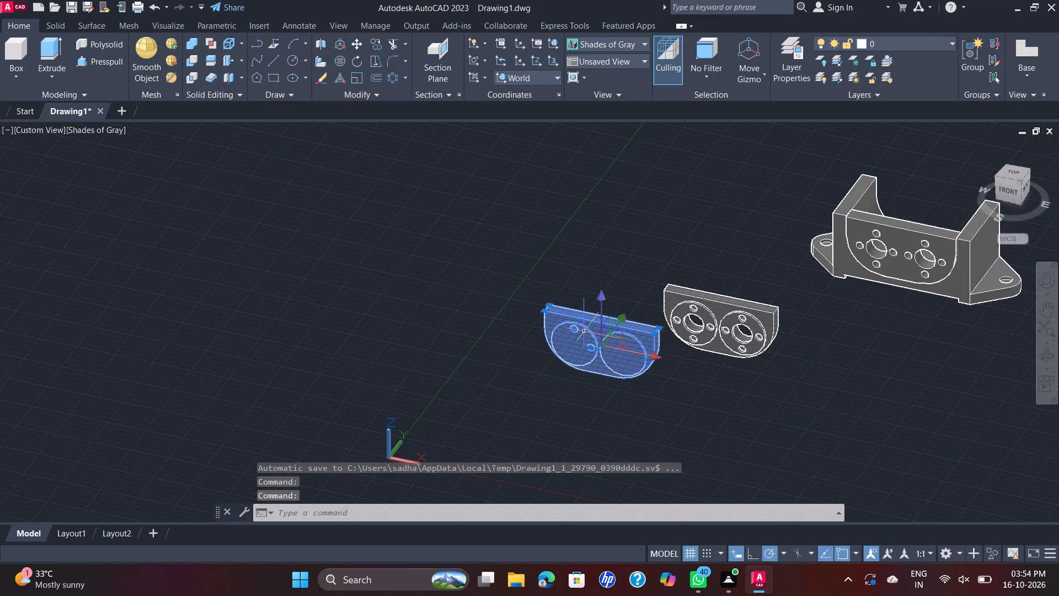
{"action": "key", "text": "Delete"}
Union the new plate and its two drilled discs into one solid.
{"action": "left_click", "coordinate": [593, 284]}
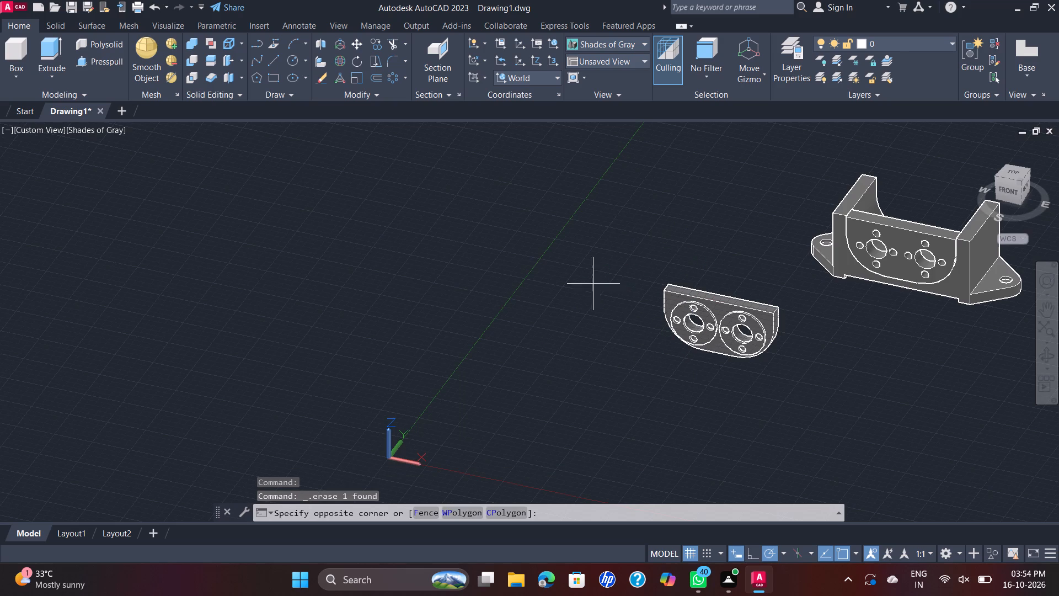
{"action": "left_click", "coordinate": [801, 390]}
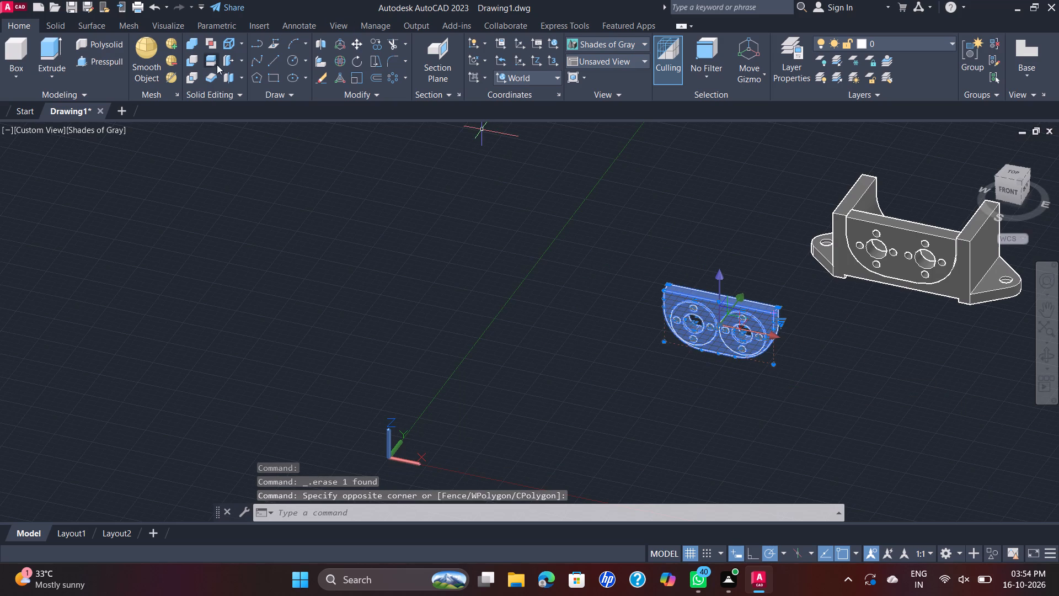
{"action": "left_click", "coordinate": [190, 50]}
{"action": "left_click", "coordinate": [609, 230]}
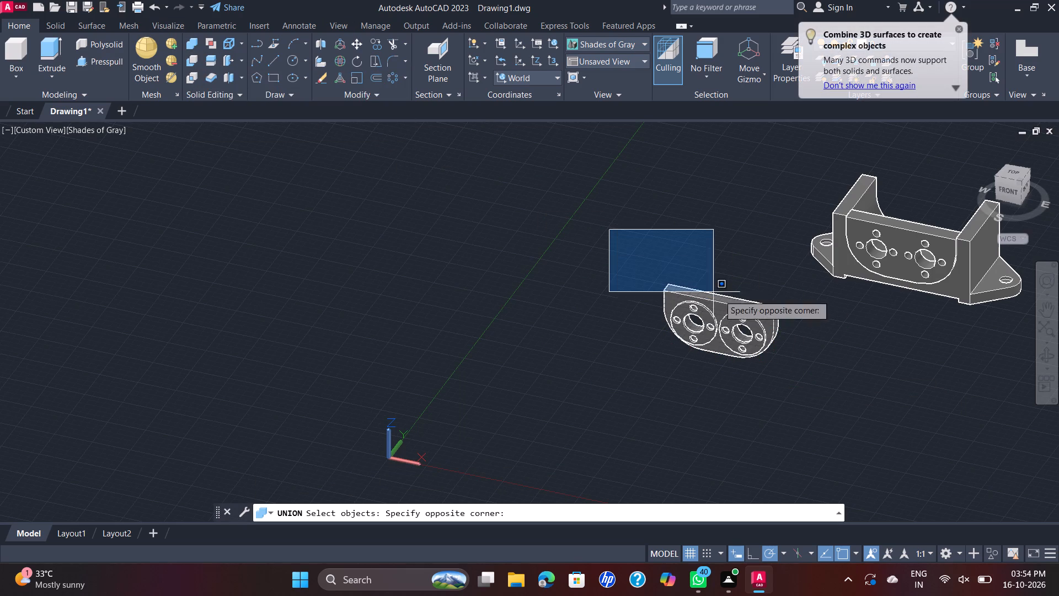
{"action": "left_click", "coordinate": [813, 371]}
{"action": "right_click", "coordinate": [756, 327]}
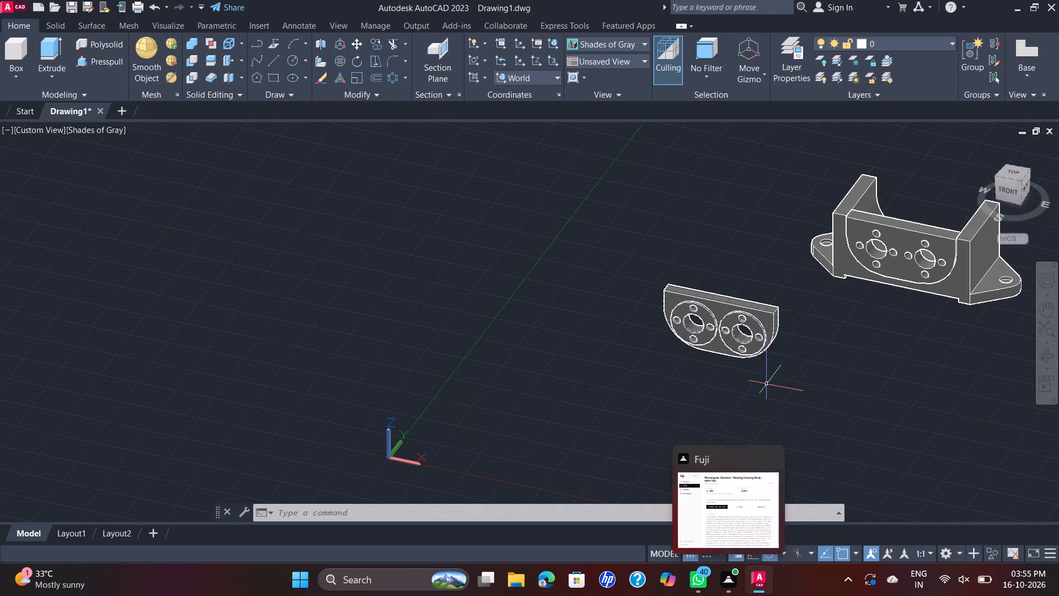
Switch the model to the Top view.
{"action": "scroll", "coordinate": [869, 266], "scroll_direction": "down", "scroll_amount": 1}
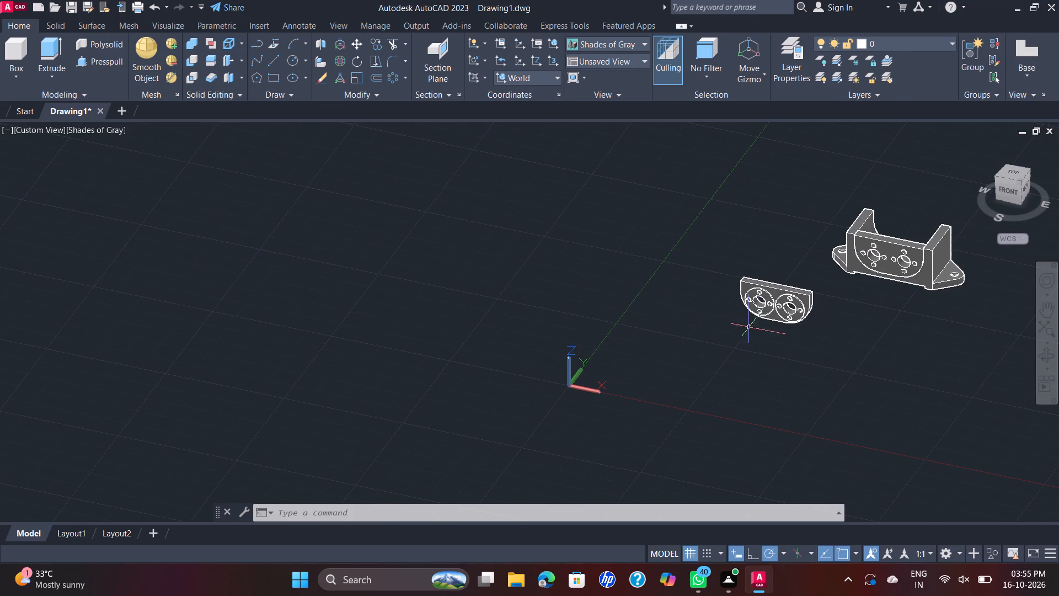
{"action": "scroll", "coordinate": [768, 328], "scroll_direction": "down", "scroll_amount": 1}
{"action": "middle_click_drag", "start_coordinate": [792, 342], "coordinate": [585, 317]}
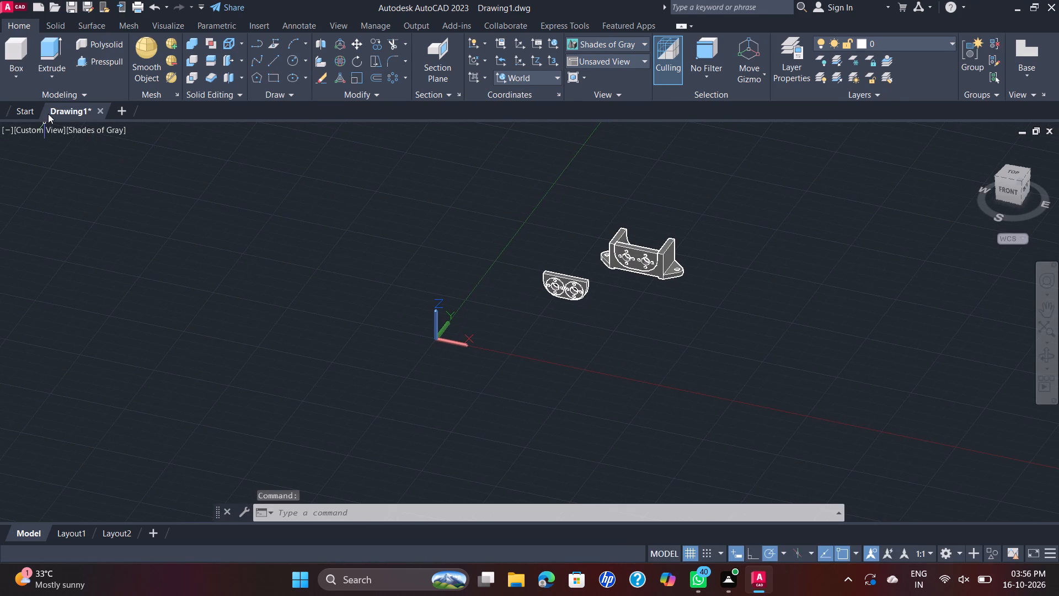
{"action": "left_click", "coordinate": [54, 131]}
{"action": "left_click", "coordinate": [85, 167]}
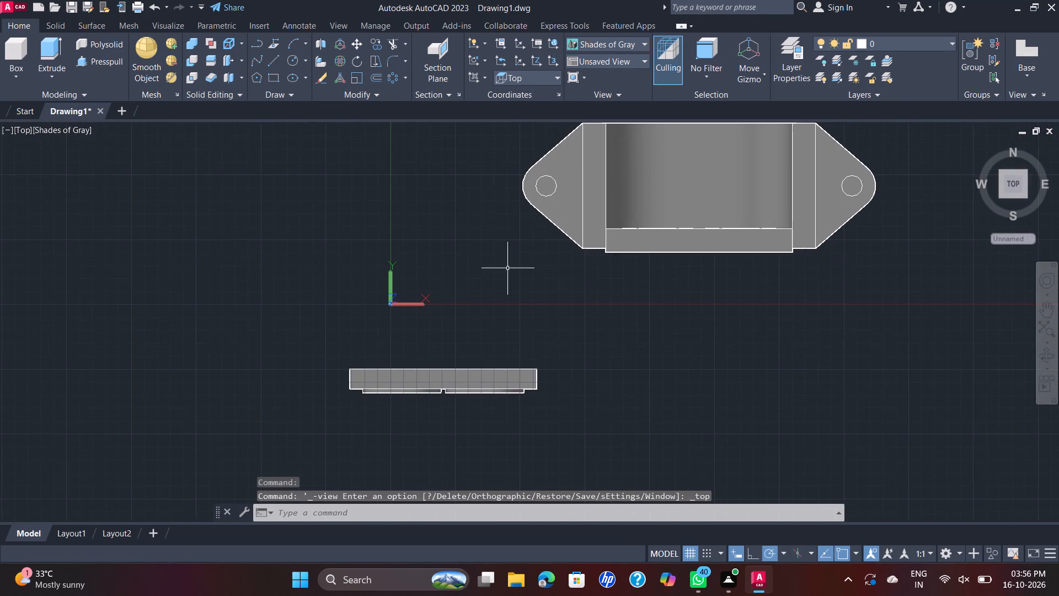
Draw a 190 by 92 rectangle in the empty space to the right of the U-shaped bracket.
{"action": "scroll", "coordinate": [581, 281], "scroll_direction": "down", "scroll_amount": 1}
{"action": "scroll", "coordinate": [624, 297], "scroll_direction": "down", "scroll_amount": 1}
{"action": "middle_click_drag", "start_coordinate": [740, 317], "coordinate": [542, 317]}
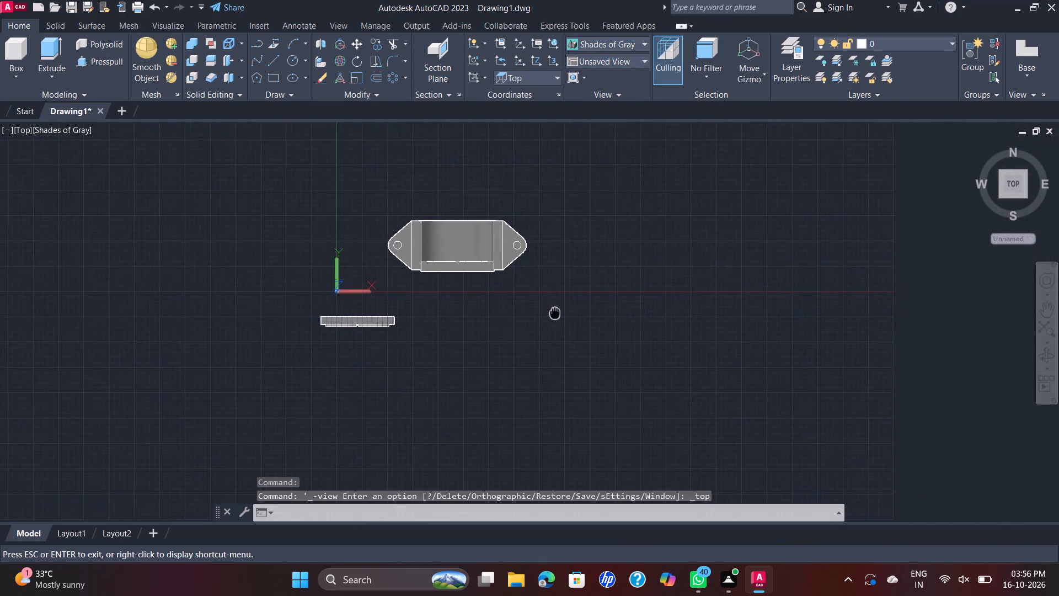
{"action": "middle_click_drag", "start_coordinate": [542, 317], "coordinate": [434, 373]}
{"action": "scroll", "coordinate": [455, 307], "scroll_direction": "up", "scroll_amount": 2}
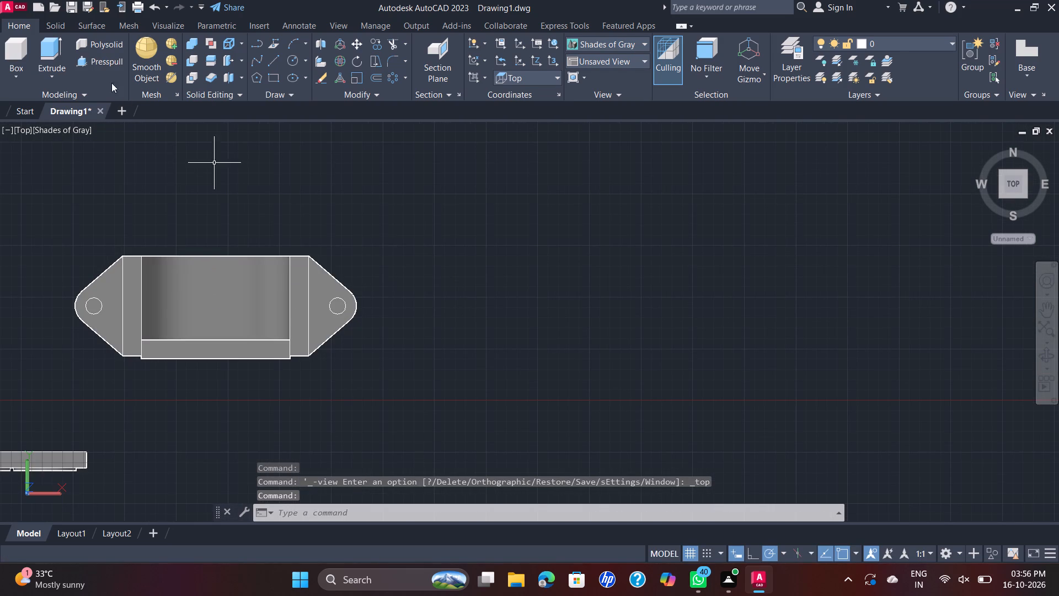
{"action": "left_click", "coordinate": [273, 78]}
{"action": "left_click", "coordinate": [491, 314]}
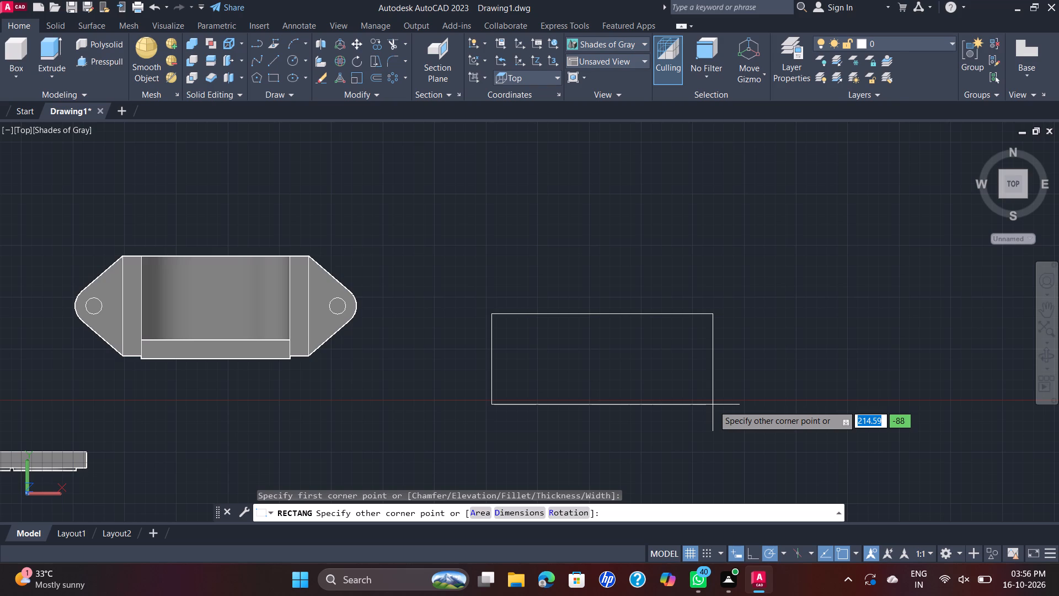
{"action": "key", "text": "1"}
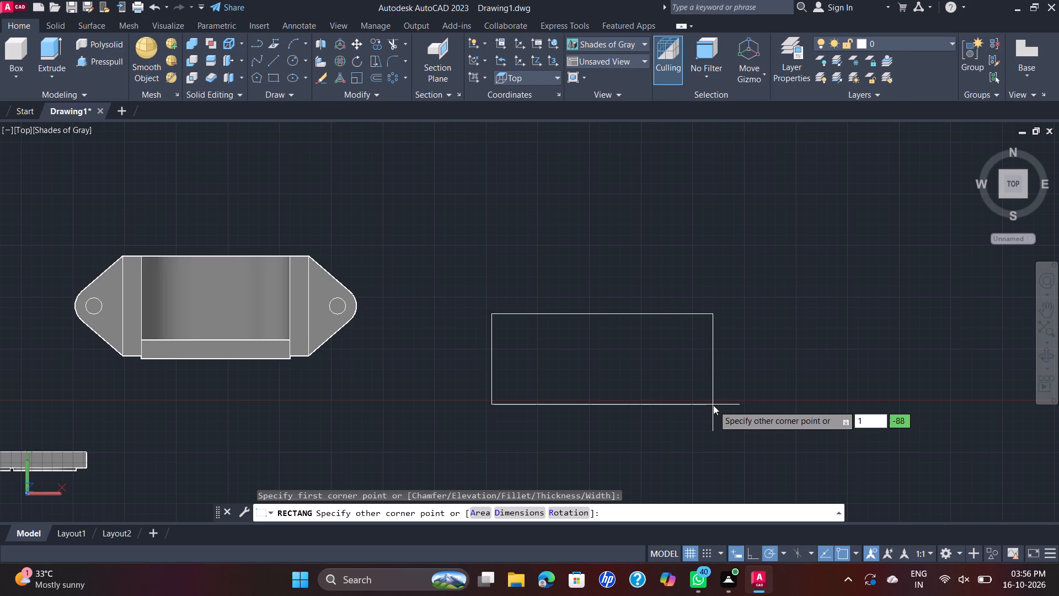
{"action": "key", "text": "9"}
{"action": "key", "text": "0"}
{"action": "key", "text": "Tab"}
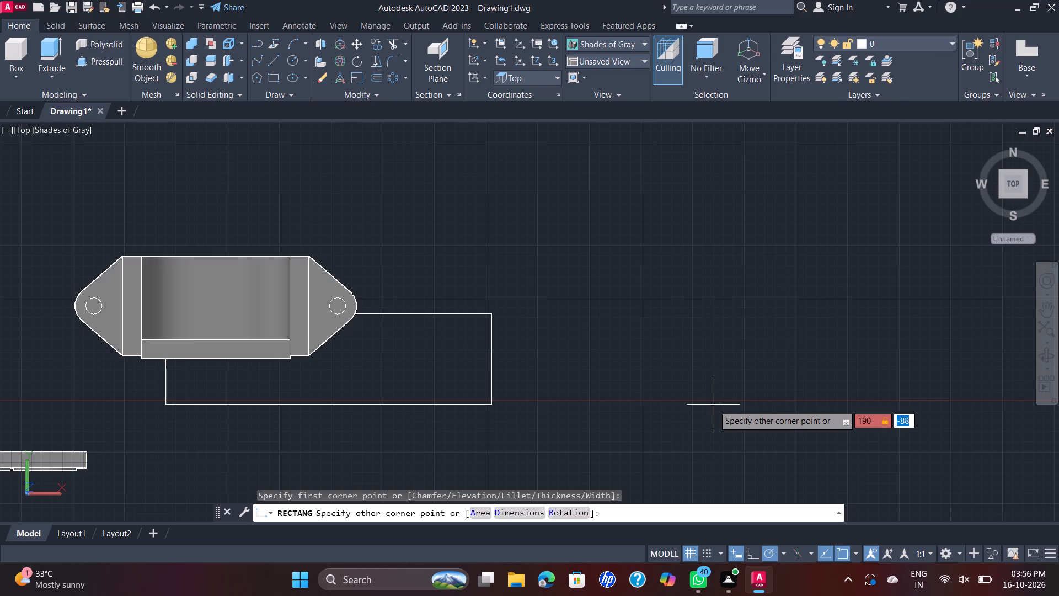
{"action": "type", "text": "92"}
{"action": "key", "text": "Return"}
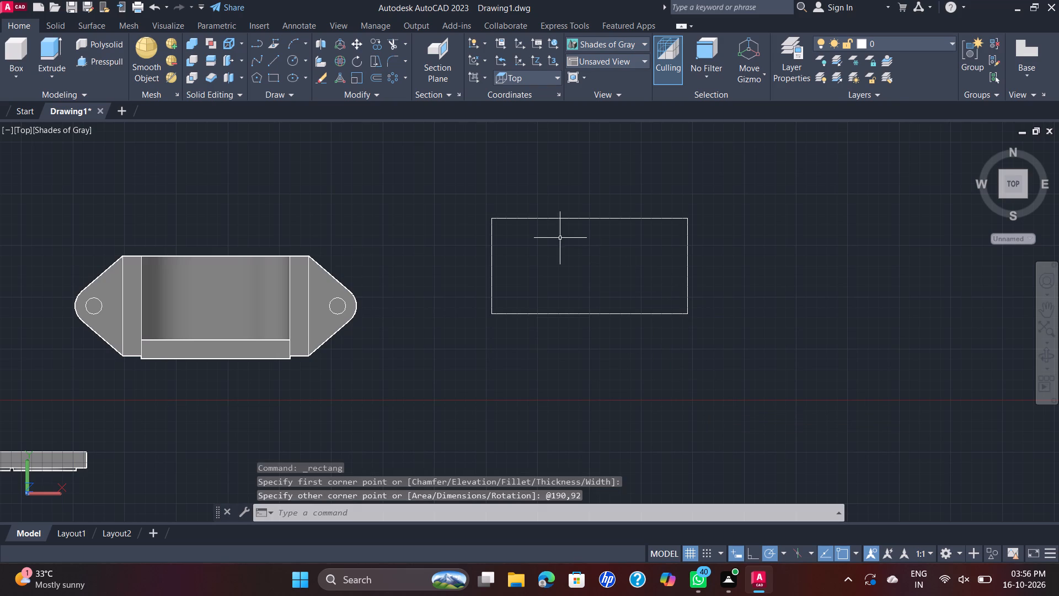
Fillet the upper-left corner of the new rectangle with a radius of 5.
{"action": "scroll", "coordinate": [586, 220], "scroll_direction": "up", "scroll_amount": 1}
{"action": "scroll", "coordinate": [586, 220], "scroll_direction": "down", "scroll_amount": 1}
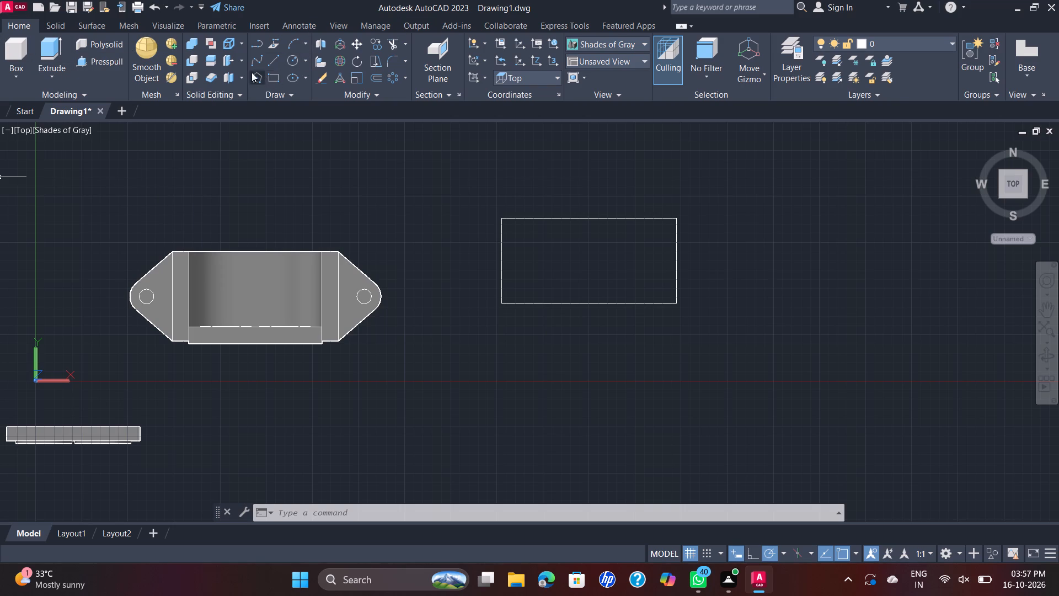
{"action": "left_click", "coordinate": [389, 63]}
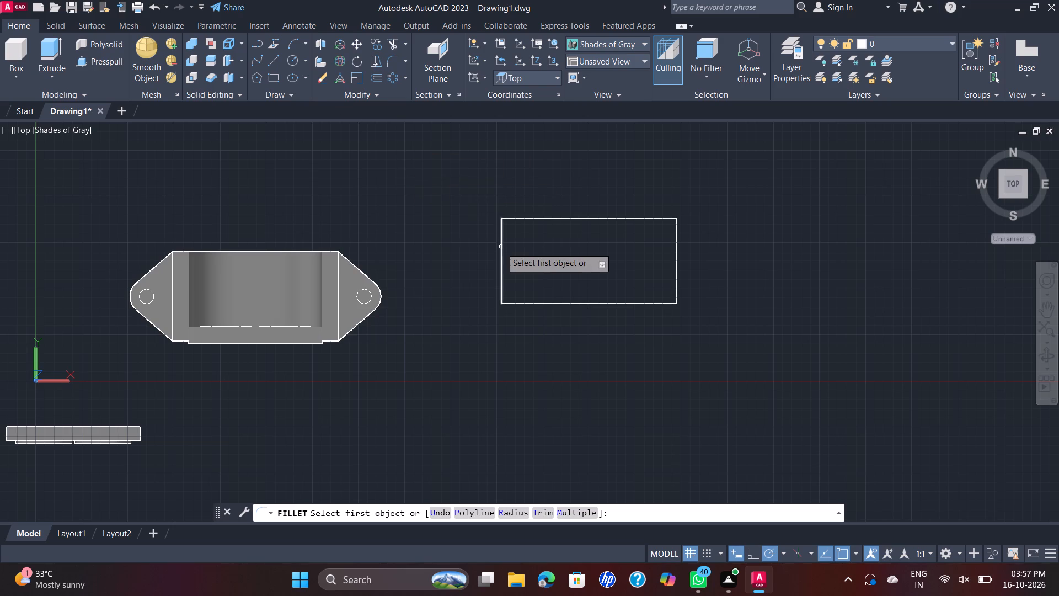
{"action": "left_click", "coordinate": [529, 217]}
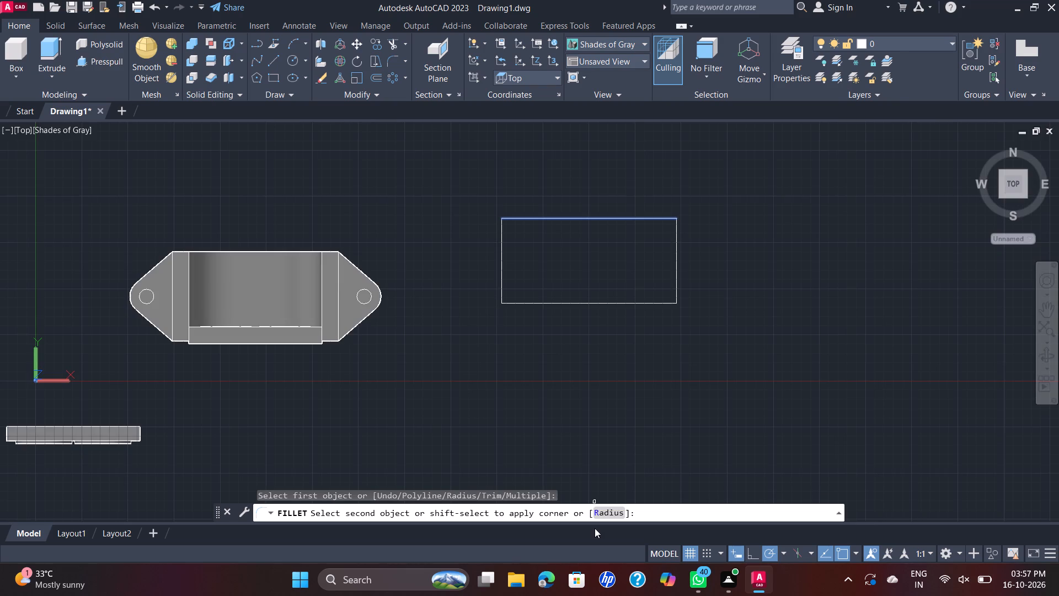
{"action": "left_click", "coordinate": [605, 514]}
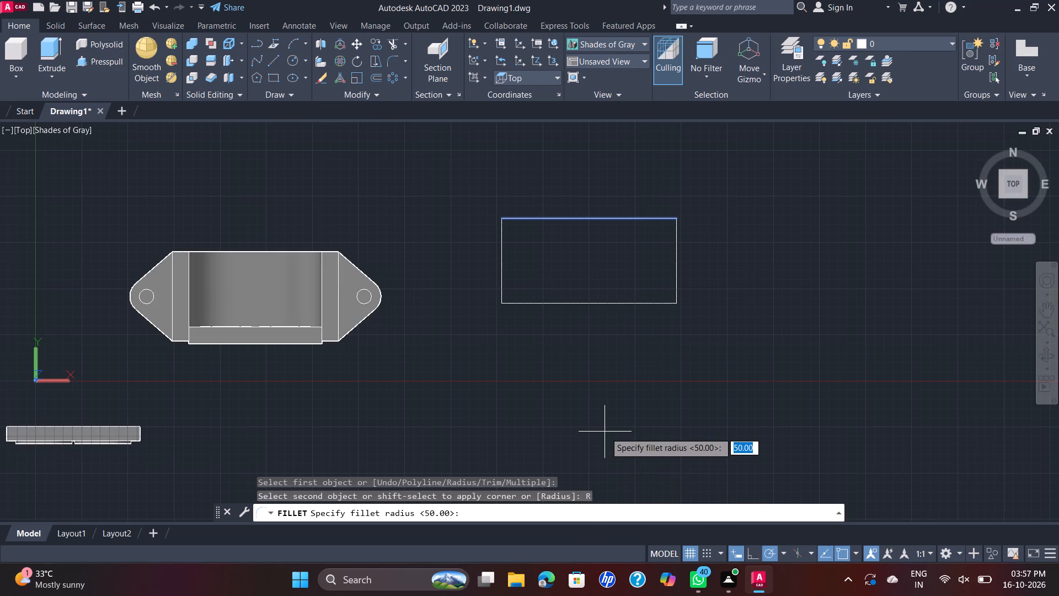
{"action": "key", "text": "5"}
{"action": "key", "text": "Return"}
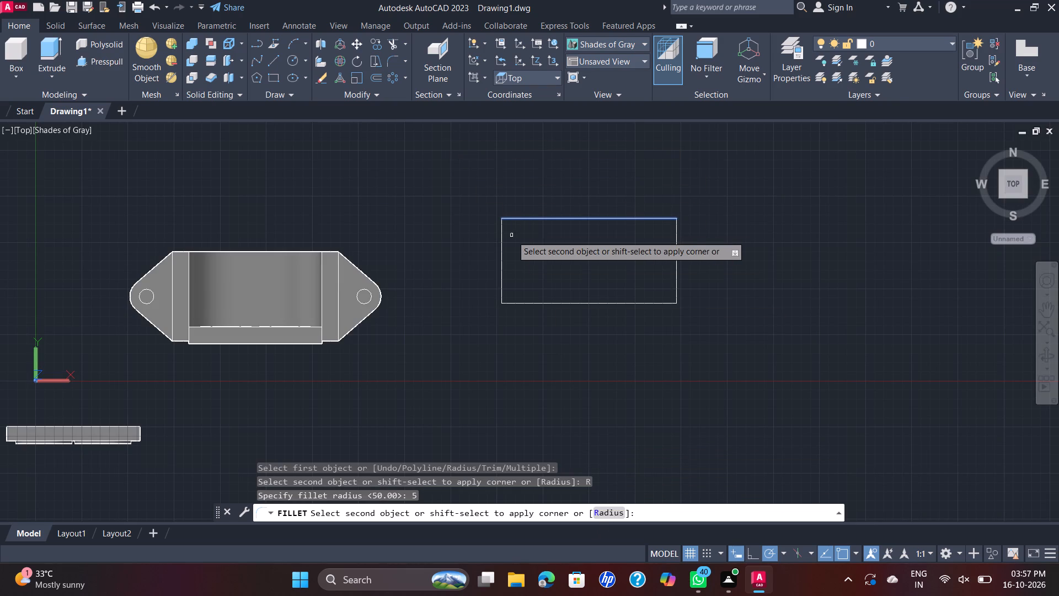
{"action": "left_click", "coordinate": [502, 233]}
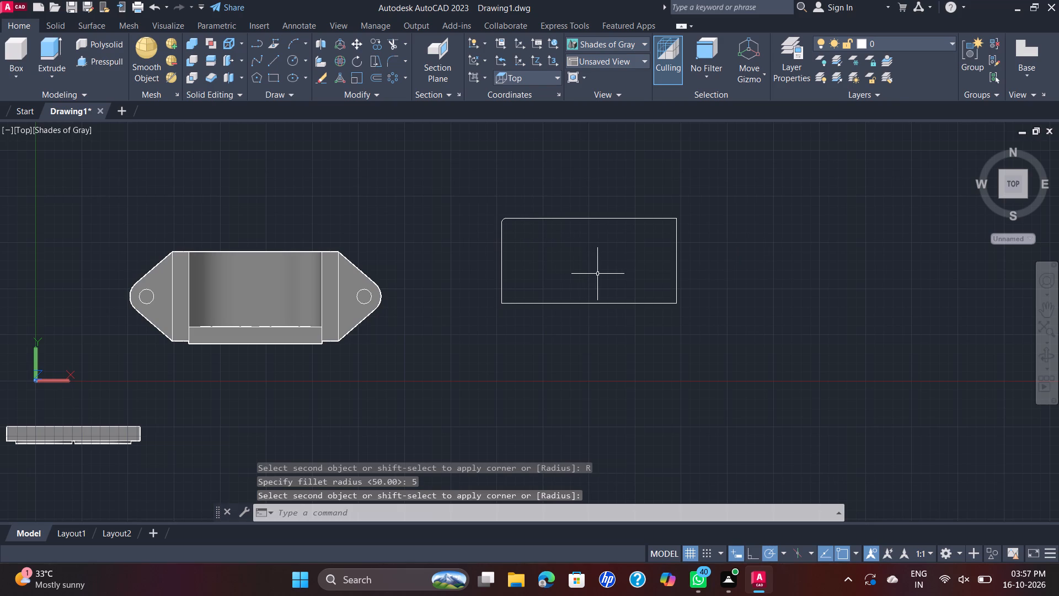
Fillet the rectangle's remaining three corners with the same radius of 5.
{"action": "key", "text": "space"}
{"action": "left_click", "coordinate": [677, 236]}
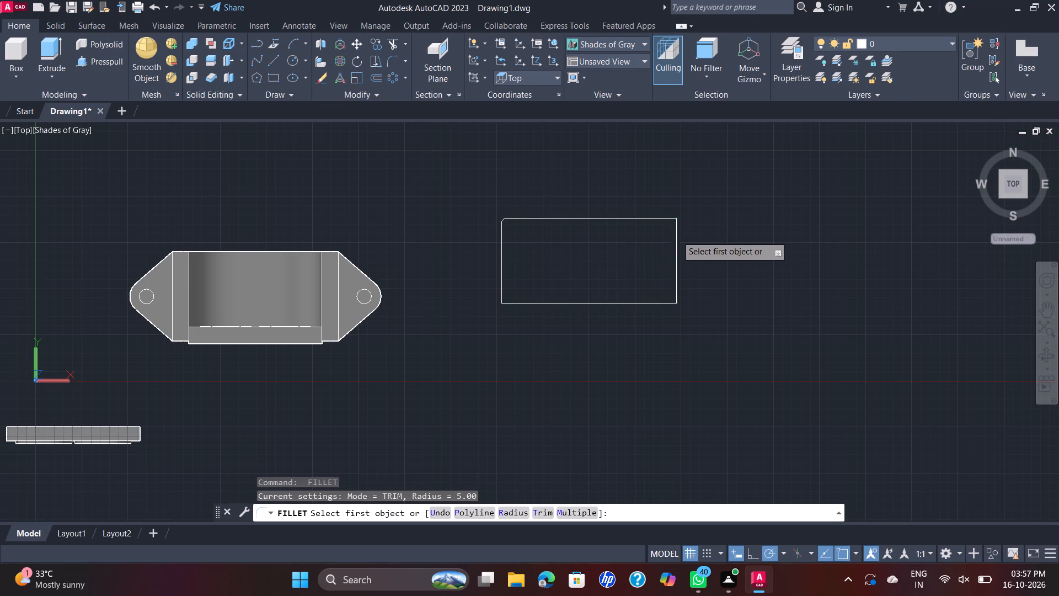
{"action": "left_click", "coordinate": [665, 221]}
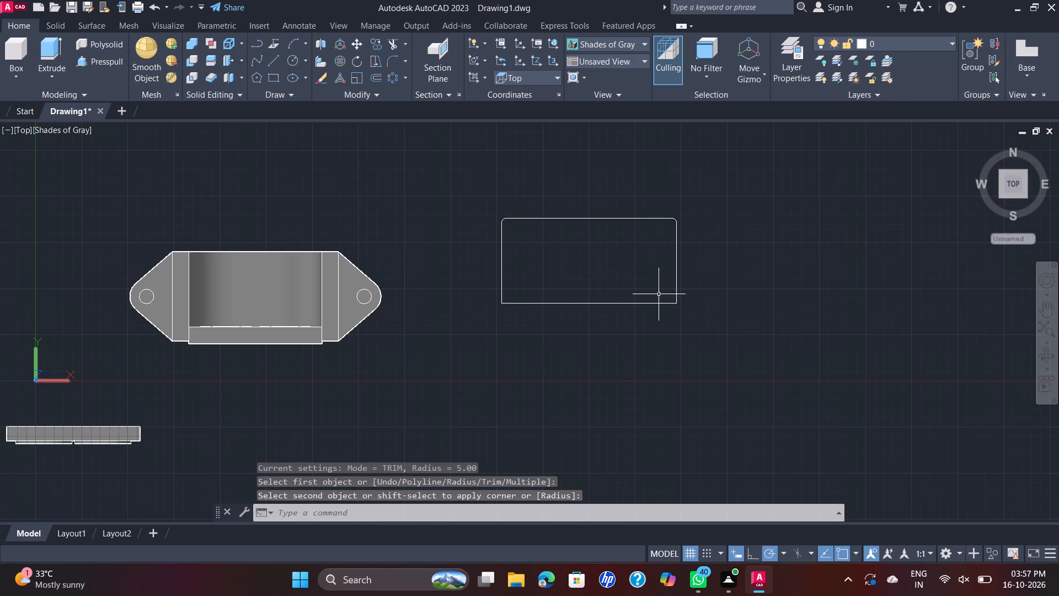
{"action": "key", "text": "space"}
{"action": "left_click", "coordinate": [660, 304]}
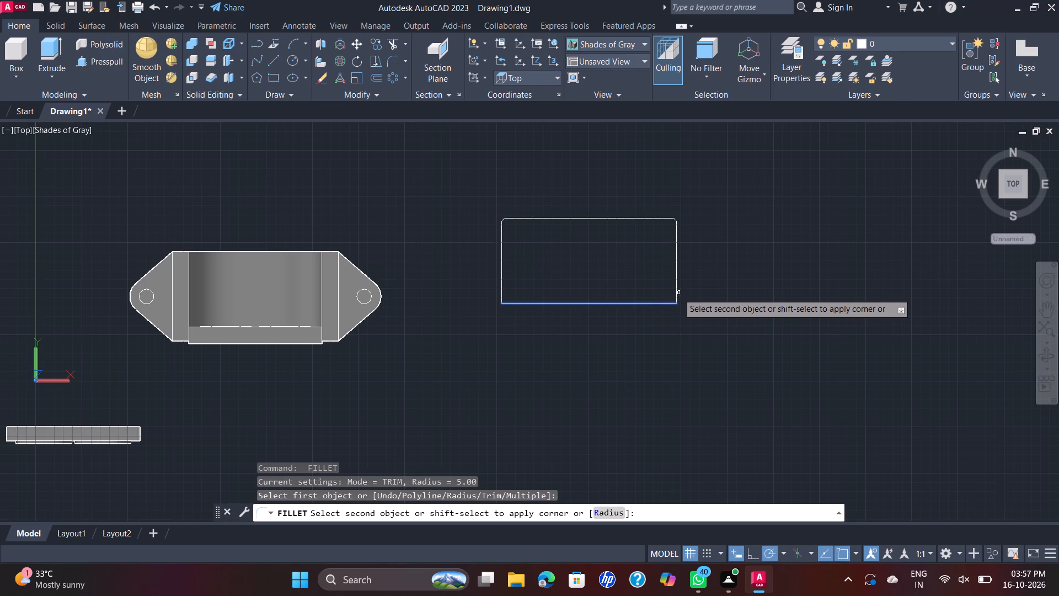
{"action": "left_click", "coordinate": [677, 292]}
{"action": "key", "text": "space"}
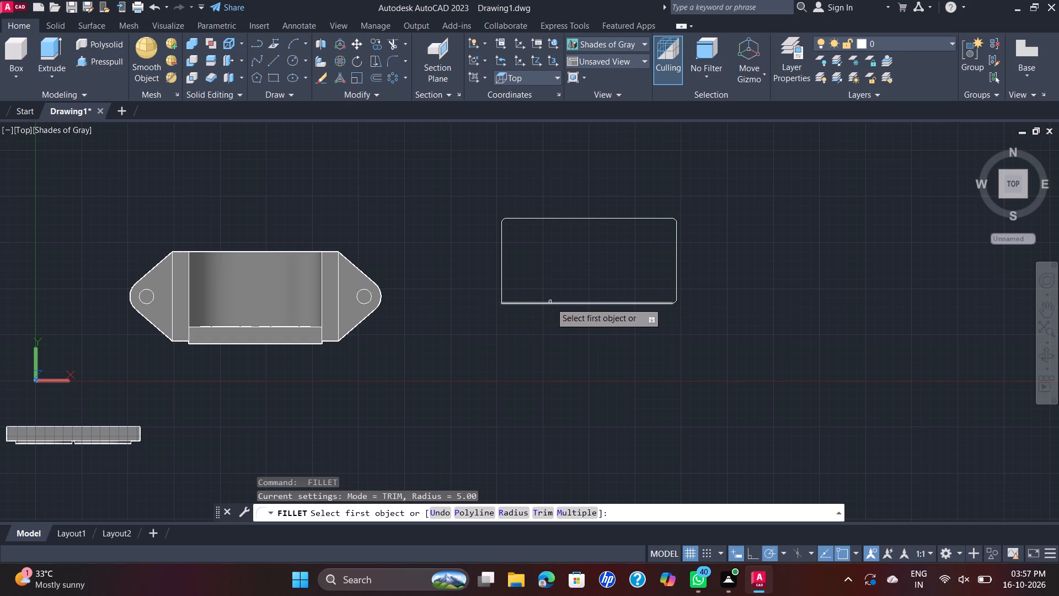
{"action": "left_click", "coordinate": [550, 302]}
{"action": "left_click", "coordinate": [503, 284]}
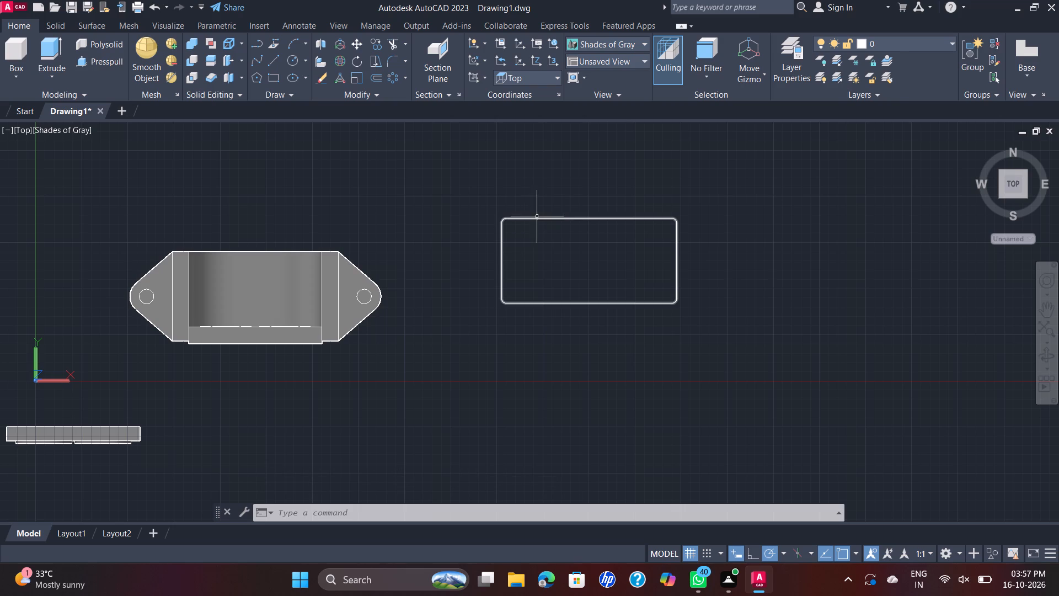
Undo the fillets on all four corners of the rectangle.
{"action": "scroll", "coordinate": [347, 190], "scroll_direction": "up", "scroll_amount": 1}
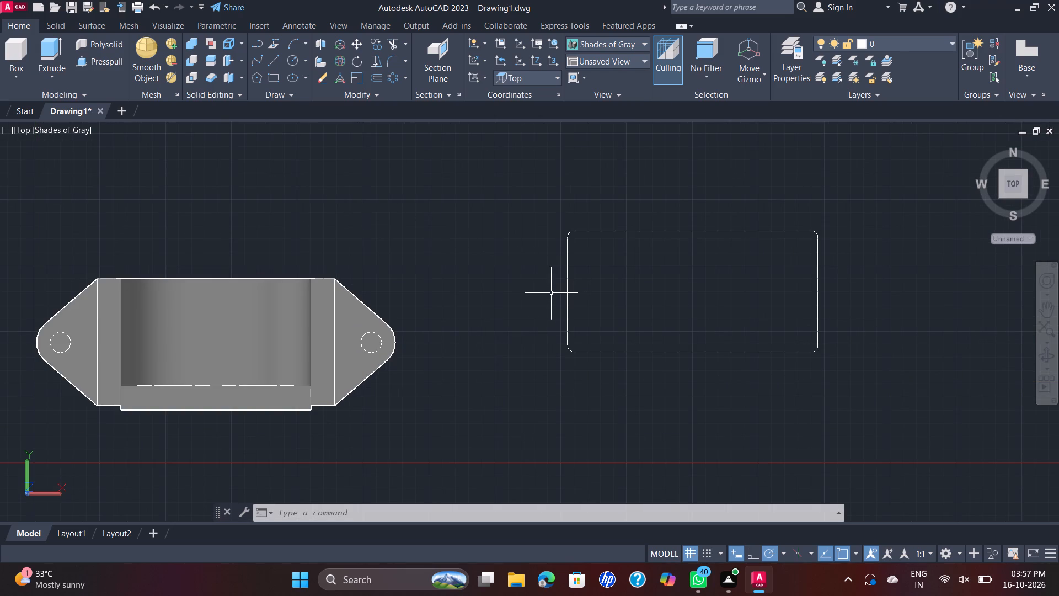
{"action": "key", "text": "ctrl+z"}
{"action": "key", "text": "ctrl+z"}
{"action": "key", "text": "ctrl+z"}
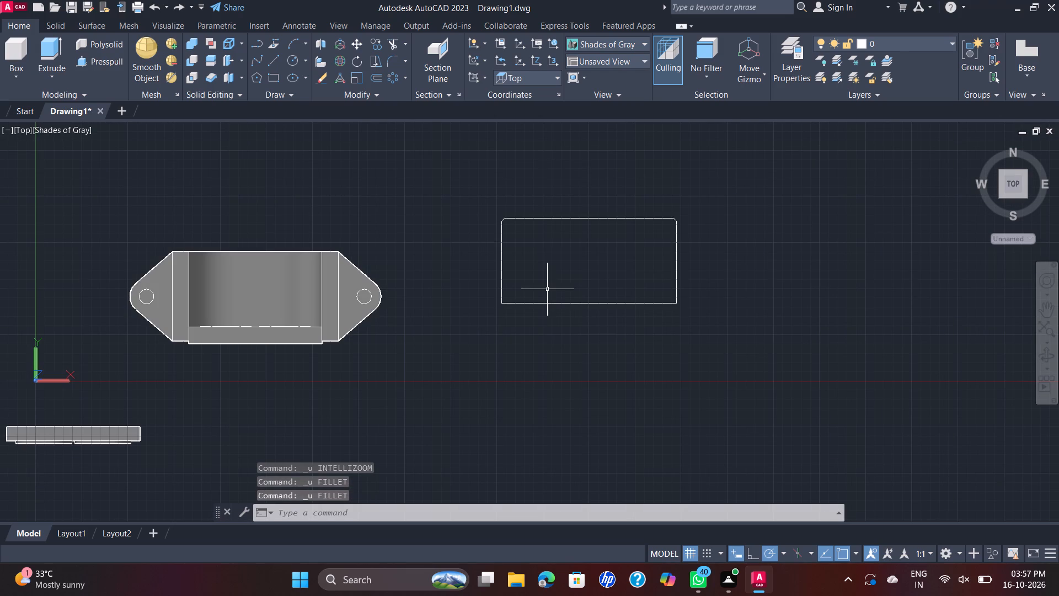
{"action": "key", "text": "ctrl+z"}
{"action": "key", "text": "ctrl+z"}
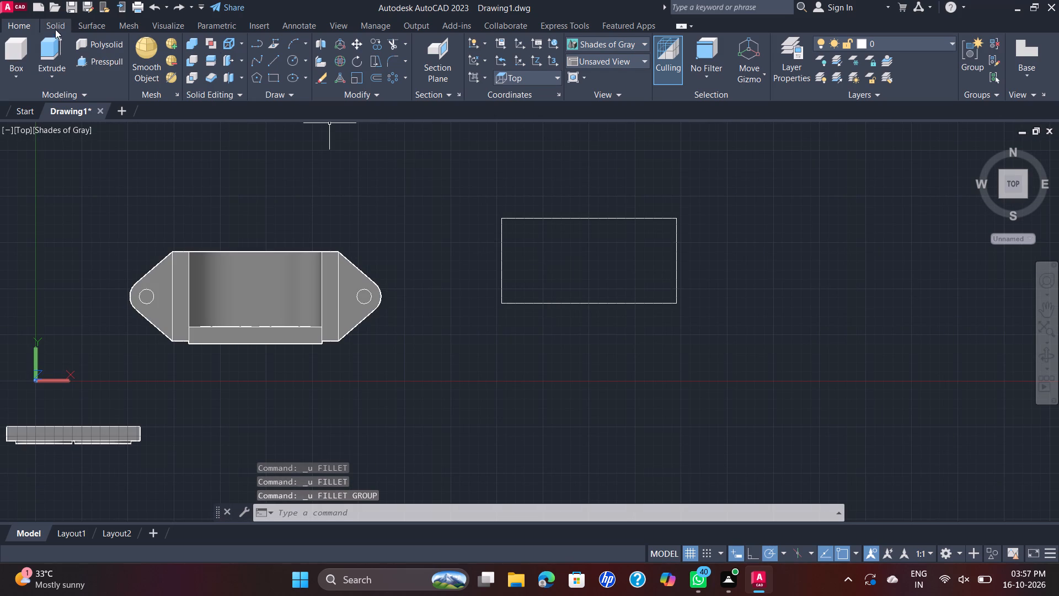
Draw lines from the rectangle's upper-left corner, 12 along the top edge and 15 straight down into the rectangle.
{"action": "left_click", "coordinate": [274, 54]}
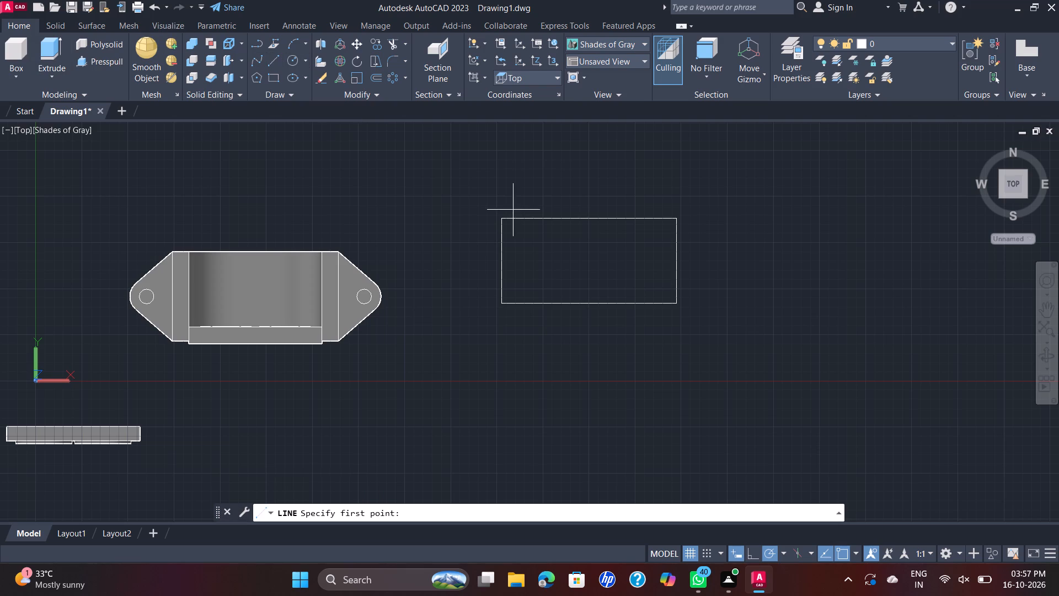
{"action": "scroll", "coordinate": [544, 242], "scroll_direction": "up", "scroll_amount": 3}
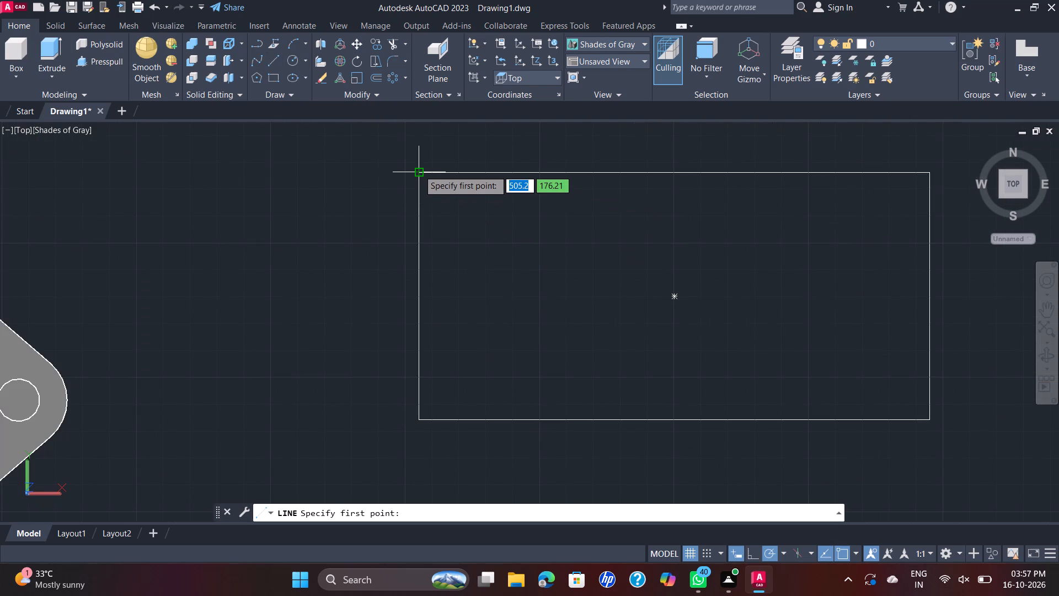
{"action": "left_click", "coordinate": [421, 175]}
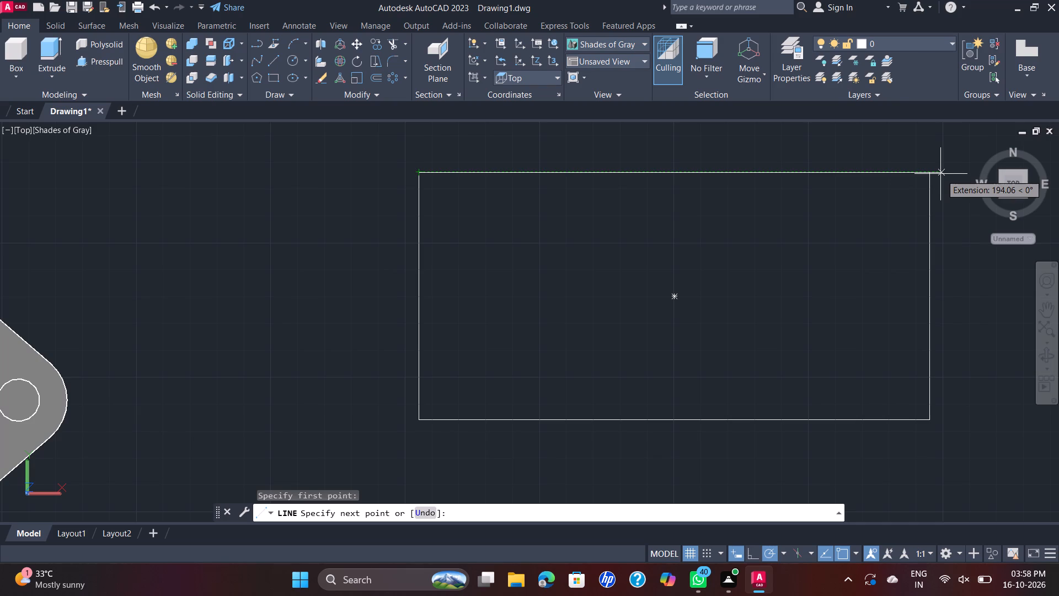
{"action": "type", "text": "12"}
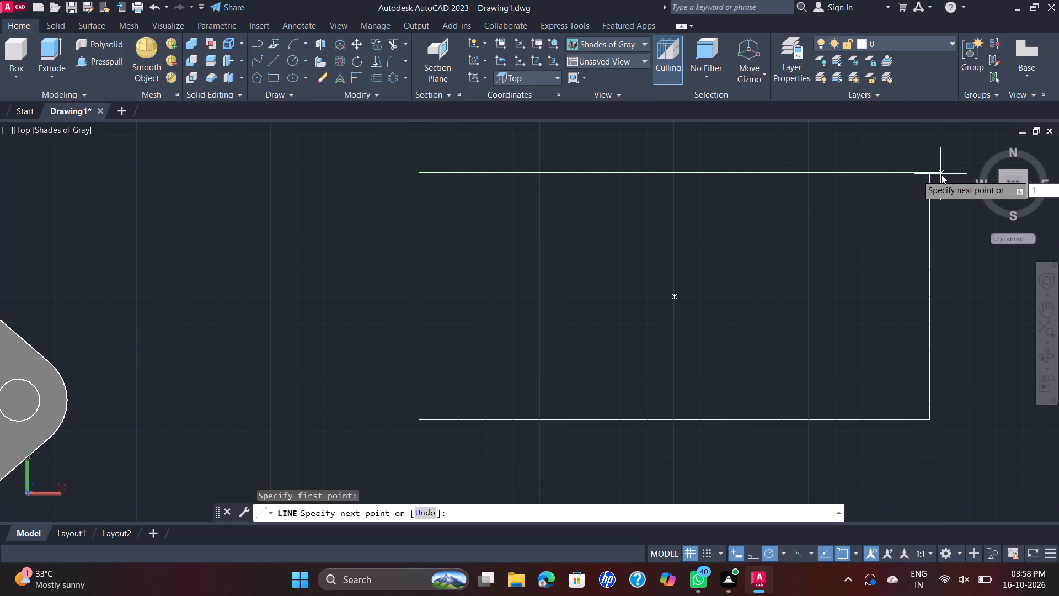
{"action": "key", "text": "Return"}
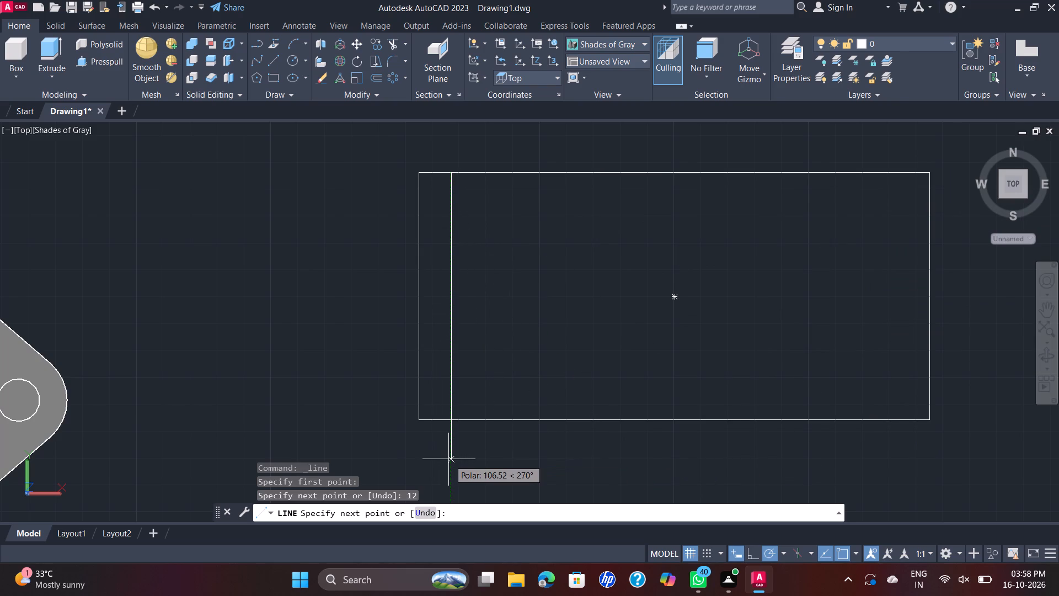
{"action": "type", "text": "15"}
{"action": "key", "text": "Return"}
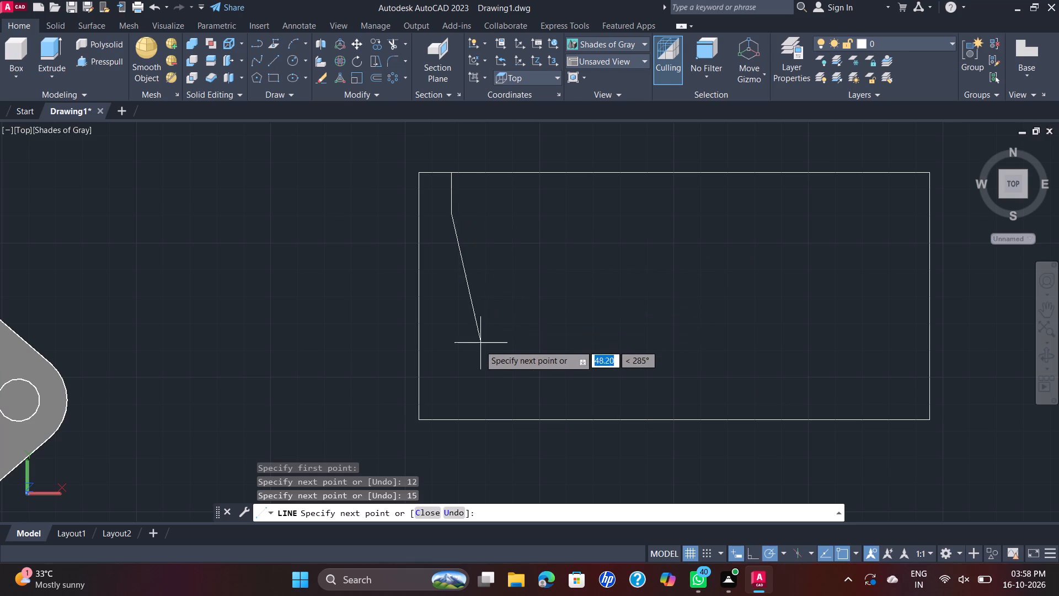
{"action": "key", "text": "Escape"}
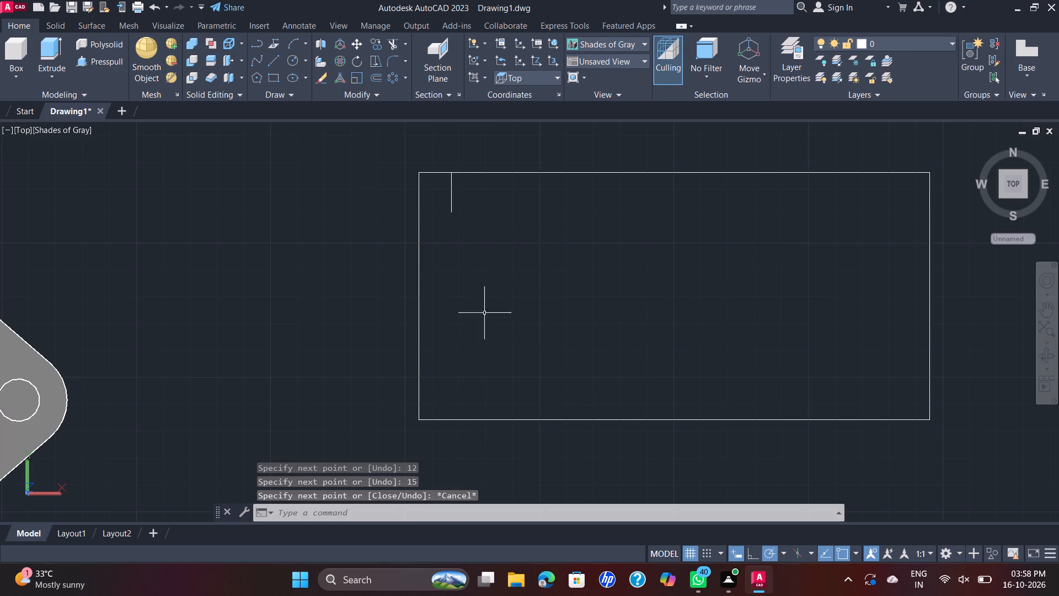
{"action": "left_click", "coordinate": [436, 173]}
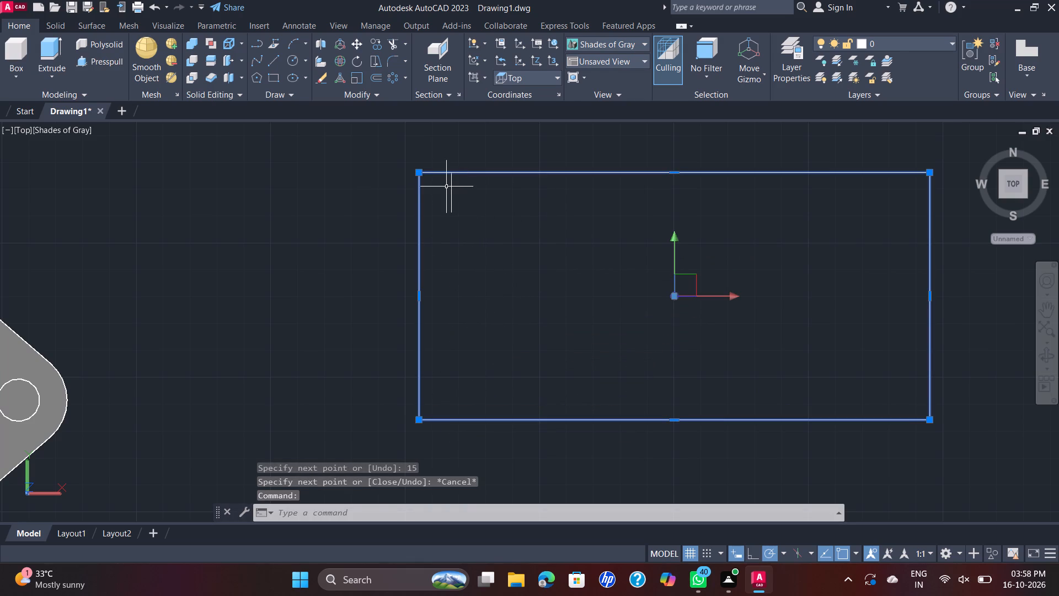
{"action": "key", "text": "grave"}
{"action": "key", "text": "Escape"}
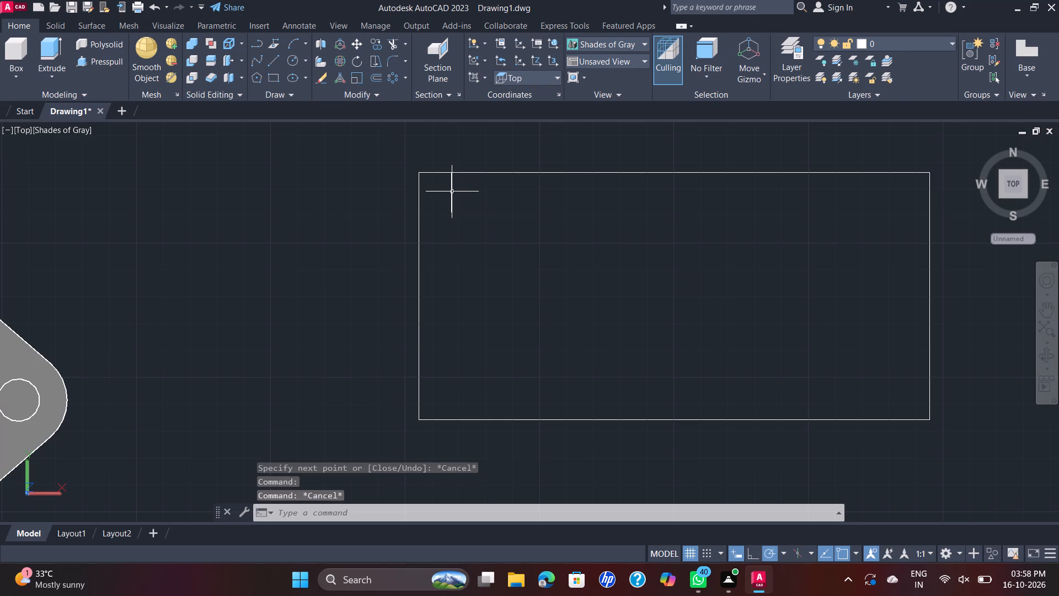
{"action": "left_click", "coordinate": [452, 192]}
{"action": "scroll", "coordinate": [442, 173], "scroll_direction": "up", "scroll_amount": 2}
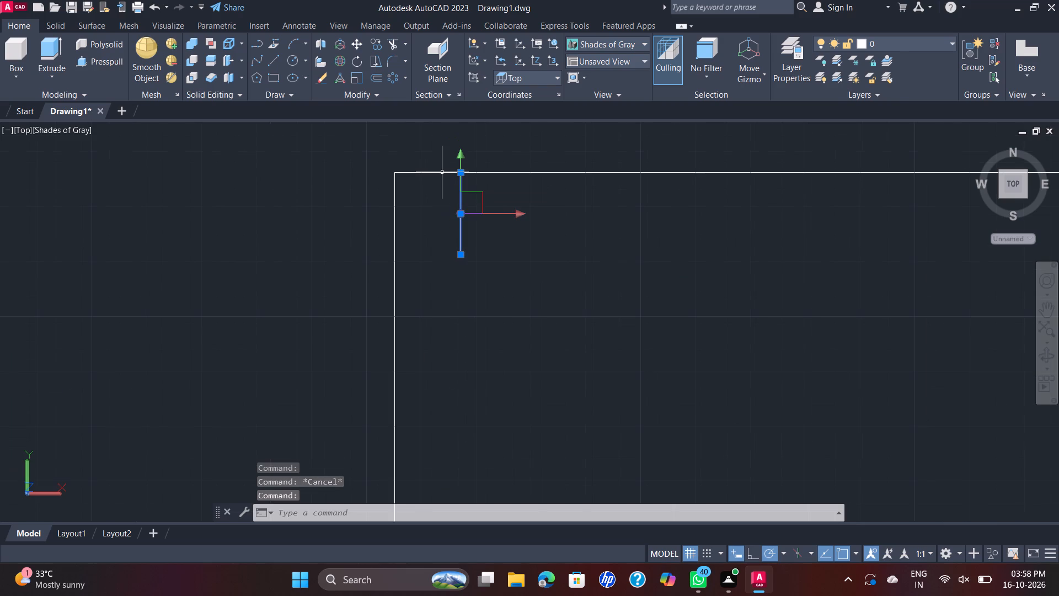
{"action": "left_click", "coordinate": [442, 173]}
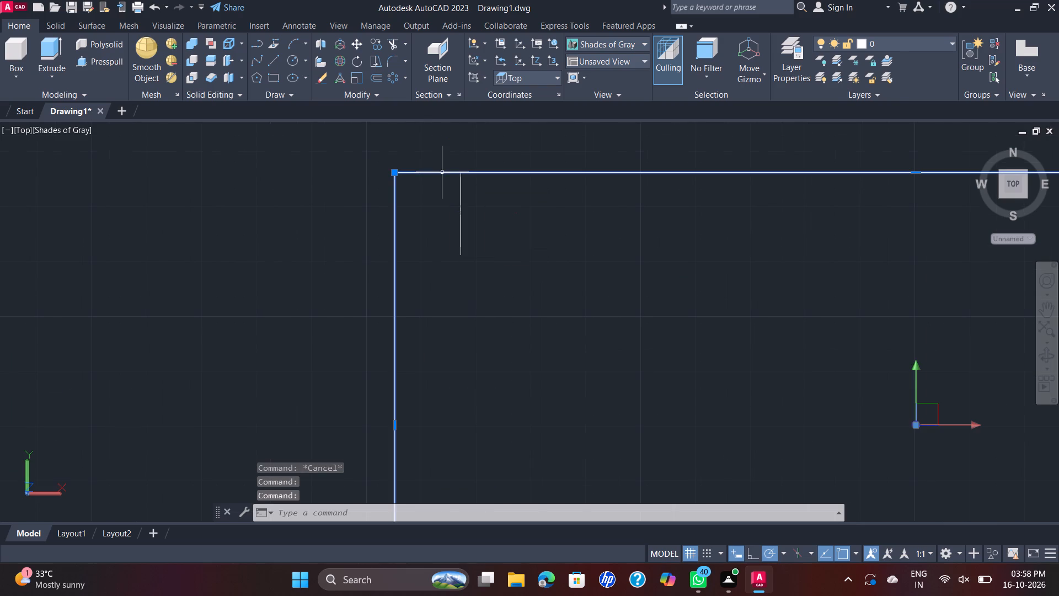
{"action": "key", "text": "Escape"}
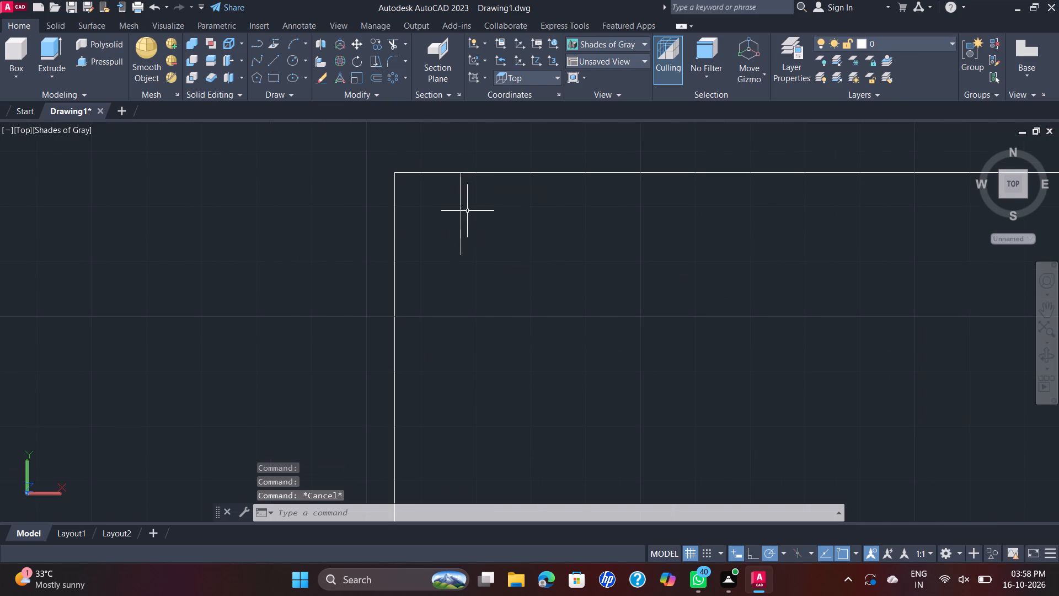
Draw lines from the rectangle's lower-left corner, 12 along the bottom edge and 15 straight up into the rectangle.
{"action": "scroll", "coordinate": [458, 175], "scroll_direction": "down", "scroll_amount": 2}
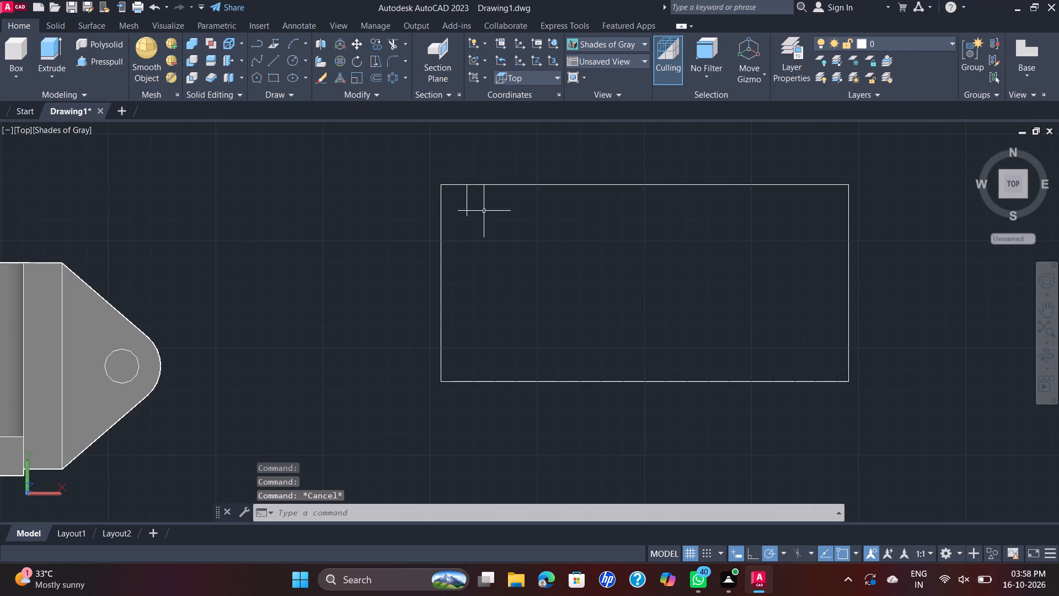
{"action": "key", "text": "space"}
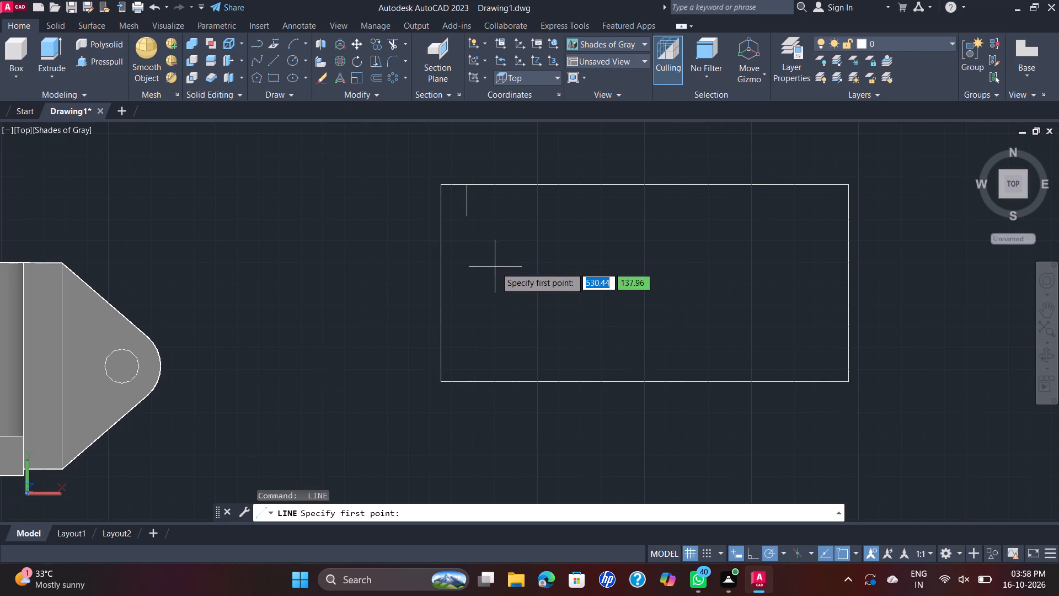
{"action": "left_click", "coordinate": [439, 383]}
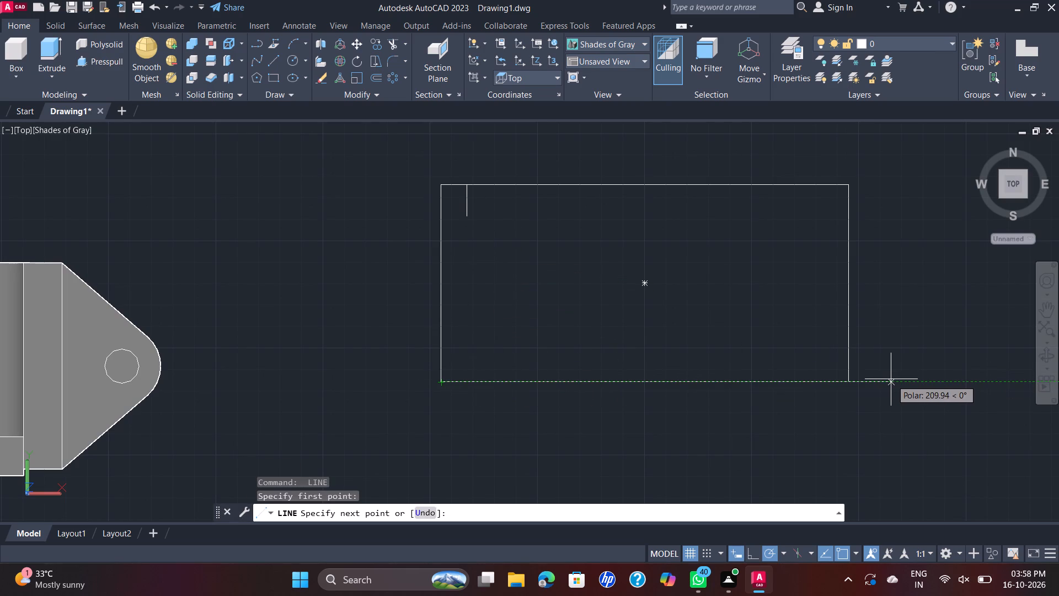
{"action": "key", "text": "1"}
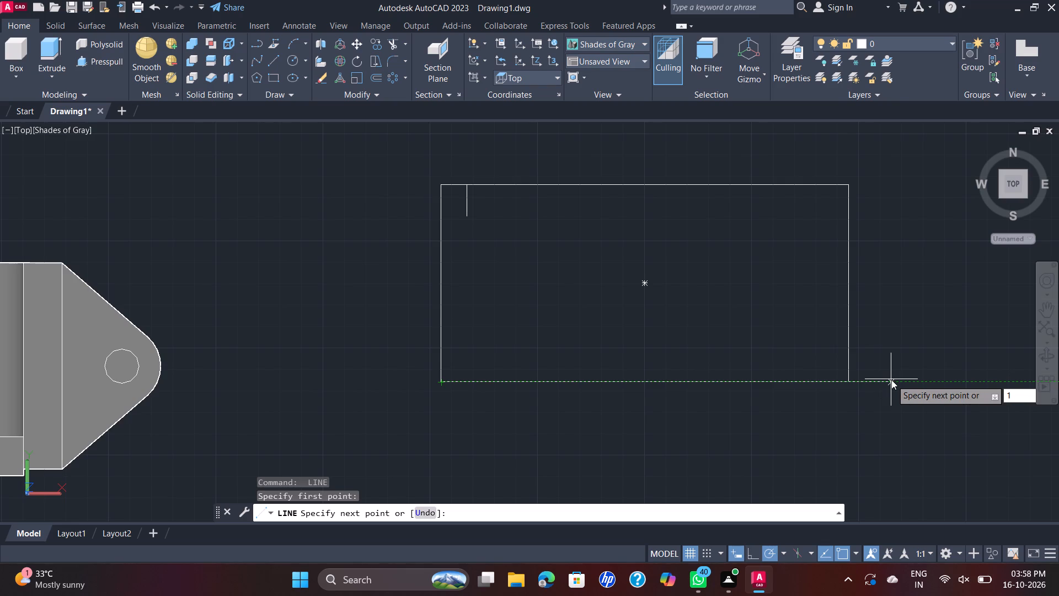
{"action": "key", "text": "2"}
{"action": "key", "text": "Return"}
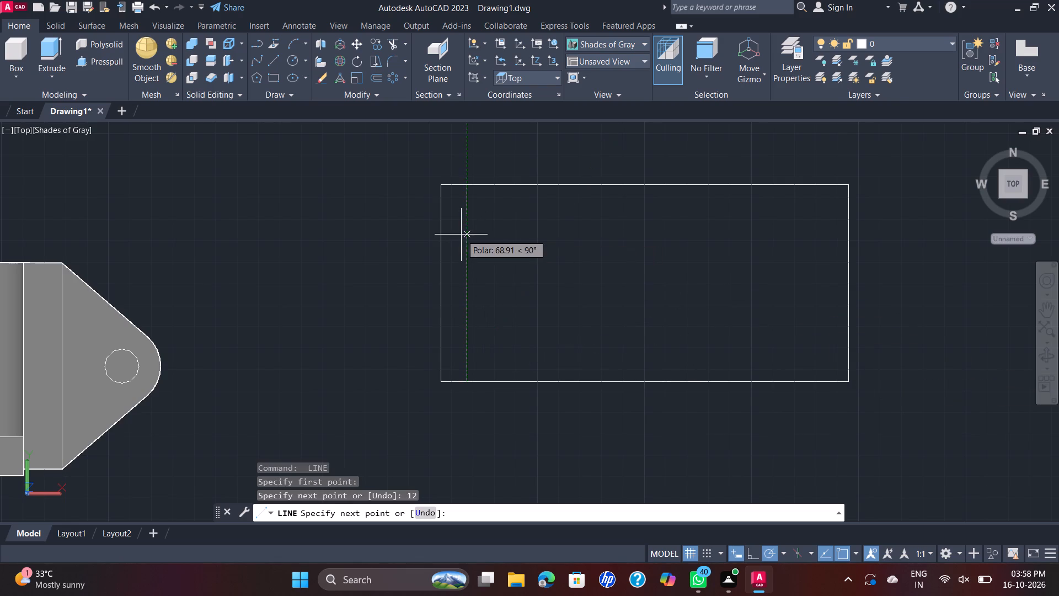
{"action": "type", "text": "15"}
{"action": "key", "text": "Return"}
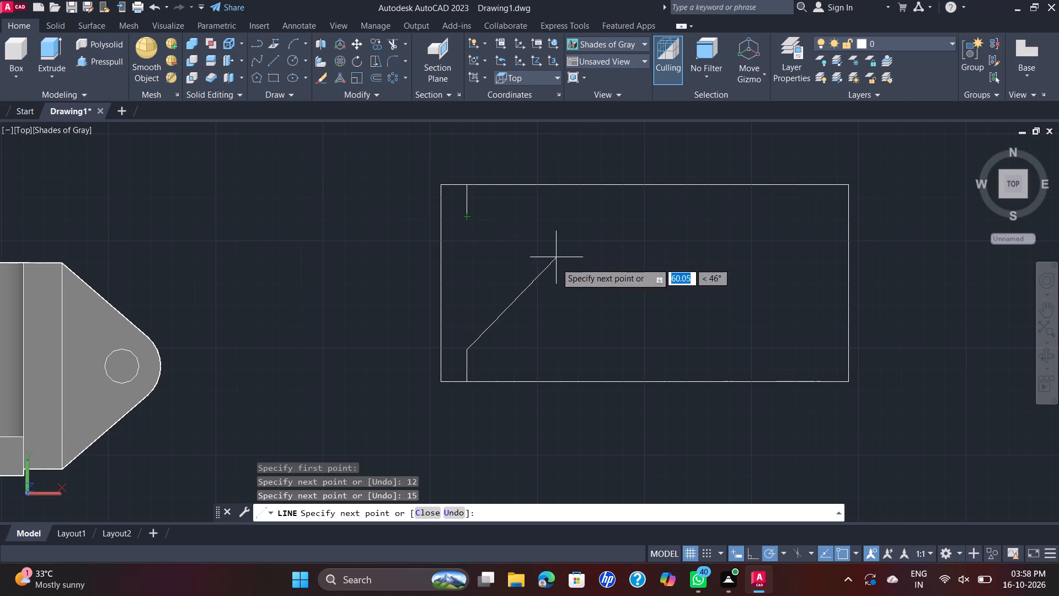
{"action": "key", "text": "Escape"}
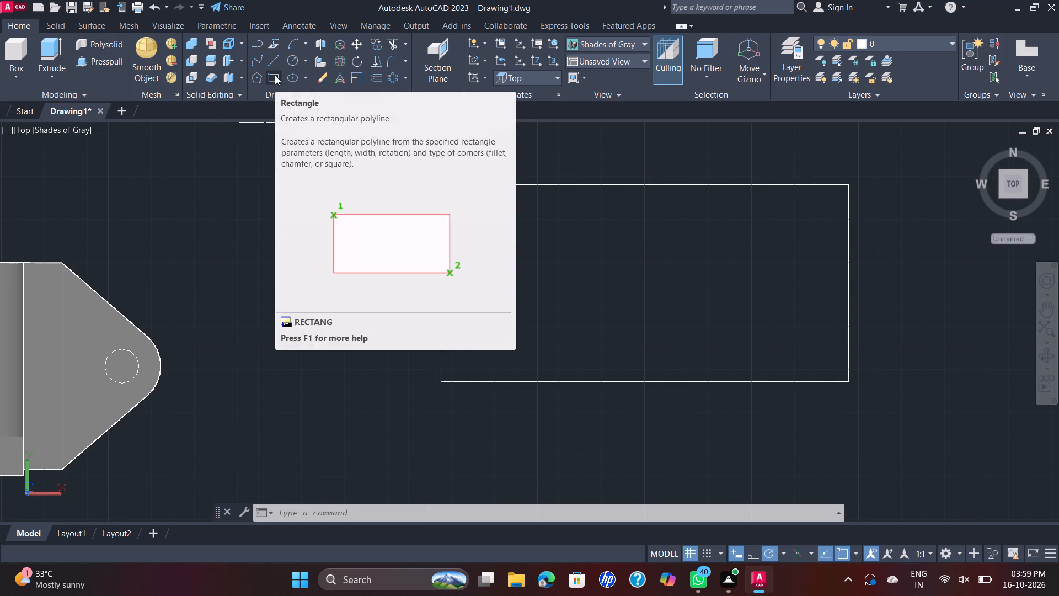
Draw lines from the rectangle's lower-right corner, 12 inward along the bottom edge and 15 straight up.
{"action": "key", "text": "space"}
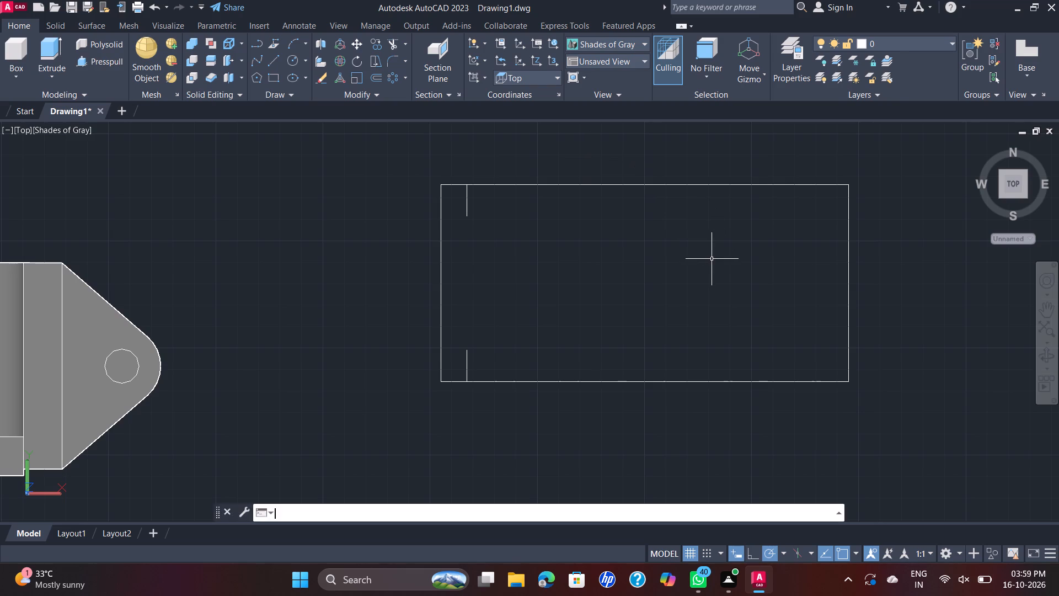
{"action": "left_click", "coordinate": [850, 384]}
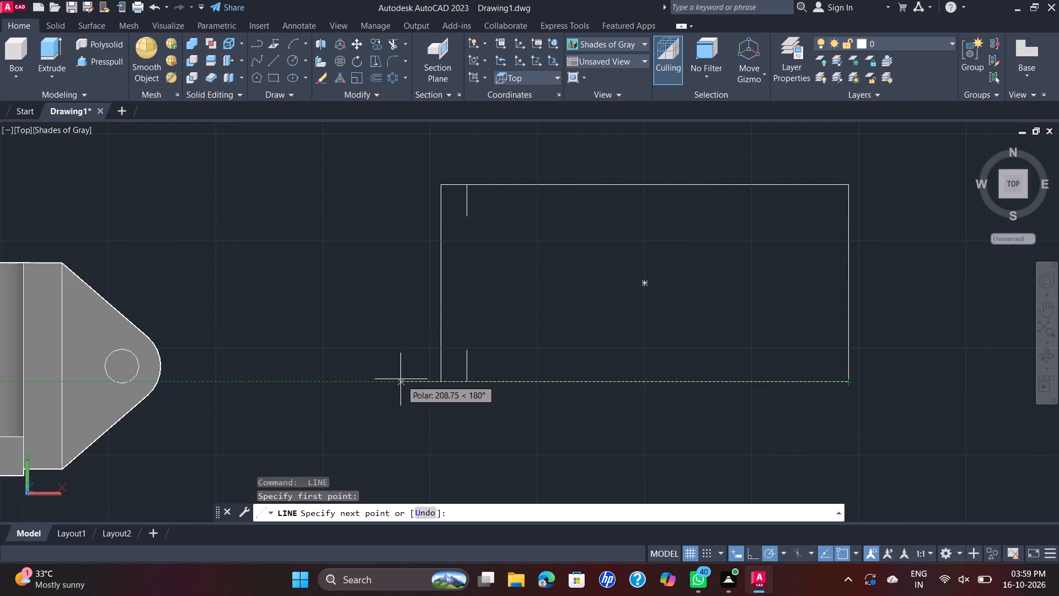
{"action": "key", "text": "1"}
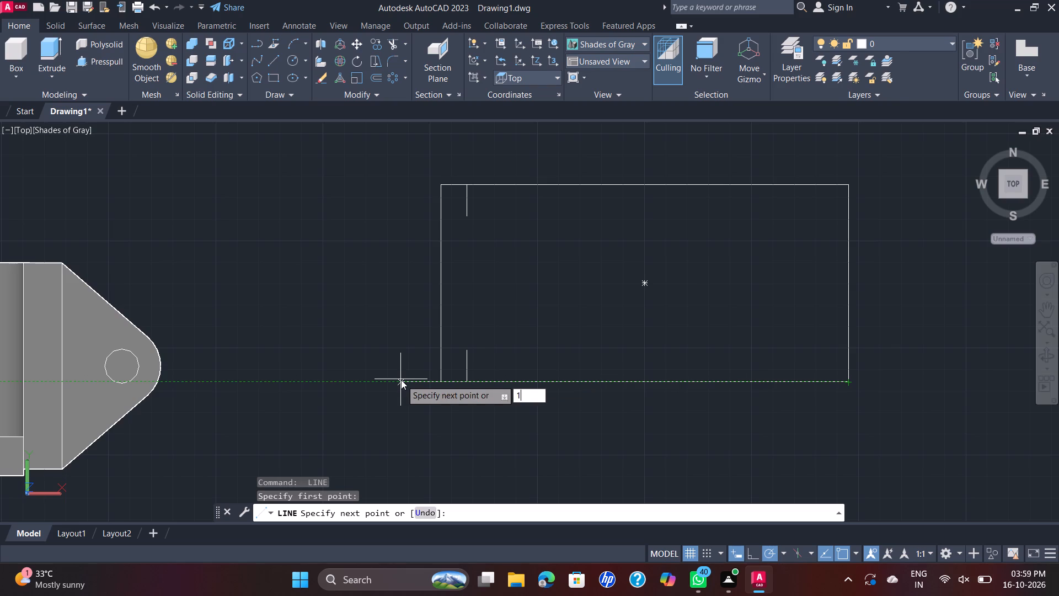
{"action": "key", "text": "2"}
{"action": "key", "text": "Return"}
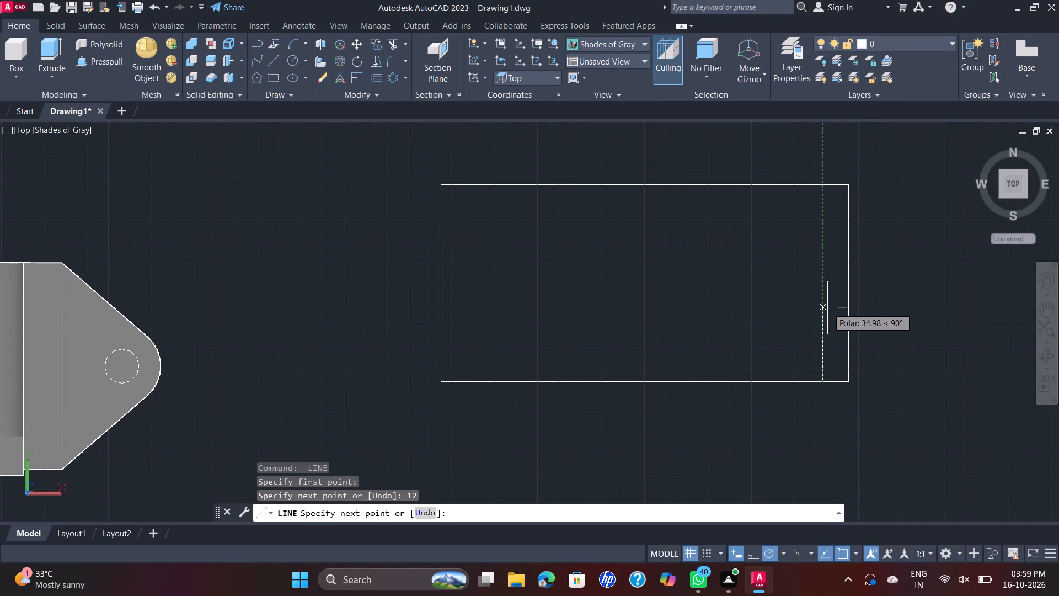
{"action": "key", "text": "1"}
{"action": "key", "text": "5"}
{"action": "key", "text": "Return"}
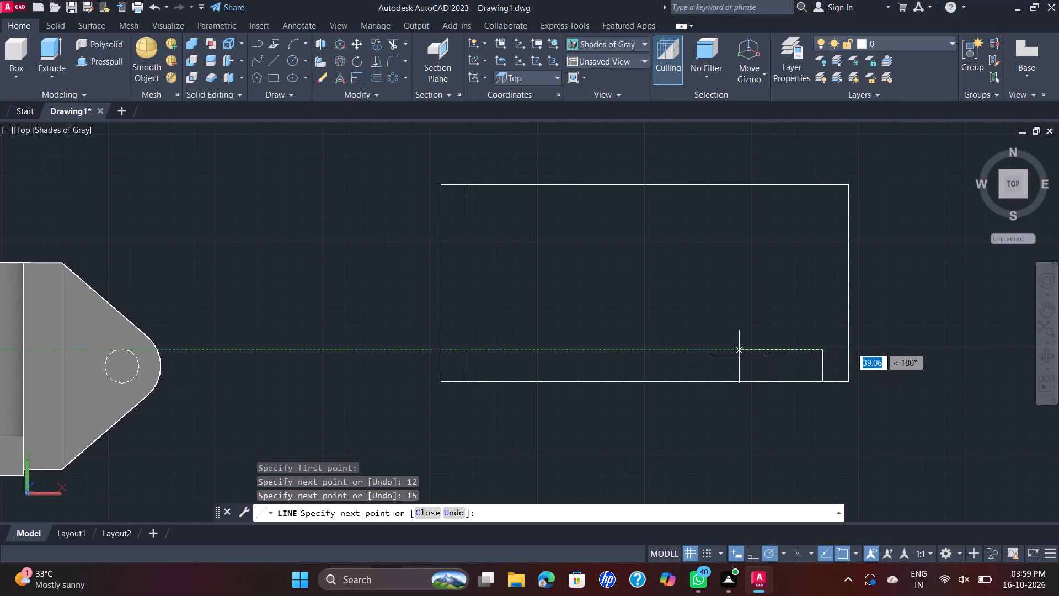
{"action": "key", "text": "Escape"}
Draw lines from the rectangle's upper-right corner, 12 inward along the top edge and 15 straight down.
{"action": "key", "text": "space"}
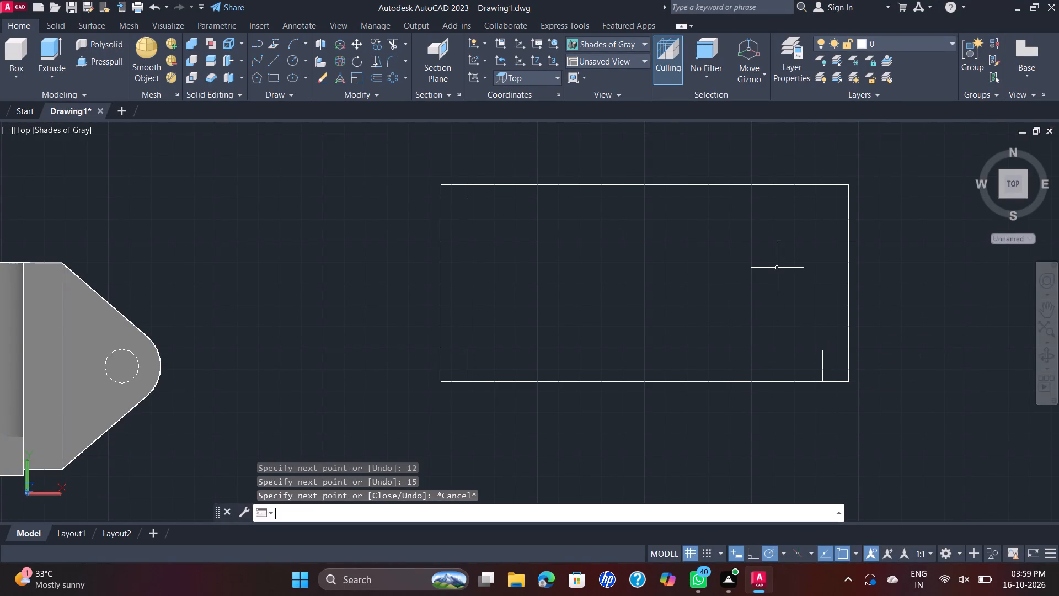
{"action": "left_click", "coordinate": [849, 185]}
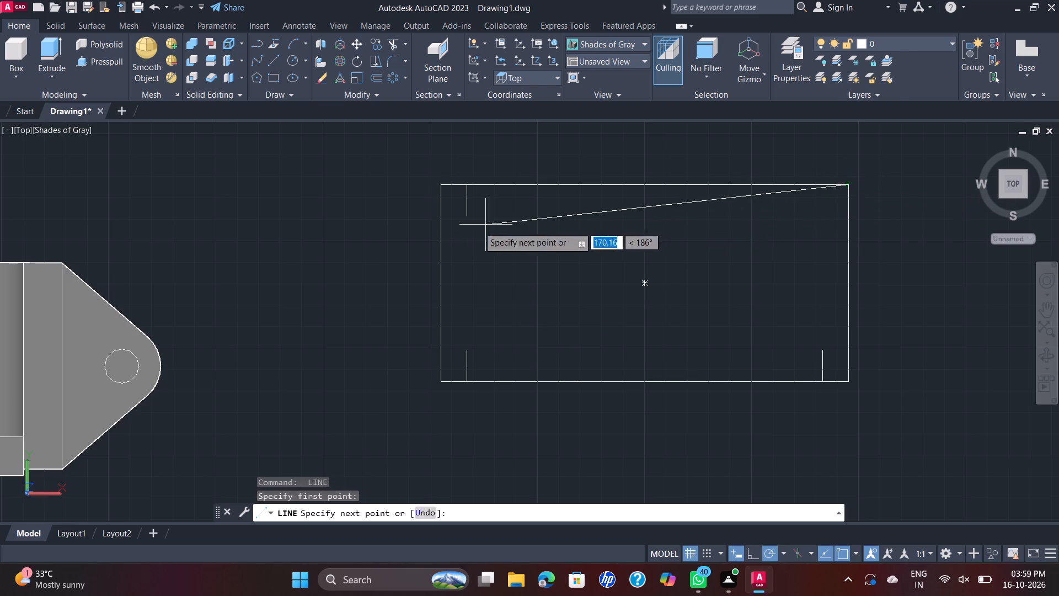
{"action": "type", "text": "12"}
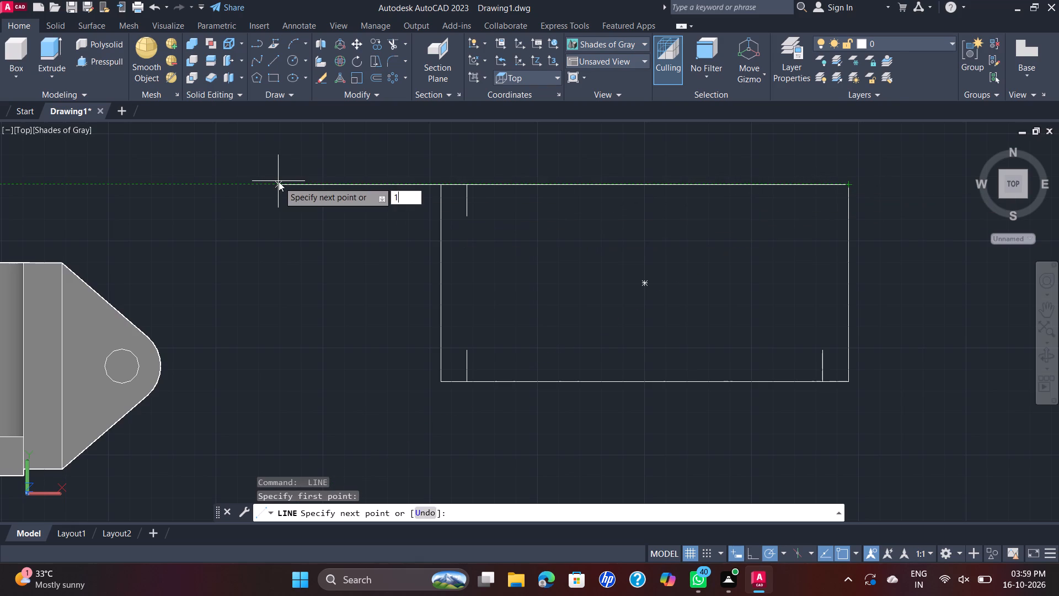
{"action": "key", "text": "Return"}
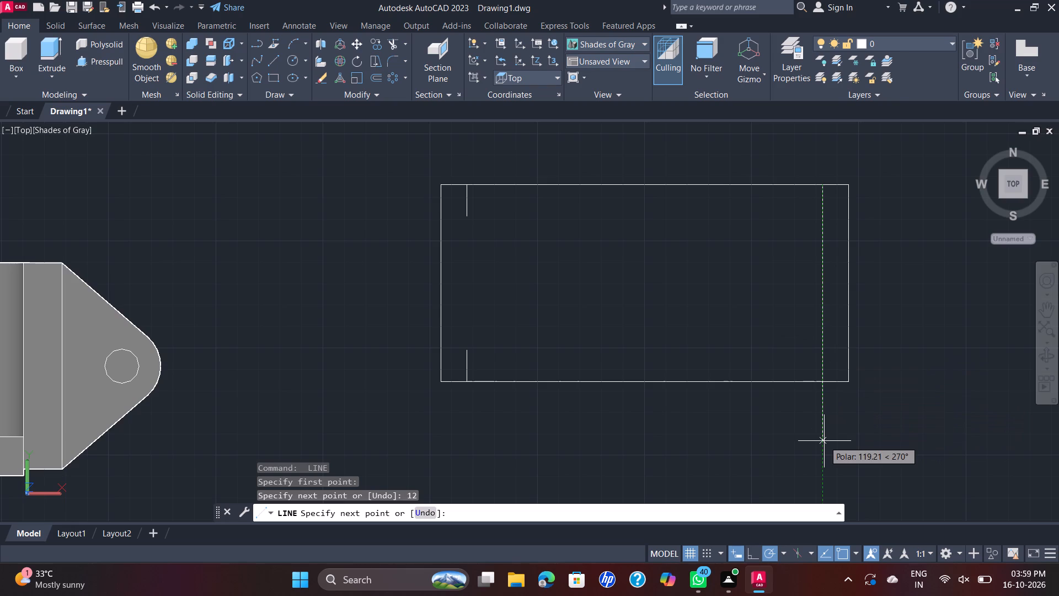
{"action": "type", "text": "15"}
{"action": "key", "text": "Return"}
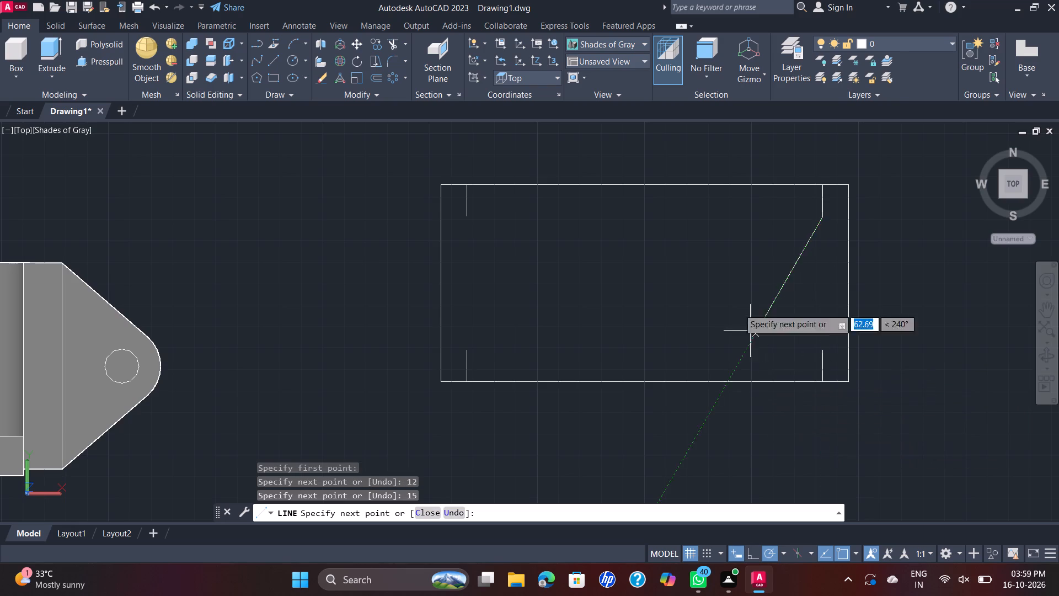
{"action": "key", "text": "Escape"}
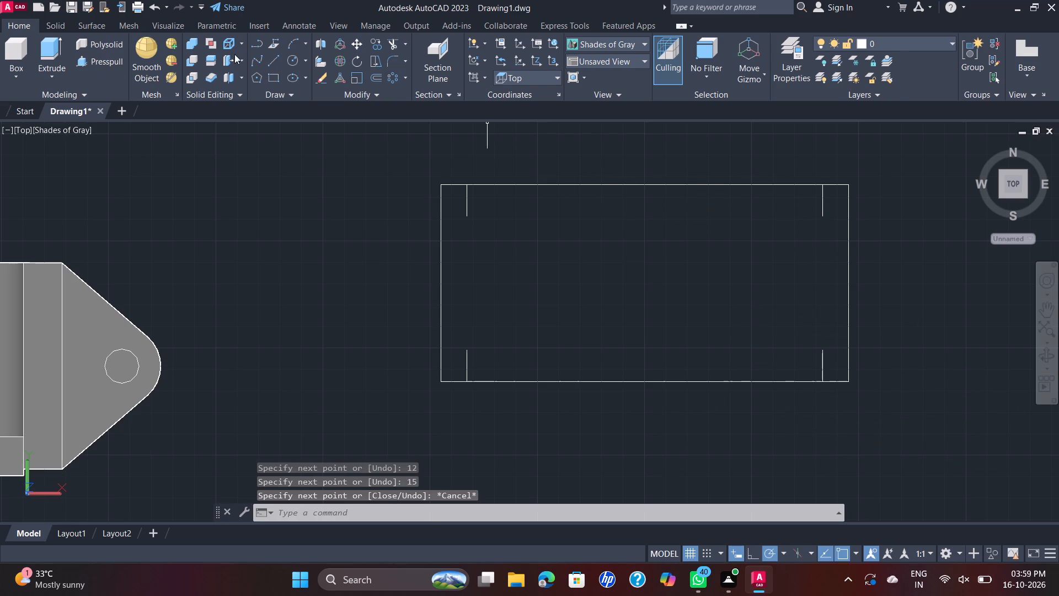
Draw a circle of diameter 10 centred on the inner end of the upper-left 15-long line.
{"action": "left_click", "coordinate": [290, 60]}
{"action": "left_click", "coordinate": [464, 215]}
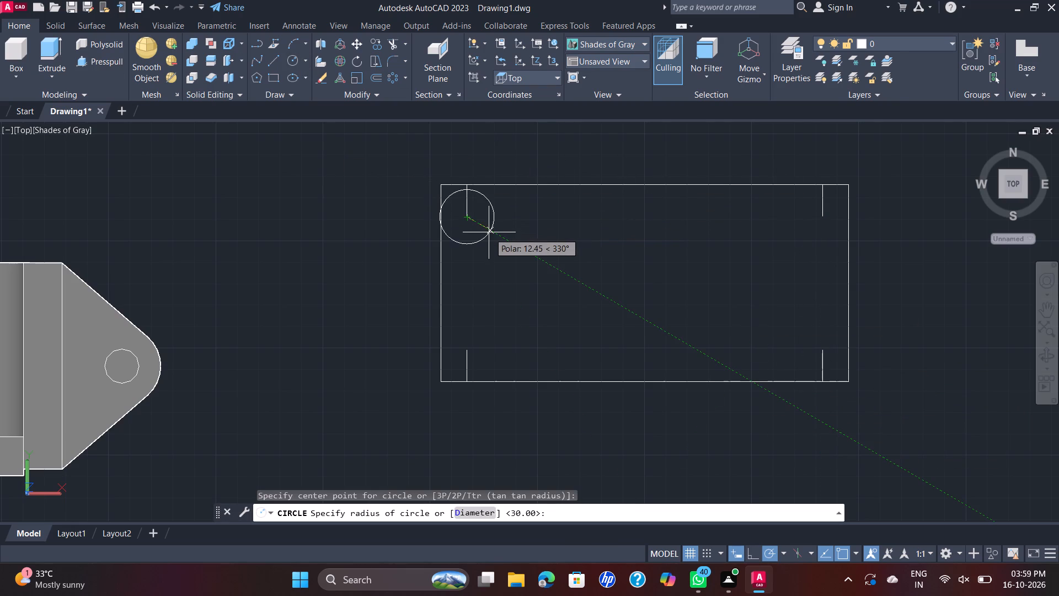
{"action": "key", "text": "d"}
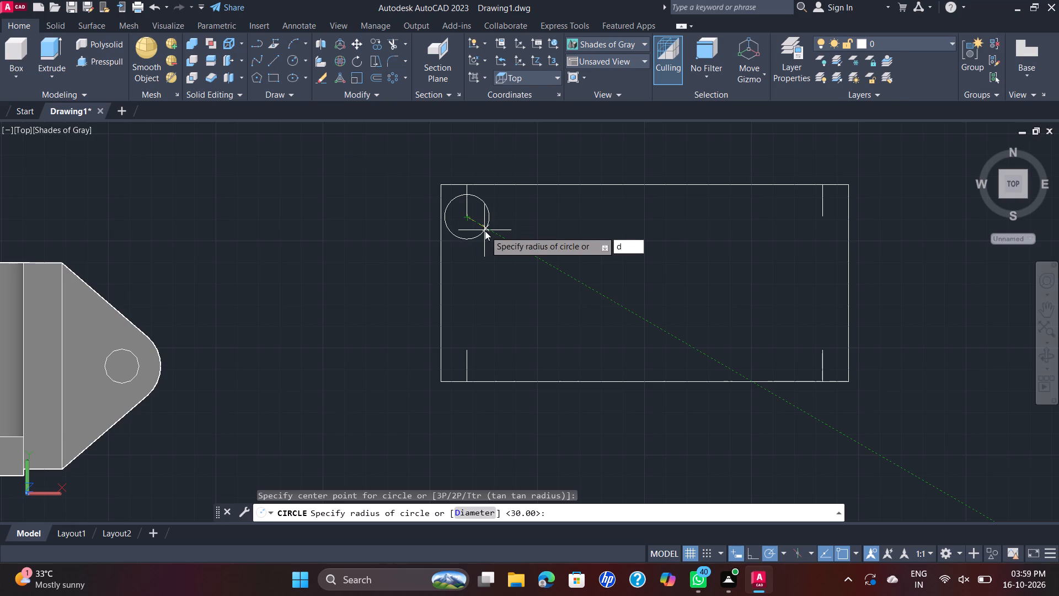
{"action": "key", "text": "Return"}
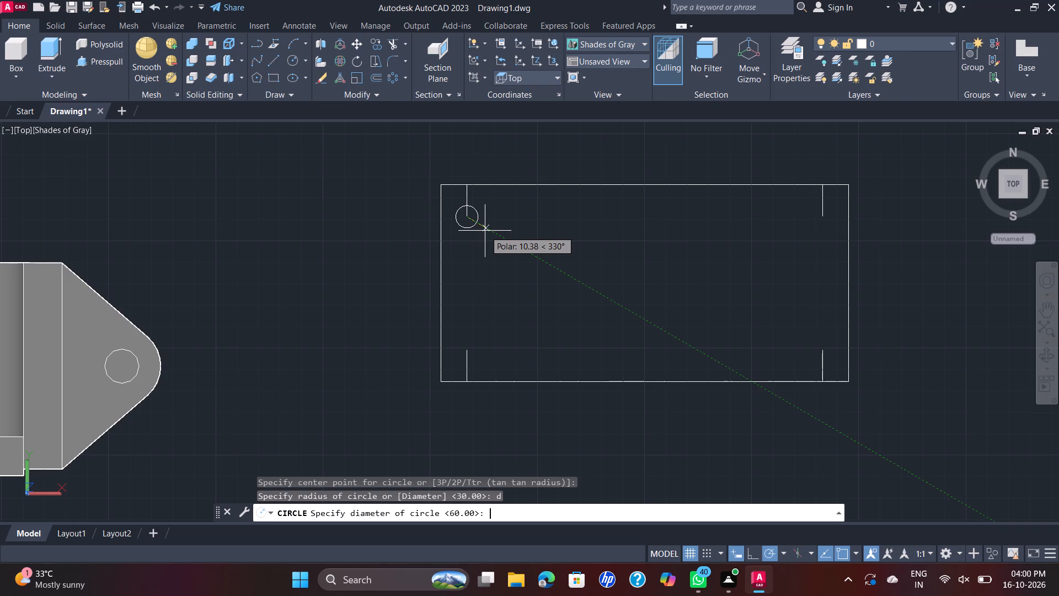
{"action": "type", "text": "10"}
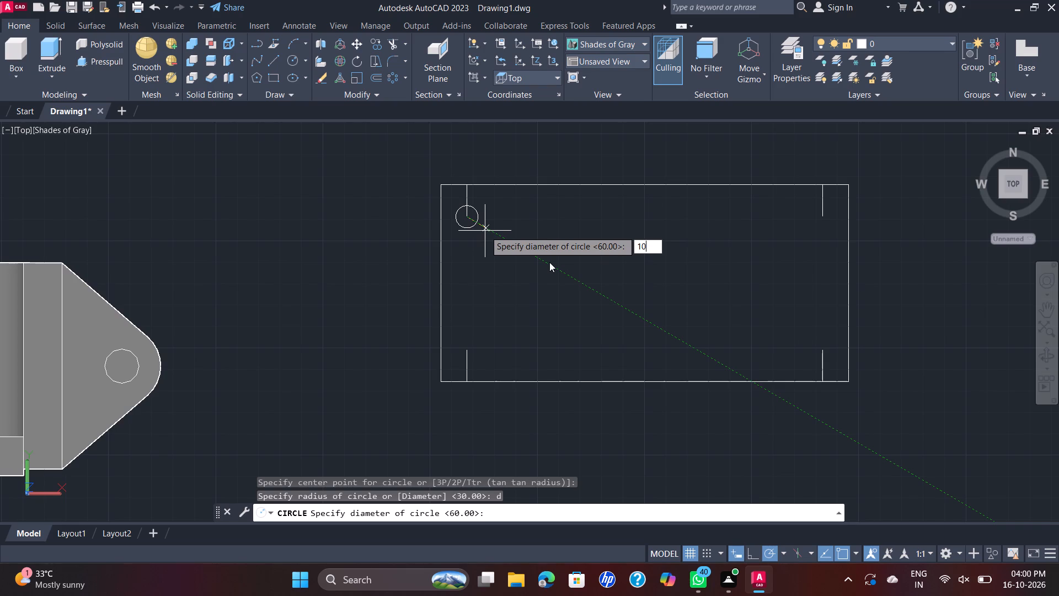
{"action": "key", "text": "Return"}
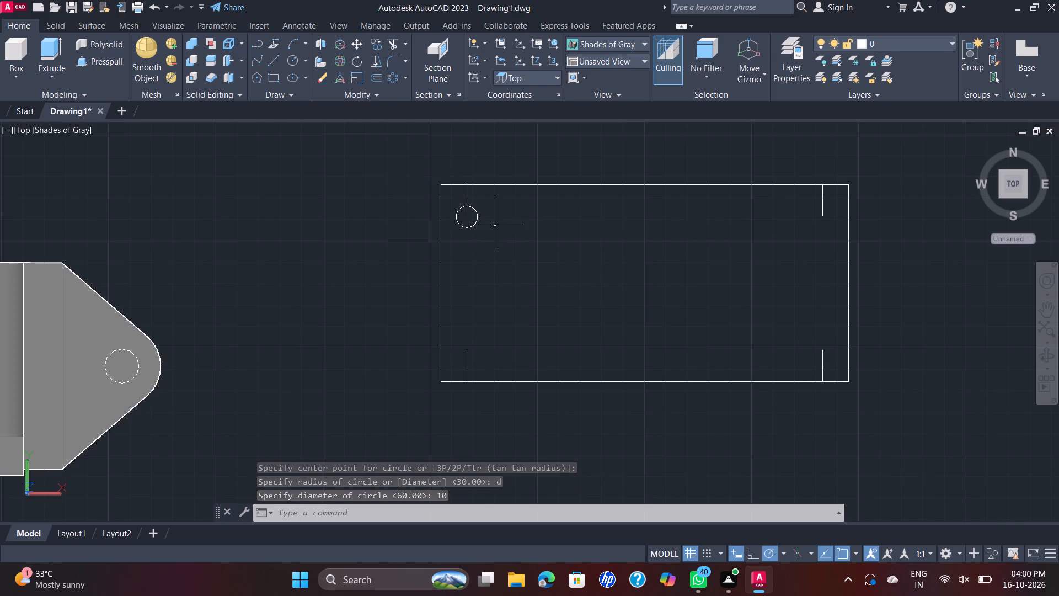
Draw a concentric circle of radius 10 around the small circle near the rectangle's upper-left corner.
{"action": "key", "text": "space"}
{"action": "left_click", "coordinate": [465, 220]}
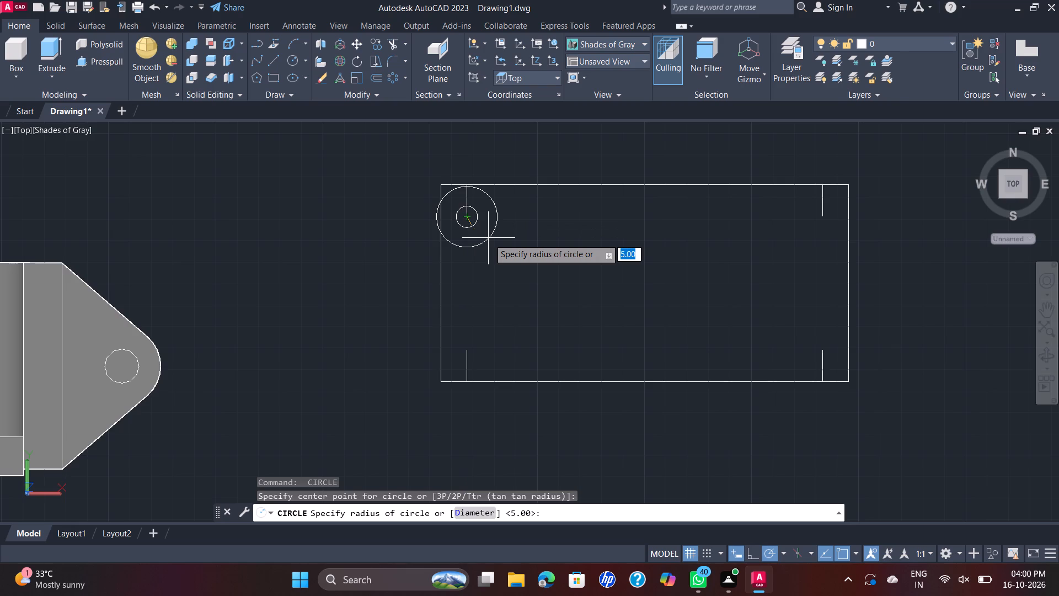
{"action": "type", "text": "10"}
{"action": "key", "text": "Return"}
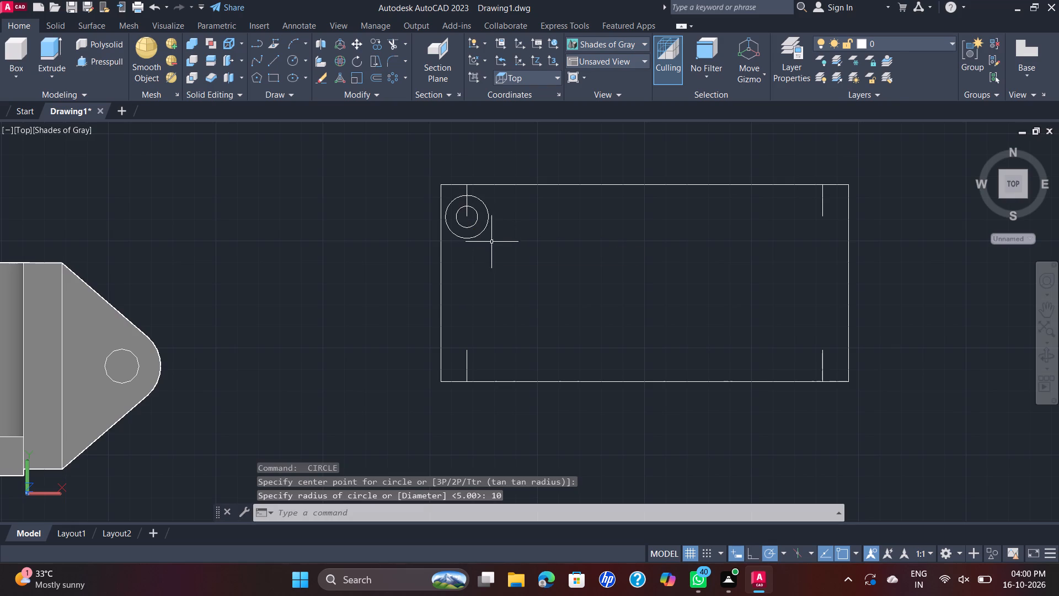
{"action": "key", "text": "Escape"}
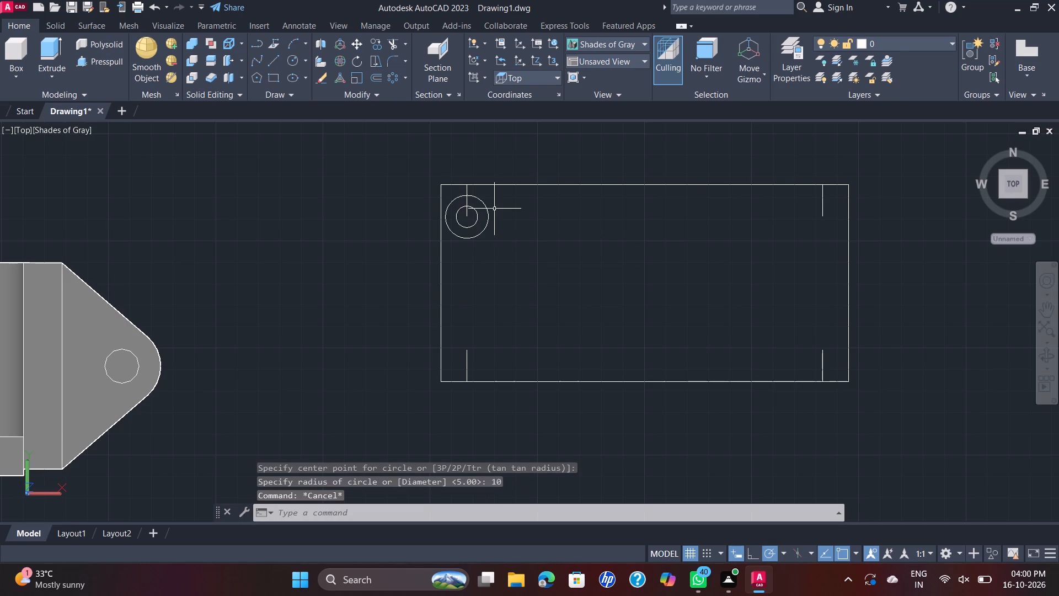
Copy the two concentric circles from the upper-left corner to the inner ends of the 15-long lines at the other three corners.
{"action": "left_click", "coordinate": [489, 214]}
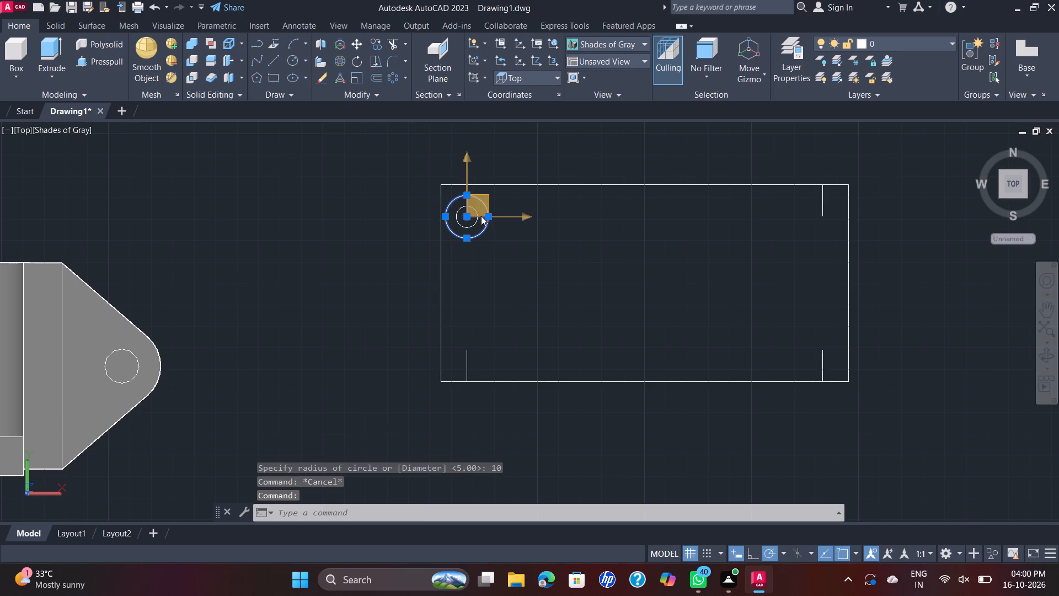
{"action": "left_click", "coordinate": [474, 223]}
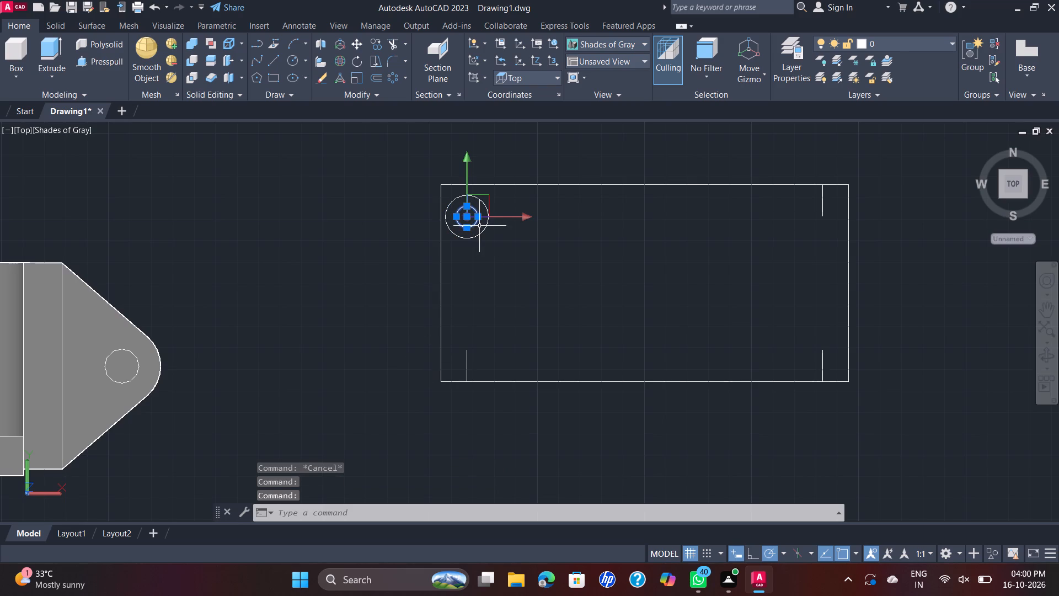
{"action": "left_click", "coordinate": [510, 225]}
{"action": "left_click", "coordinate": [478, 225]}
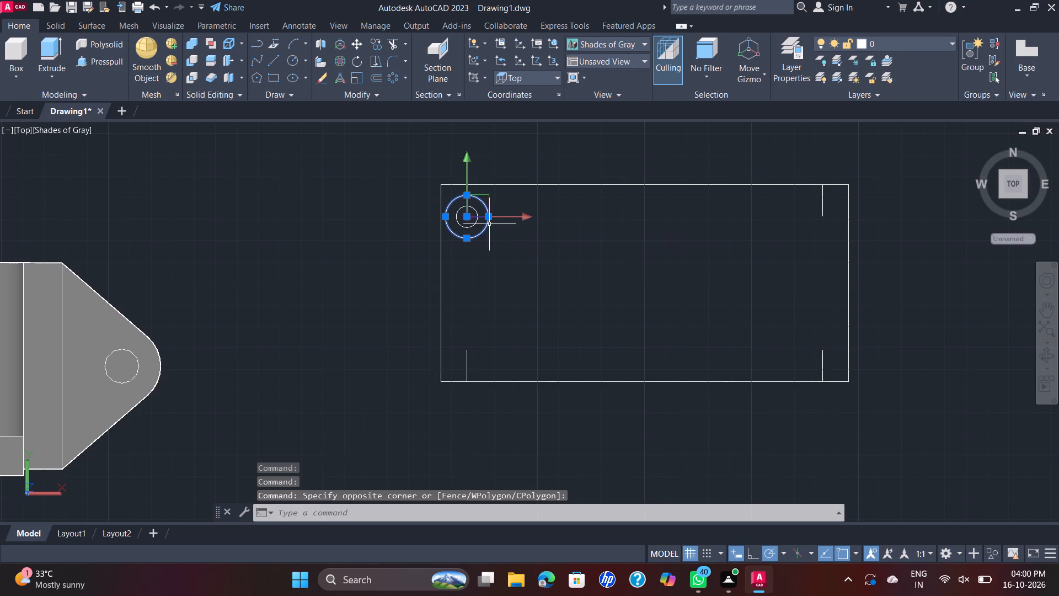
{"action": "left_click", "coordinate": [525, 226]}
{"action": "left_click", "coordinate": [473, 220]}
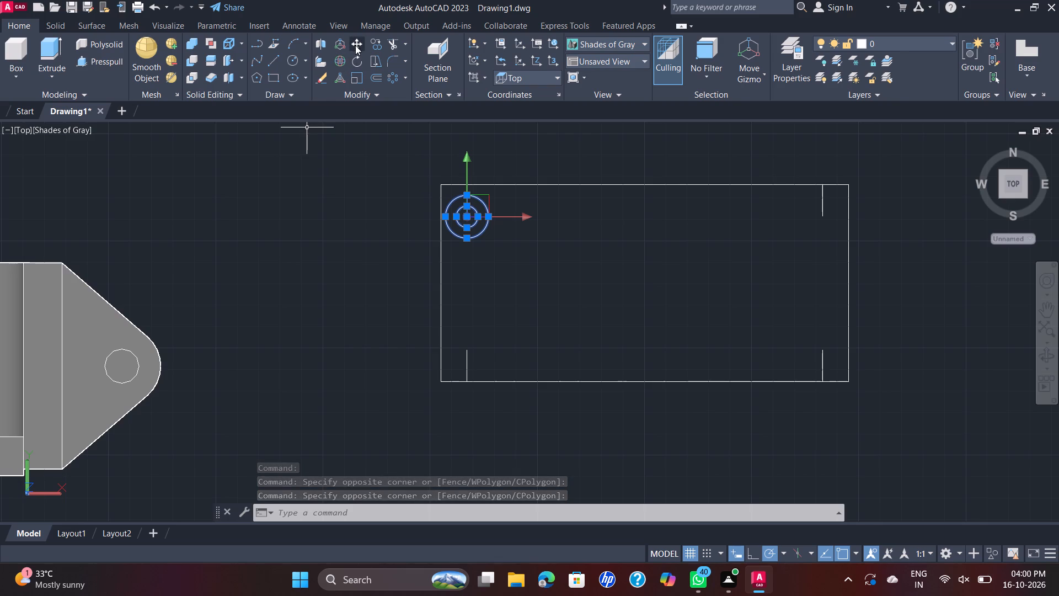
{"action": "left_click", "coordinate": [373, 41]}
{"action": "scroll", "coordinate": [474, 219], "scroll_direction": "up", "scroll_amount": 2}
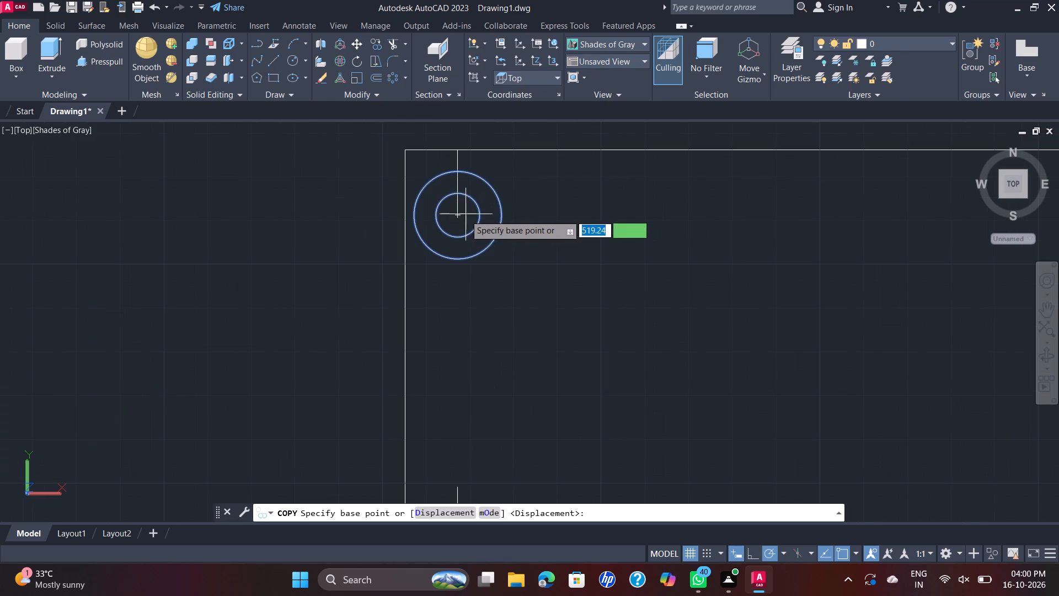
{"action": "left_click", "coordinate": [459, 215]}
{"action": "scroll", "coordinate": [639, 198], "scroll_direction": "down", "scroll_amount": 2}
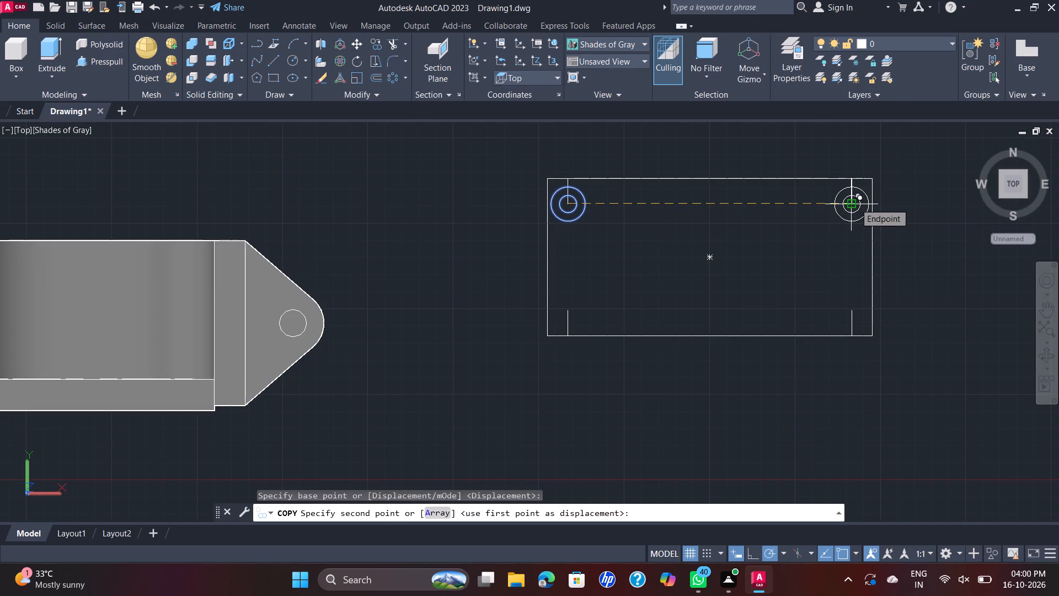
{"action": "left_click", "coordinate": [855, 203]}
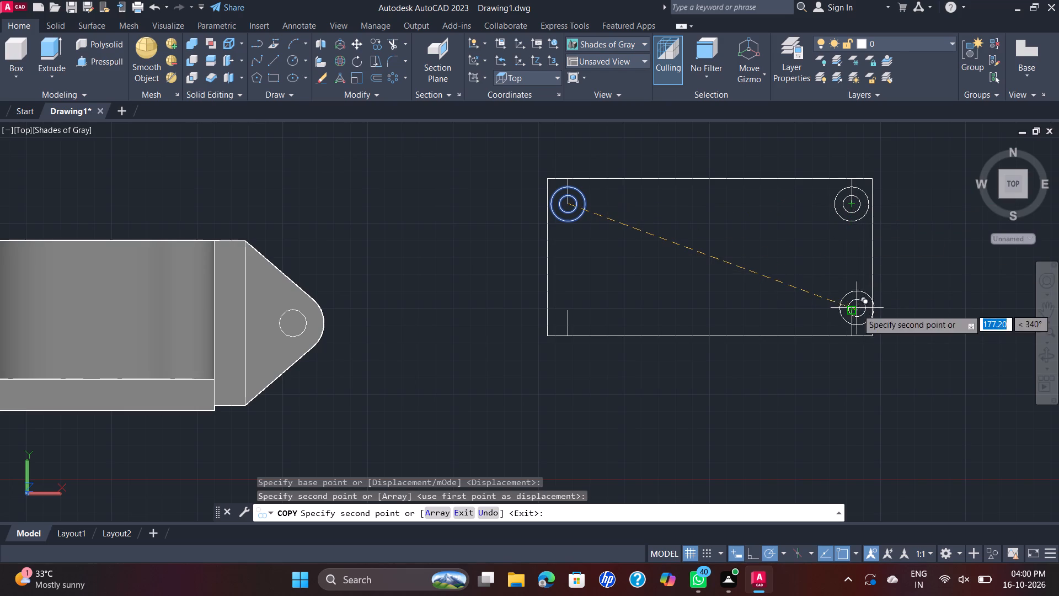
{"action": "left_click", "coordinate": [854, 315]}
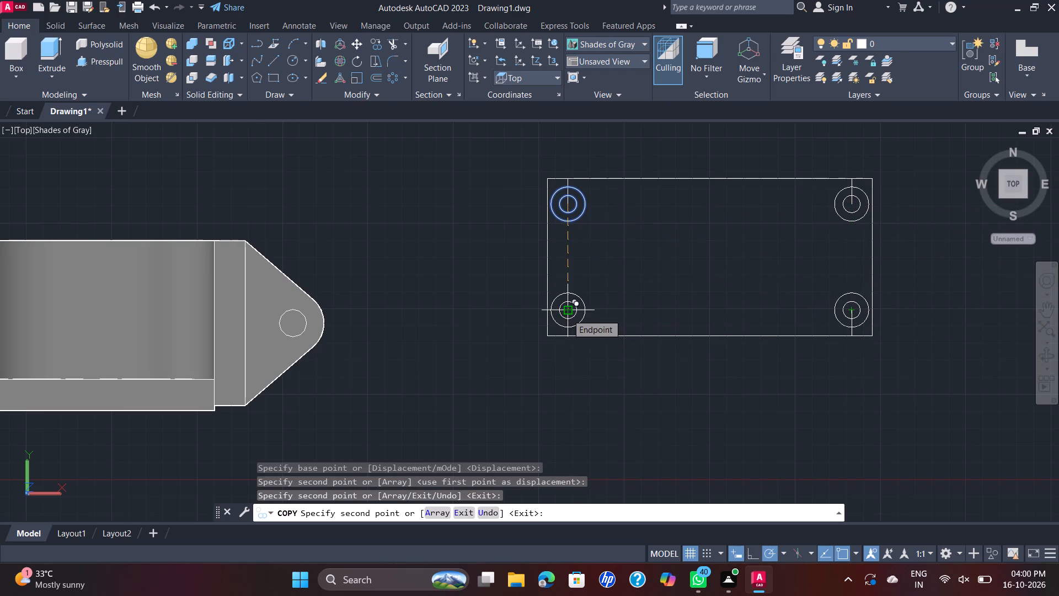
{"action": "left_click", "coordinate": [567, 314]}
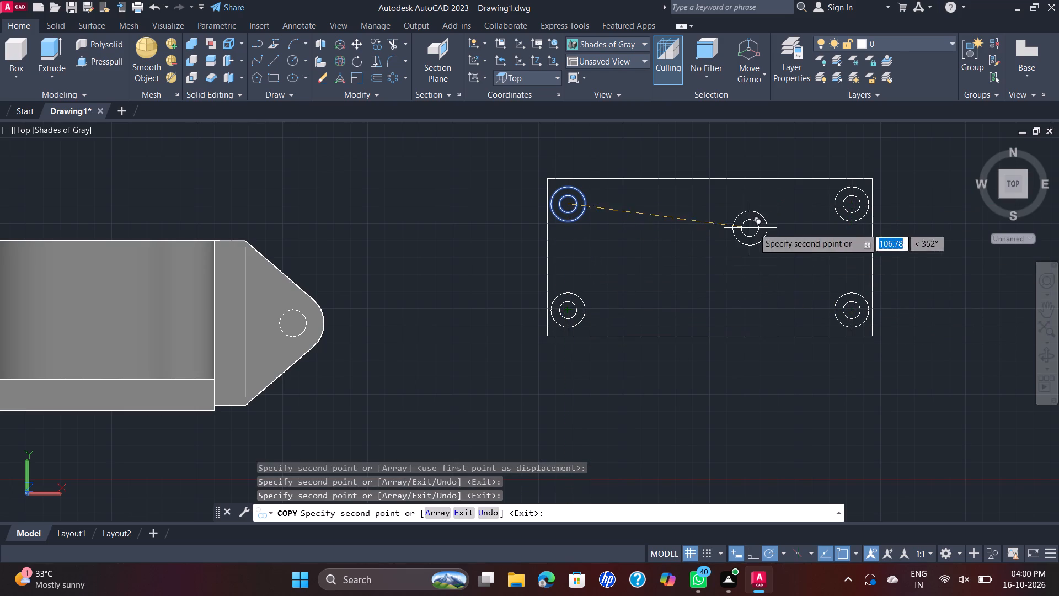
{"action": "key", "text": "Escape"}
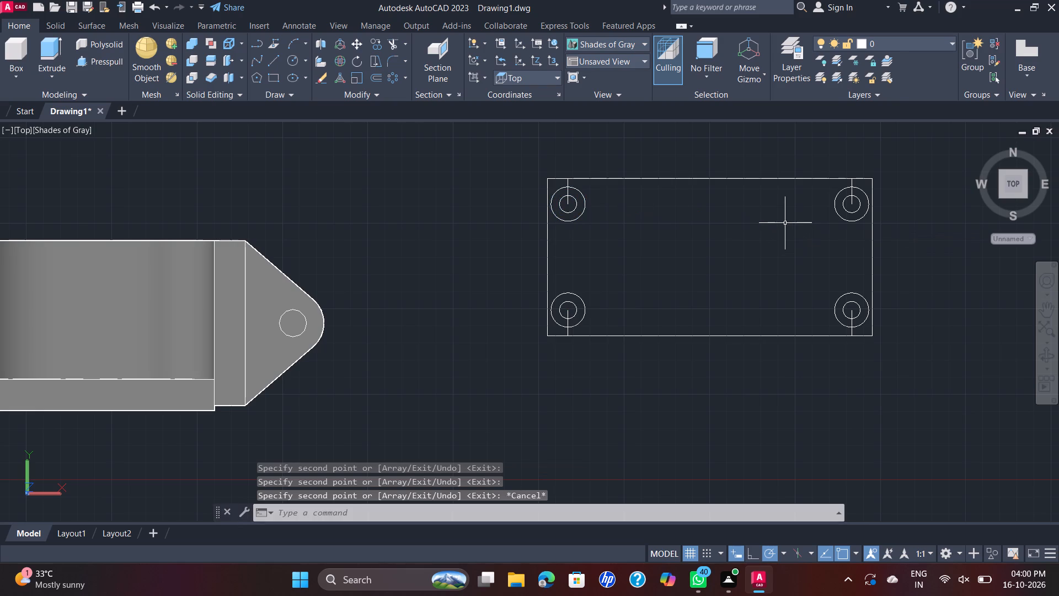
Delete the four short vertical construction lines that run from the rectangle's edges to the circle centres.
{"action": "scroll", "coordinate": [783, 221], "scroll_direction": "down", "scroll_amount": 1}
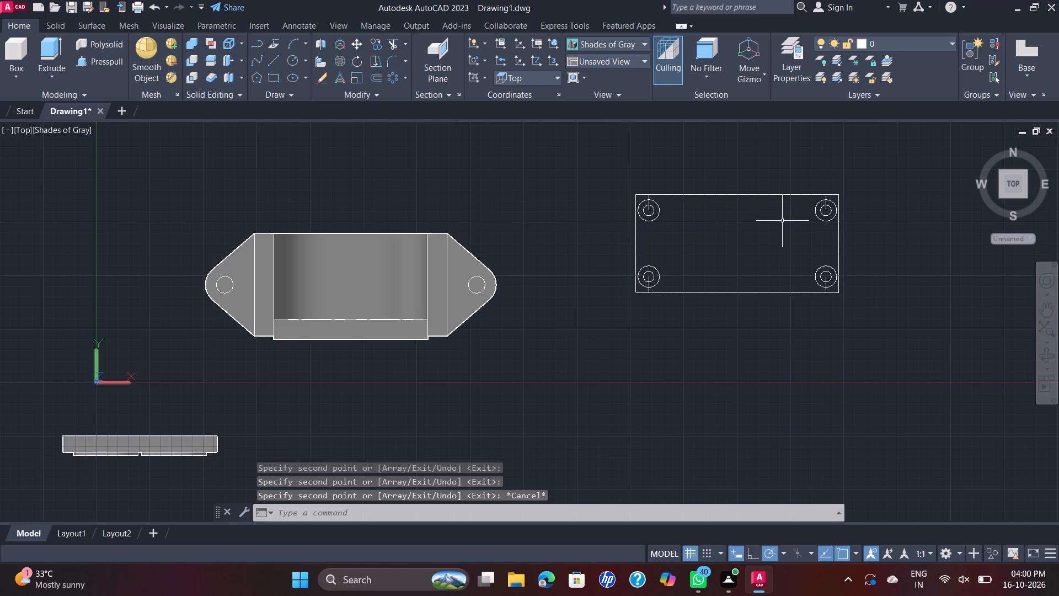
{"action": "scroll", "coordinate": [778, 221], "scroll_direction": "up", "scroll_amount": 2}
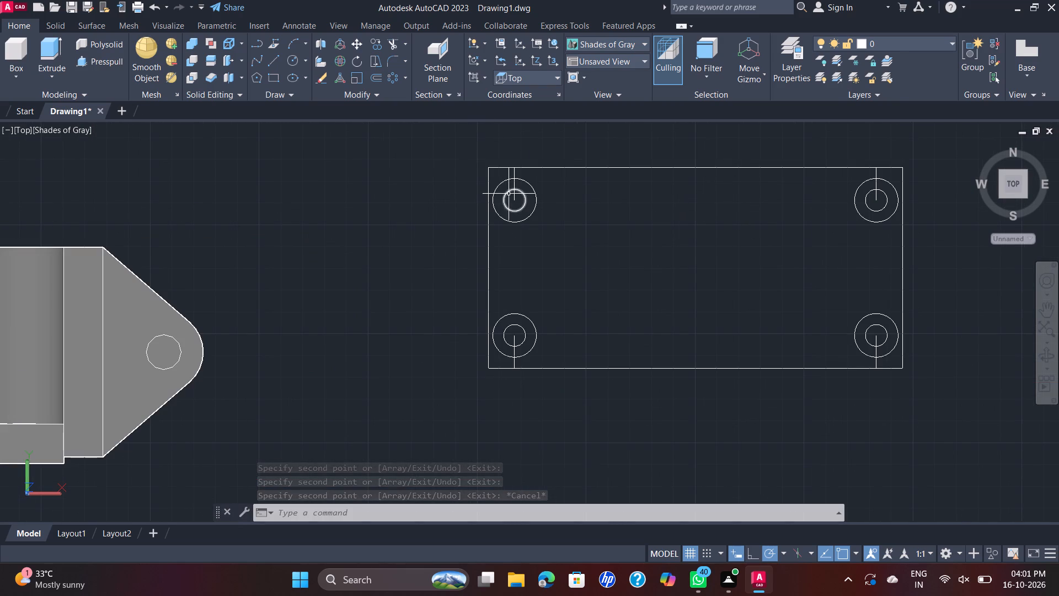
{"action": "left_click", "coordinate": [515, 175]}
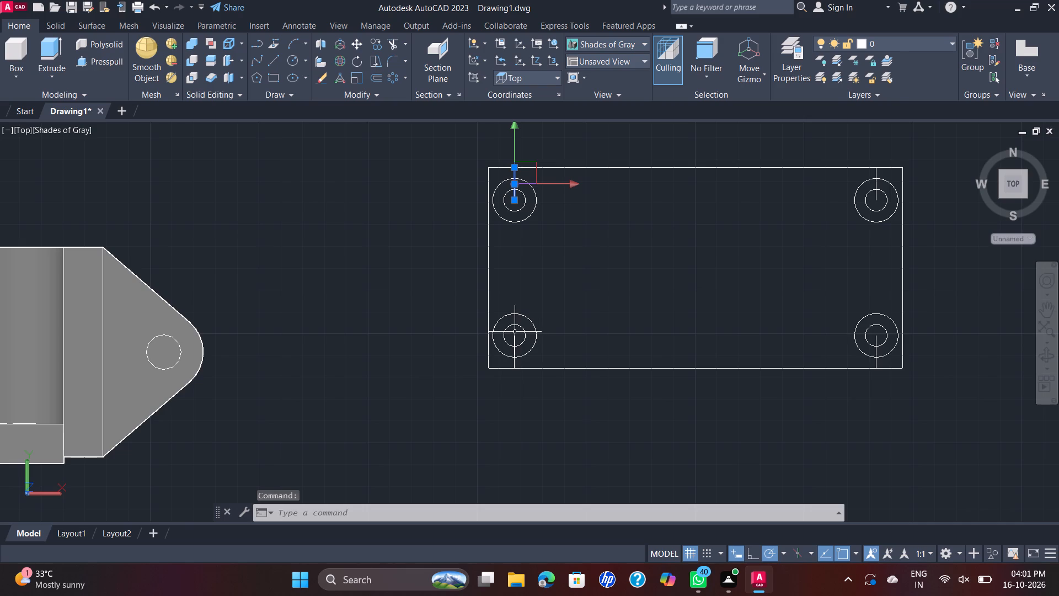
{"action": "key", "text": "Delete"}
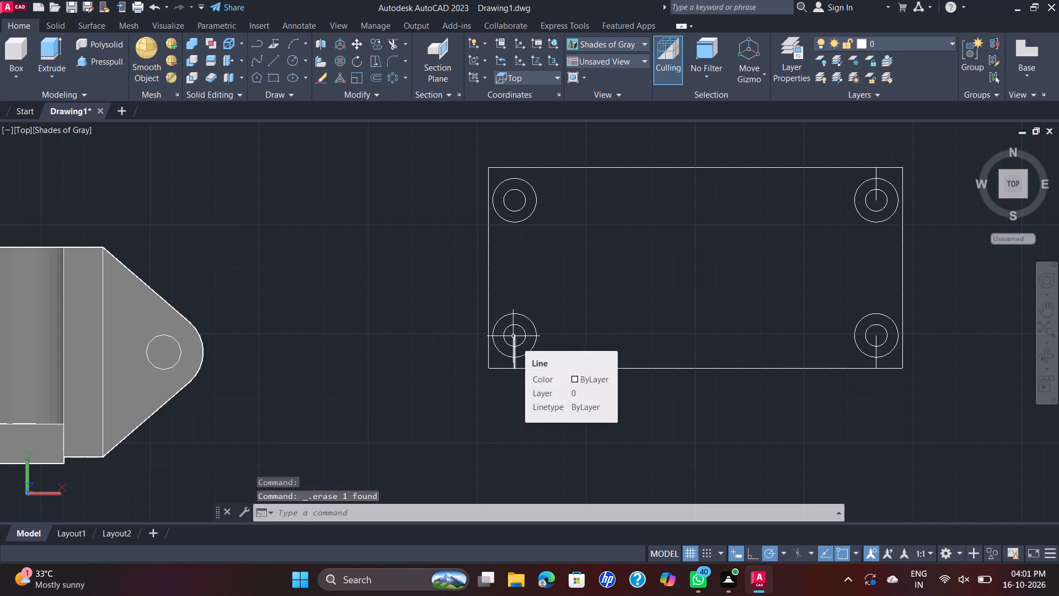
{"action": "left_click", "coordinate": [514, 337]}
{"action": "key", "text": "Delete"}
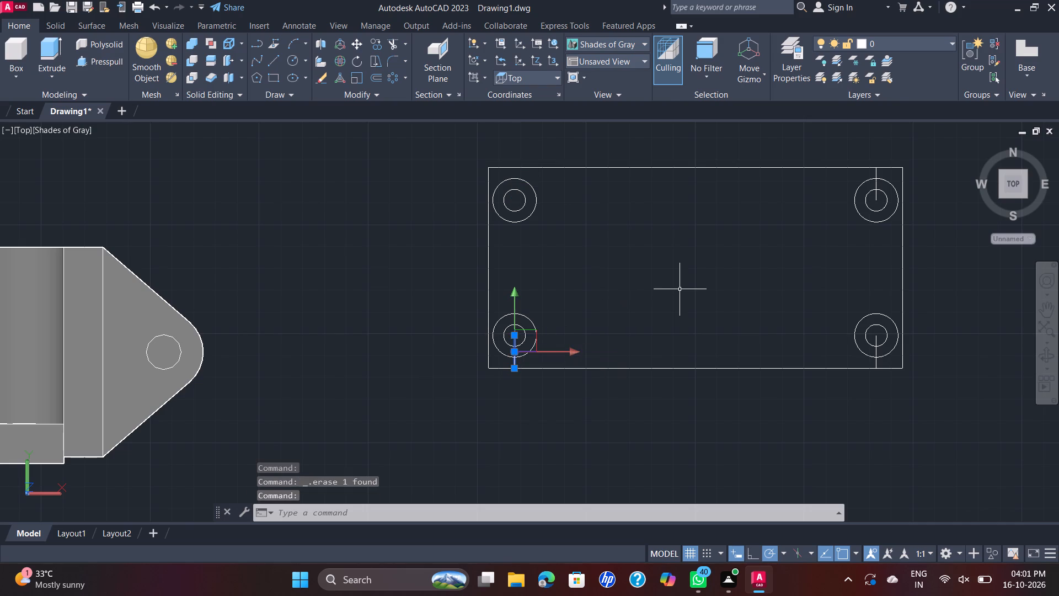
{"action": "key", "text": "Delete"}
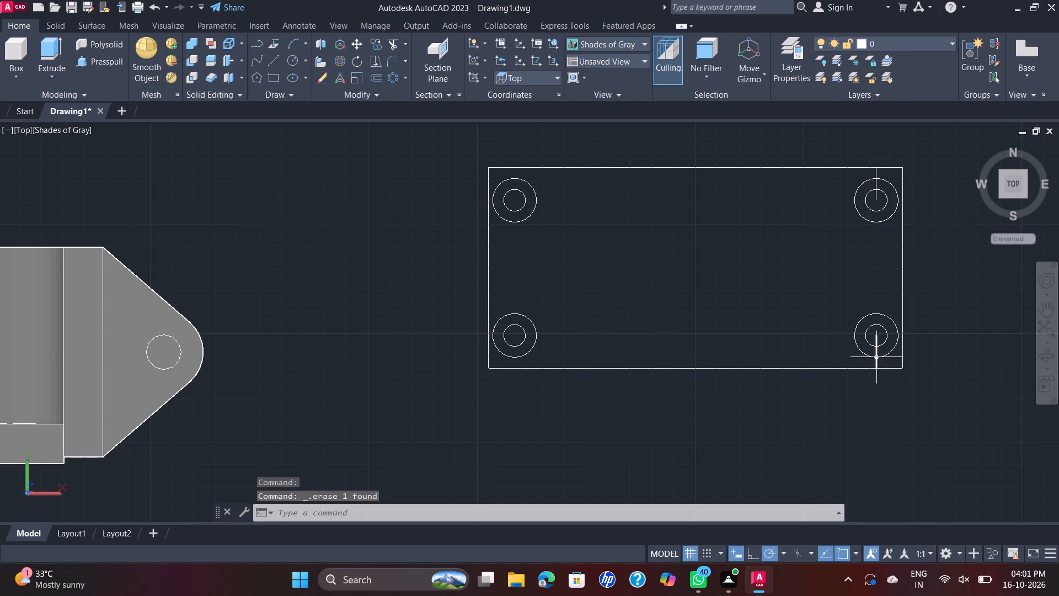
{"action": "left_click", "coordinate": [878, 360]}
{"action": "key", "text": "Delete"}
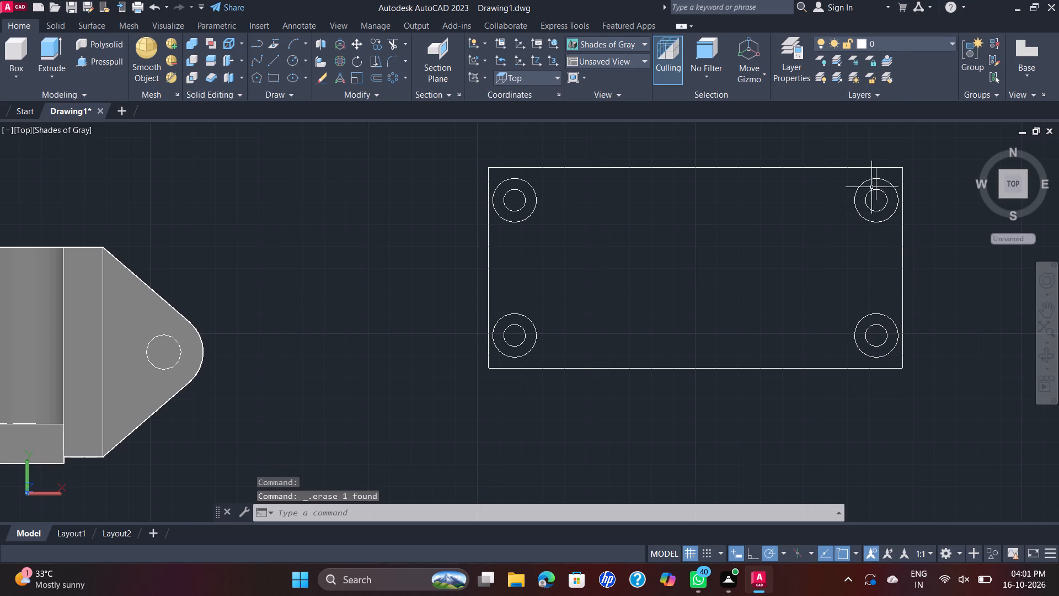
{"action": "left_click", "coordinate": [876, 201]}
{"action": "key", "text": "Delete"}
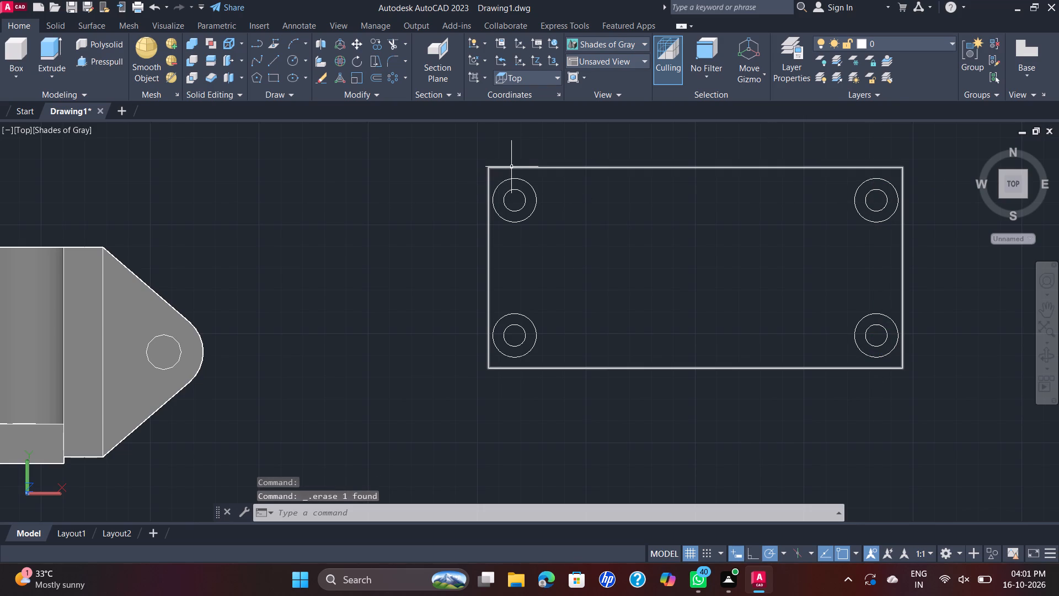
Draw two horizontal lines, each 146 long, joining the facing quadrants of the upper and the lower pairs of outer circles.
{"action": "scroll", "coordinate": [512, 172], "scroll_direction": "up", "scroll_amount": 2}
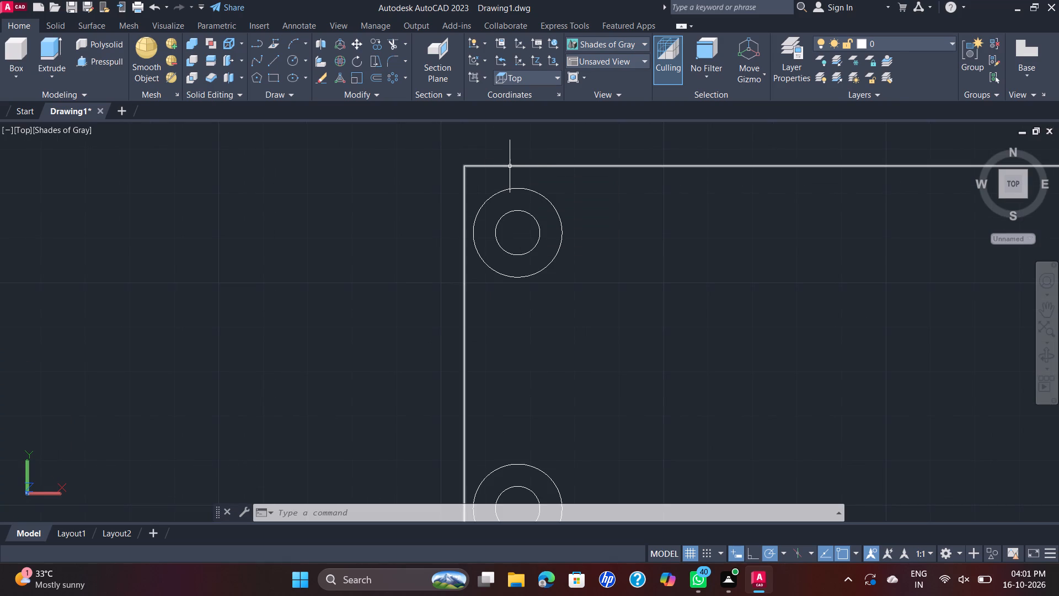
{"action": "scroll", "coordinate": [510, 167], "scroll_direction": "down", "scroll_amount": 2}
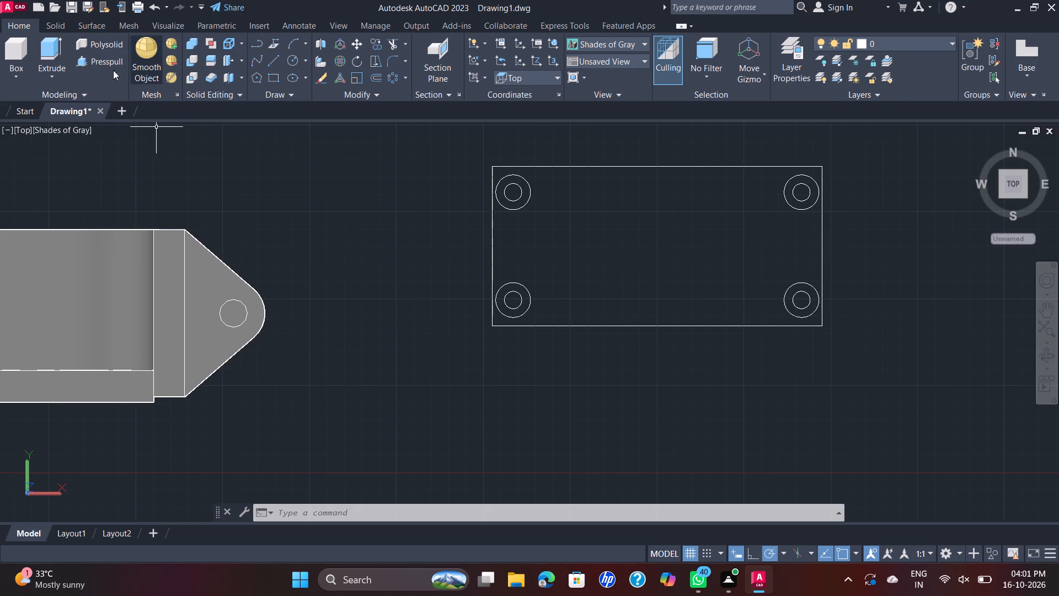
{"action": "left_click", "coordinate": [275, 60]}
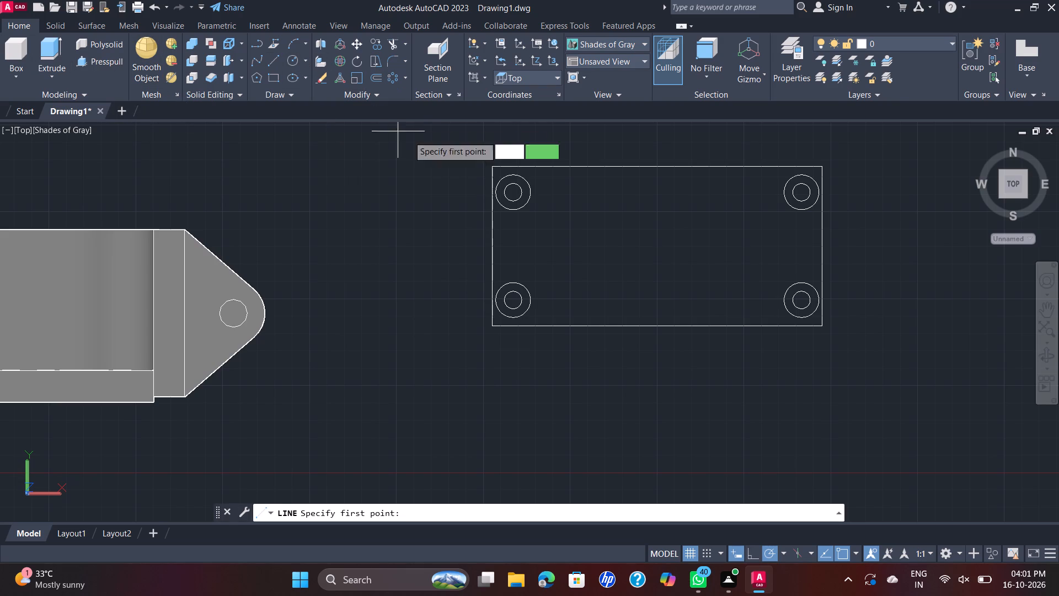
{"action": "left_click", "coordinate": [532, 195]}
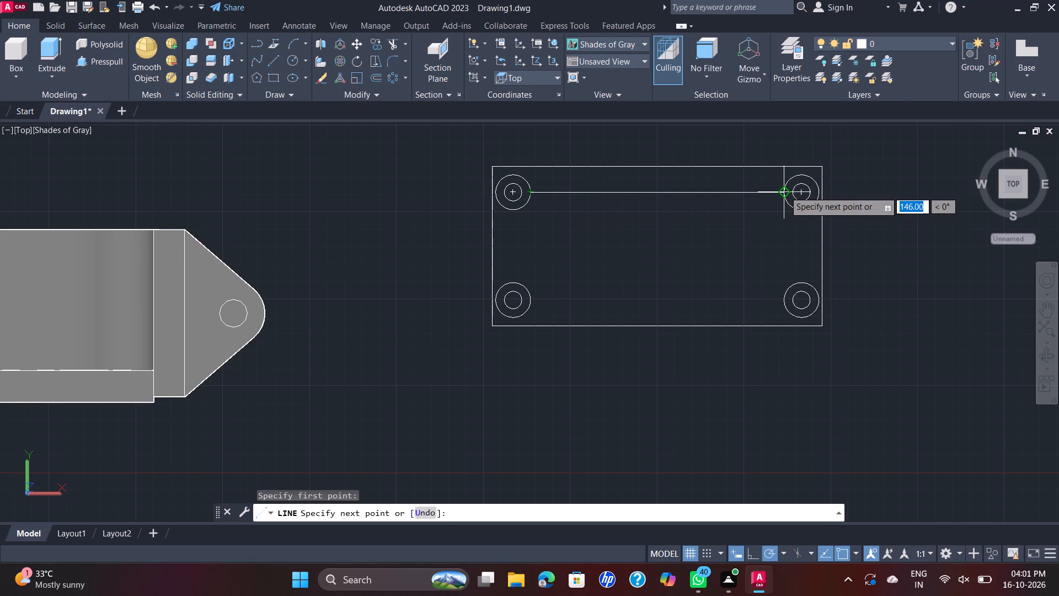
{"action": "left_click", "coordinate": [784, 191]}
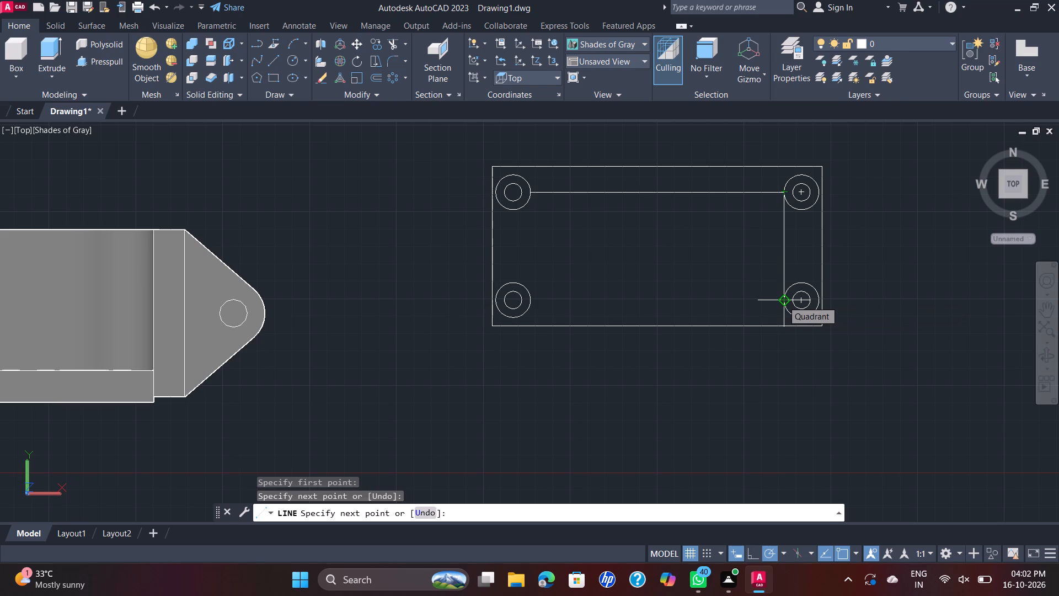
{"action": "key", "text": "Escape"}
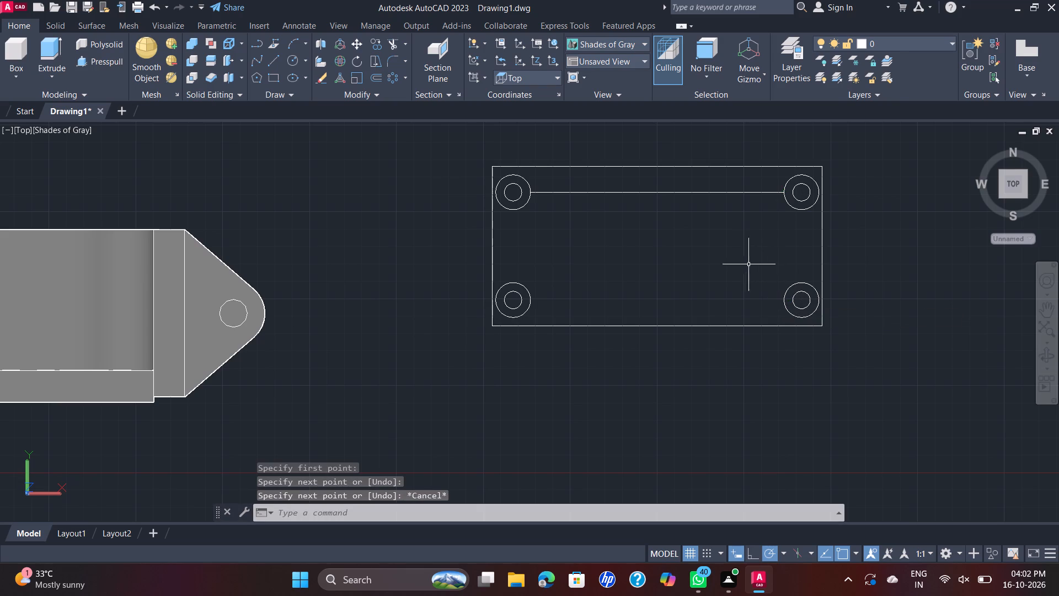
{"action": "key", "text": "space"}
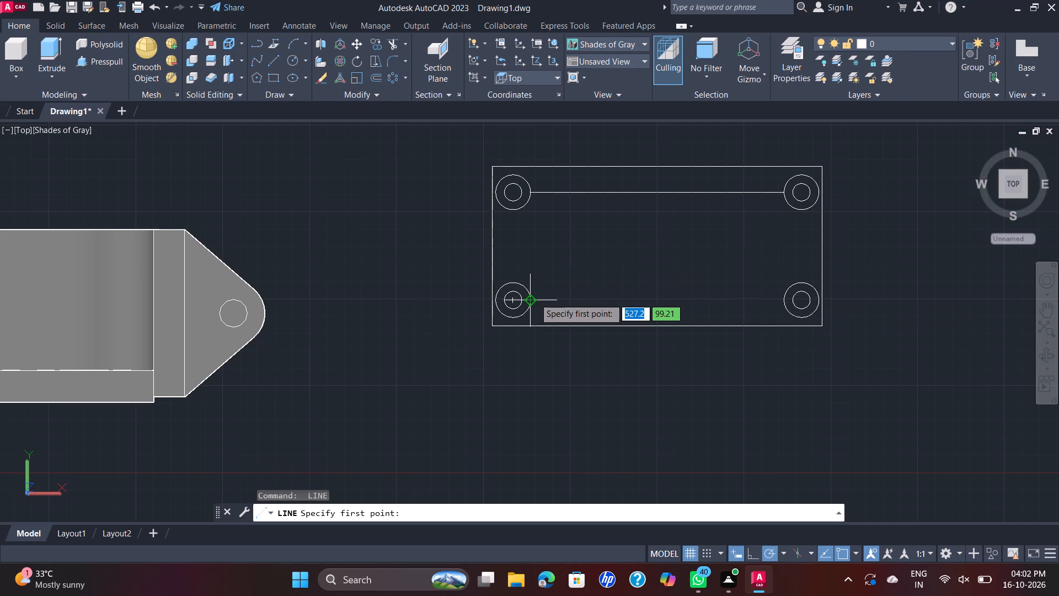
{"action": "left_click", "coordinate": [533, 298]}
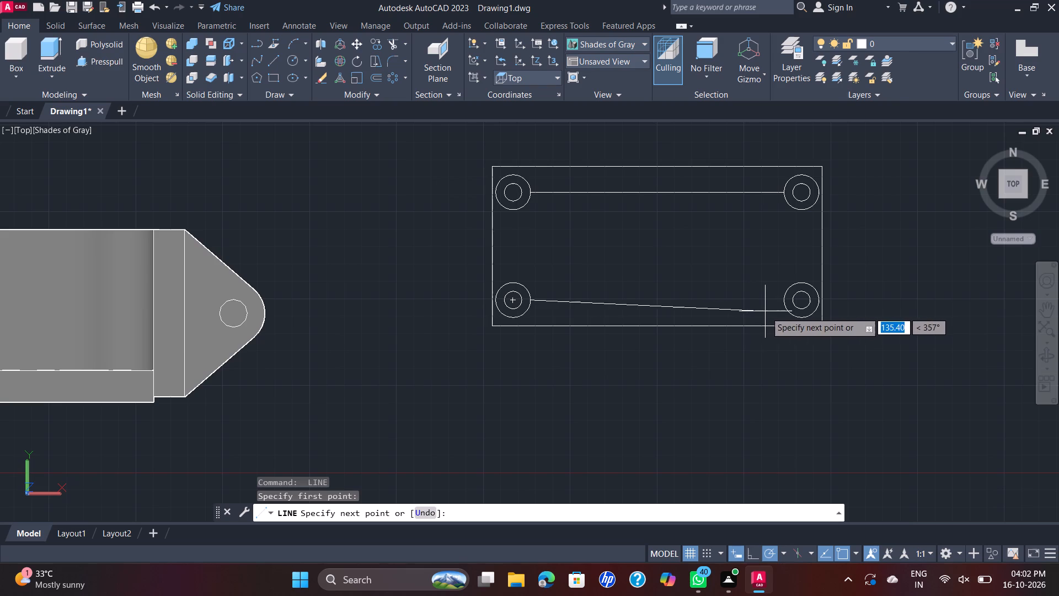
{"action": "left_click_drag", "start_coordinate": [781, 302], "coordinate": [787, 304]}
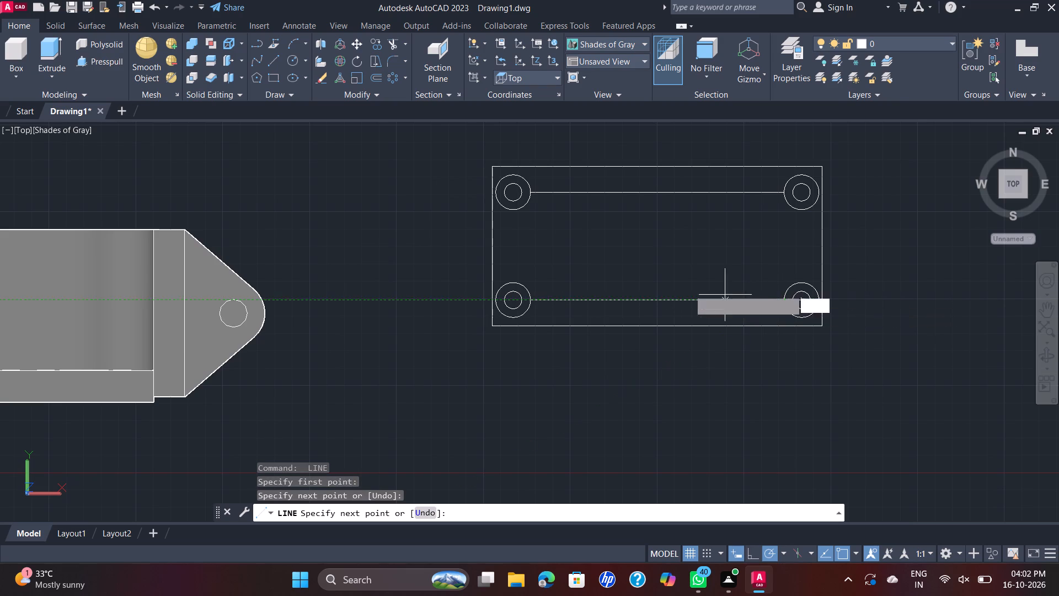
{"action": "key", "text": "Escape"}
Draw two vertical lines, each 42 long, joining the facing quadrants of the right and the left pairs of outer circles.
{"action": "key", "text": "space"}
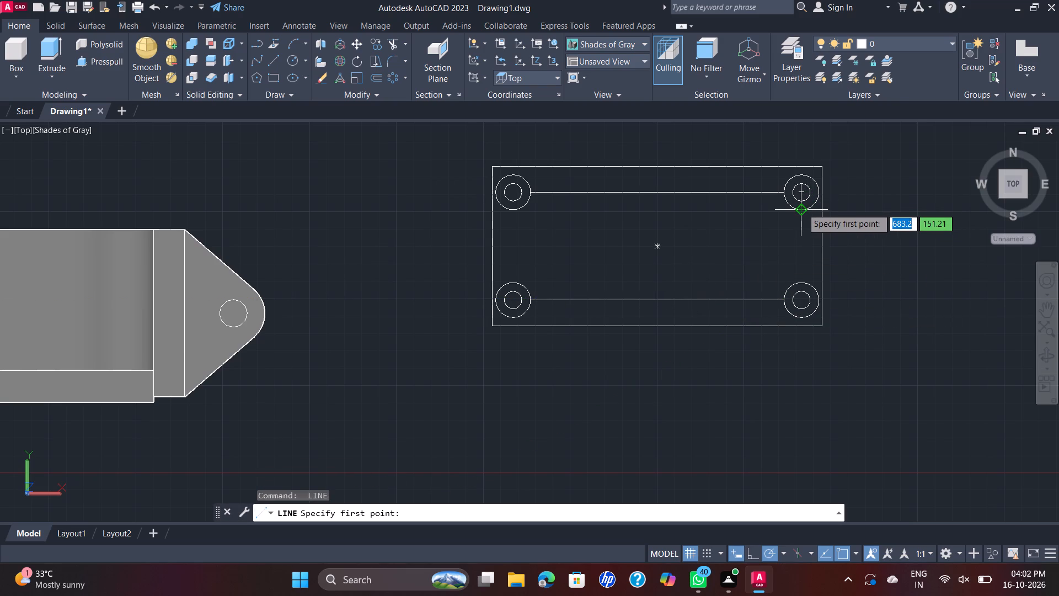
{"action": "left_click", "coordinate": [802, 208]}
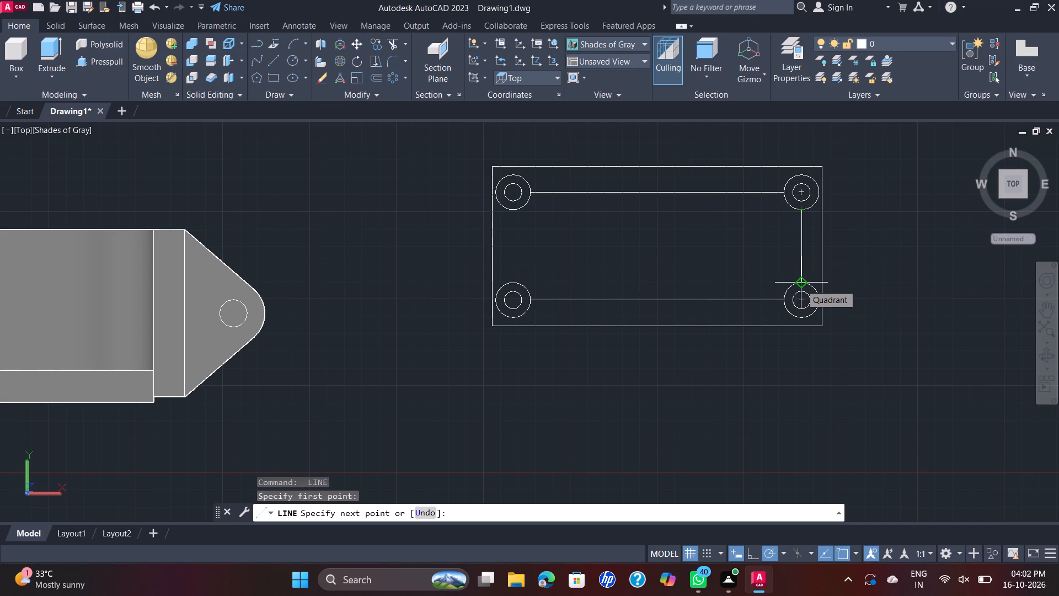
{"action": "left_click", "coordinate": [801, 284]}
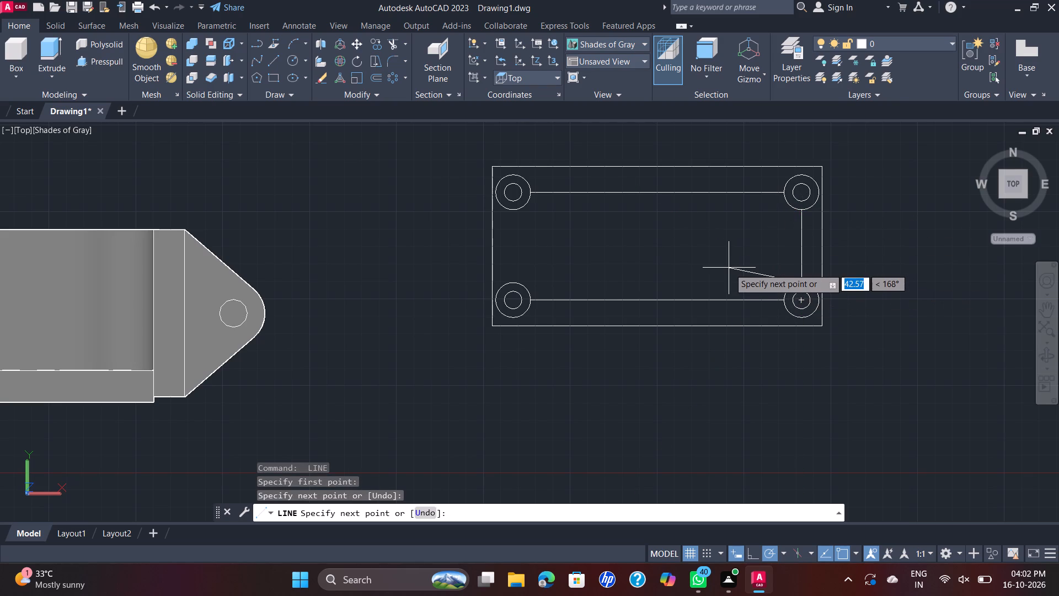
{"action": "key", "text": "Escape"}
{"action": "key", "text": "space"}
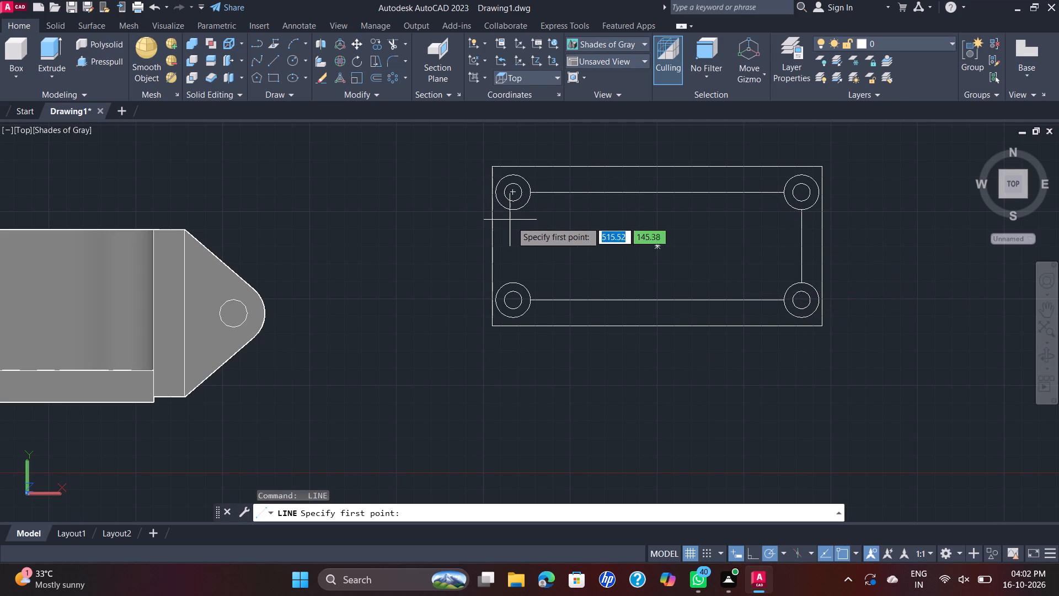
{"action": "left_click_drag", "start_coordinate": [515, 210], "coordinate": [510, 208]}
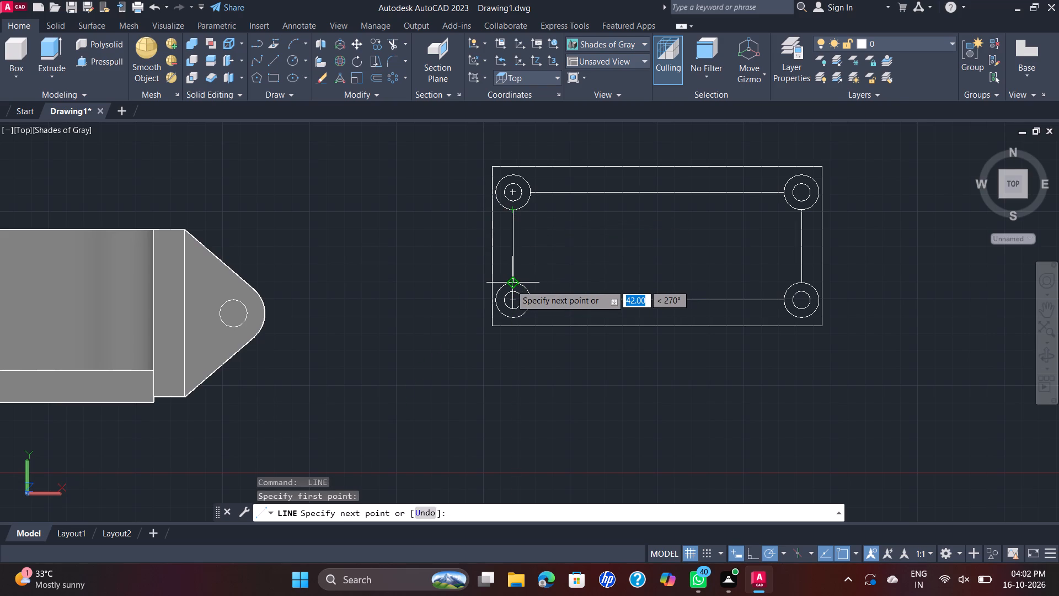
{"action": "left_click", "coordinate": [511, 285]}
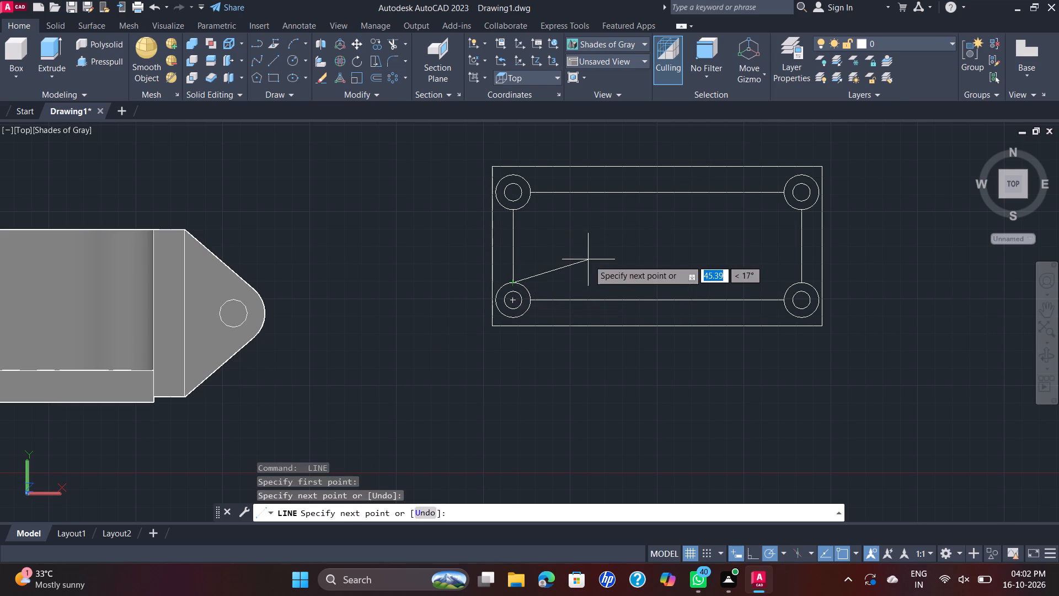
{"action": "key", "text": "Escape"}
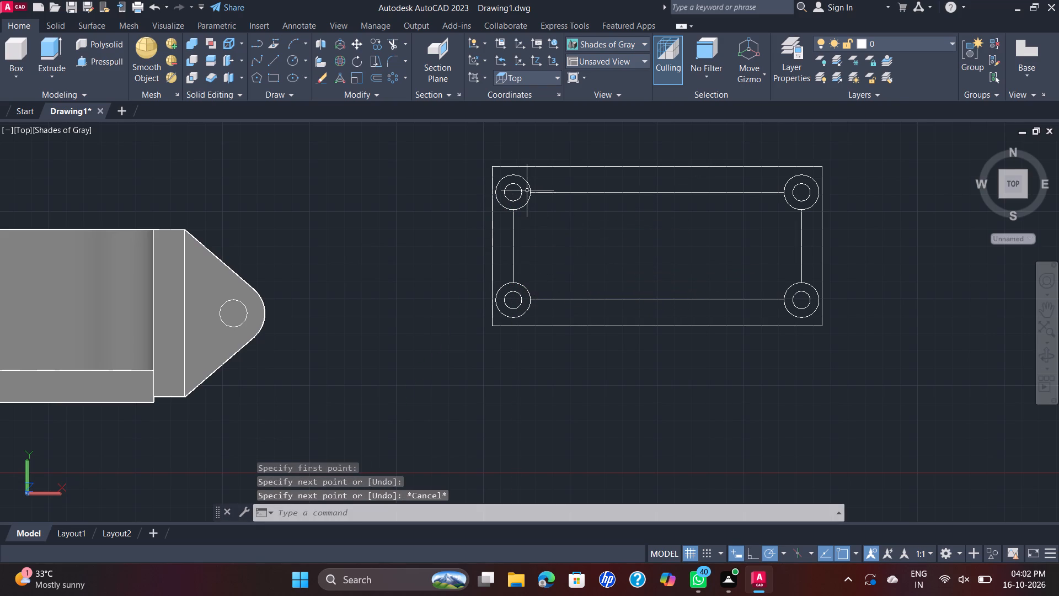
{"action": "scroll", "coordinate": [526, 187], "scroll_direction": "up", "scroll_amount": 1}
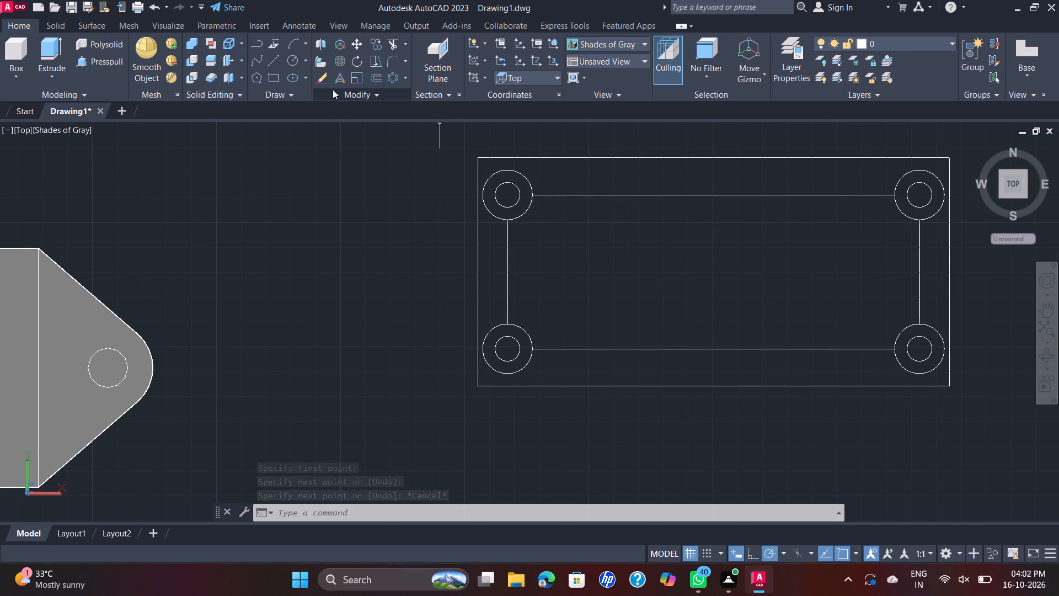
Trim the outer circle at each of the four corners, keeping only the quarter arc that joins the inner outline's lines.
{"action": "left_click", "coordinate": [394, 41]}
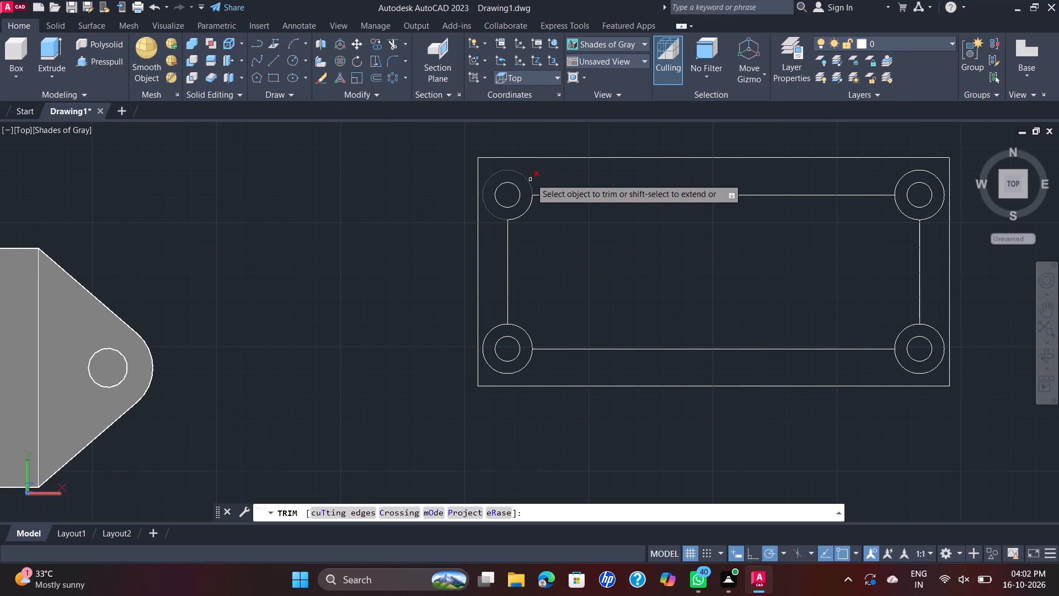
{"action": "left_click", "coordinate": [525, 179]}
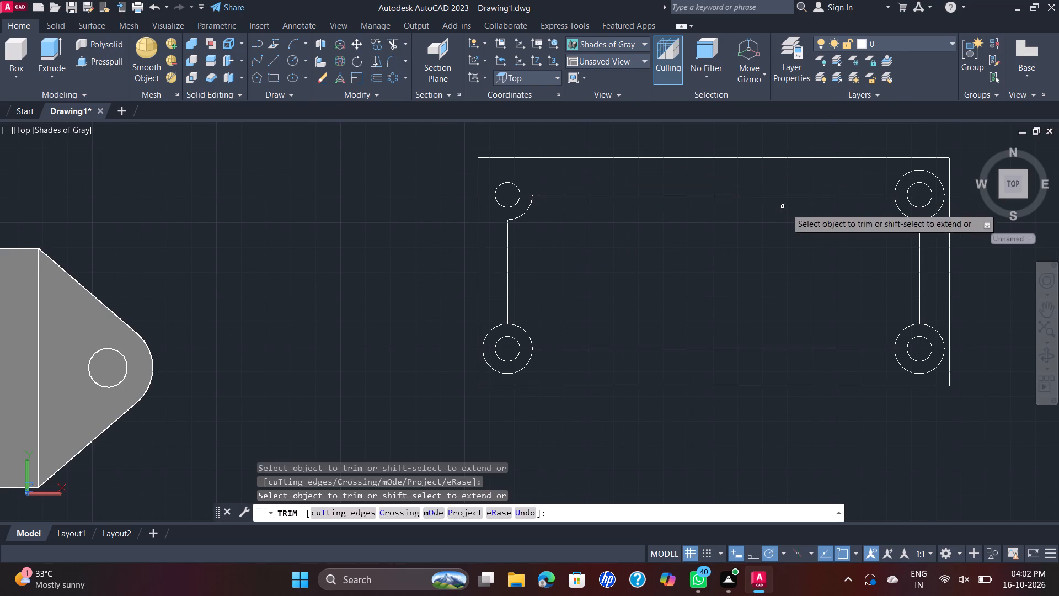
{"action": "left_click", "coordinate": [914, 173]}
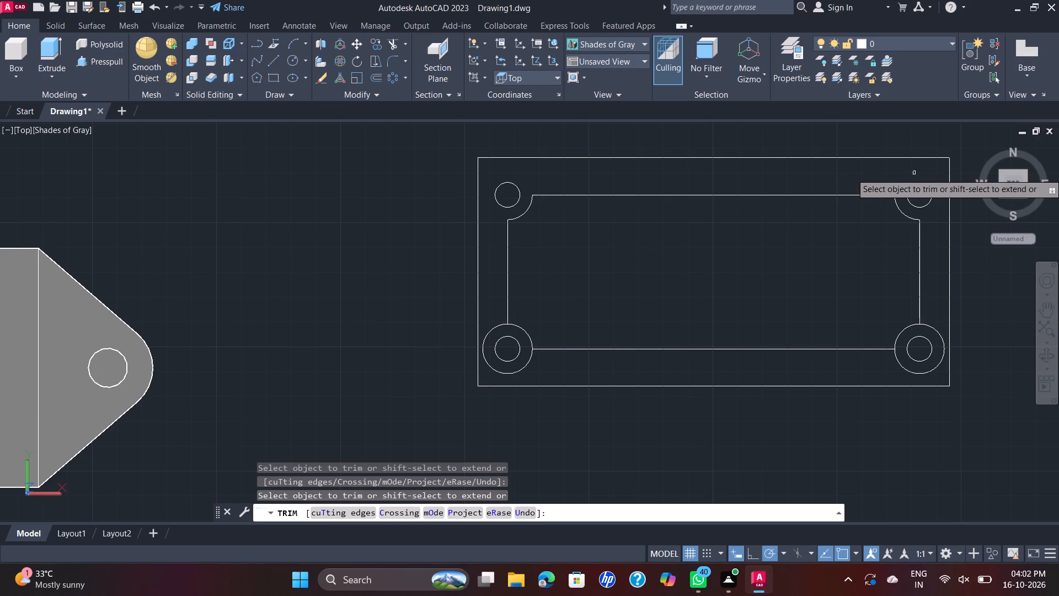
{"action": "left_click", "coordinate": [938, 369]}
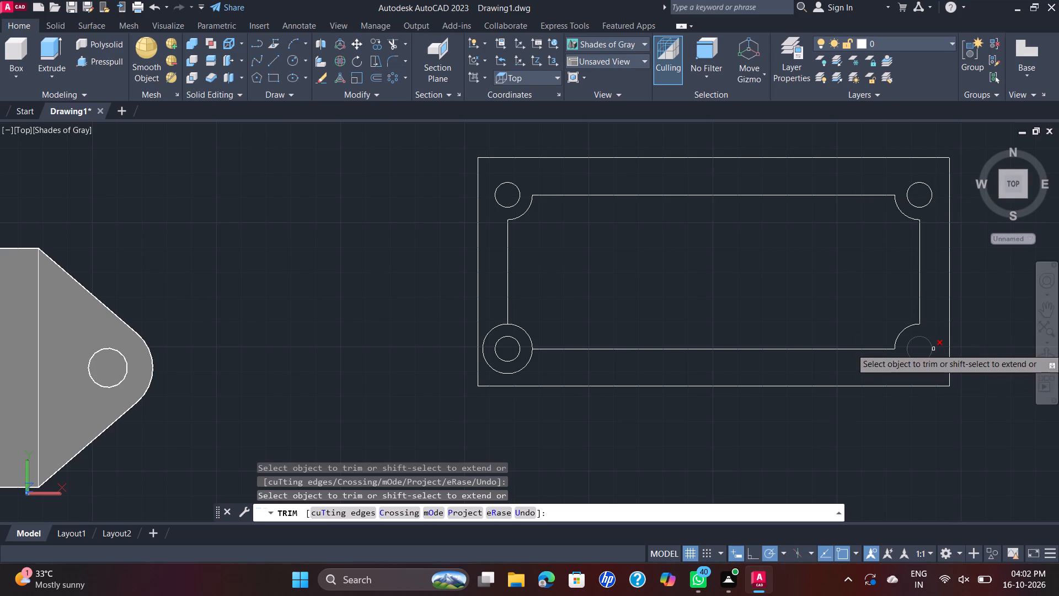
{"action": "left_click", "coordinate": [515, 373]}
{"action": "scroll", "coordinate": [561, 365], "scroll_direction": "down", "scroll_amount": 1}
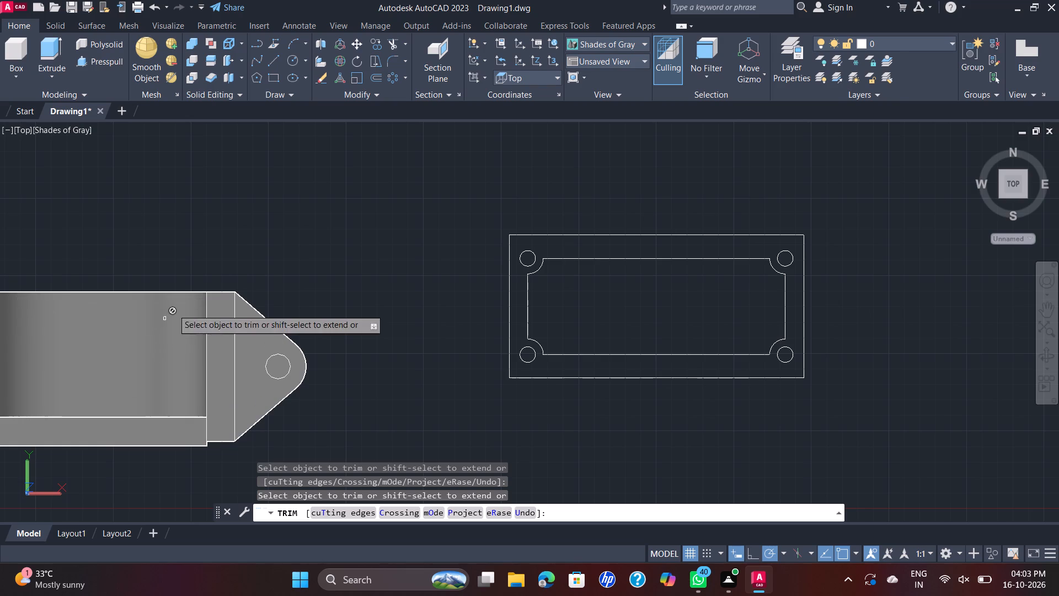
{"action": "key", "text": "Escape"}
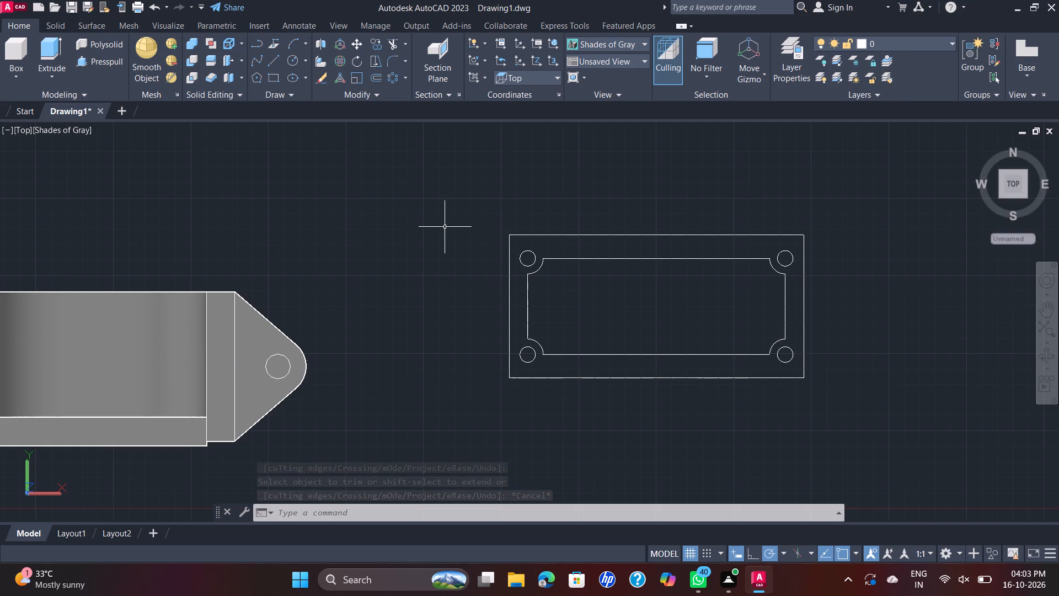
Fillet the outer rectangle's two upper corners with a radius of 5.
{"action": "key", "text": "f"}
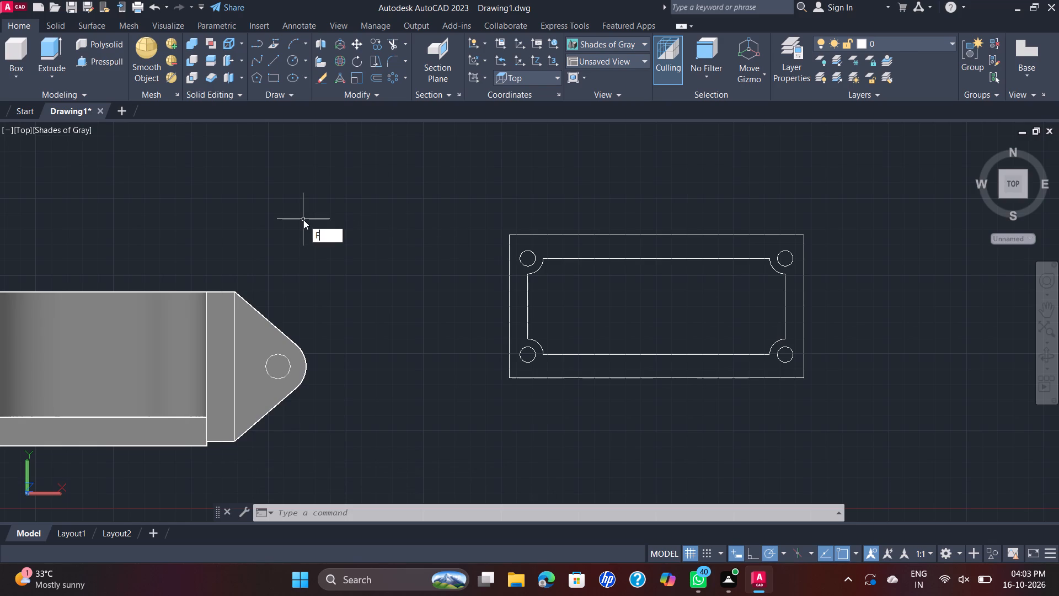
{"action": "key", "text": "Return"}
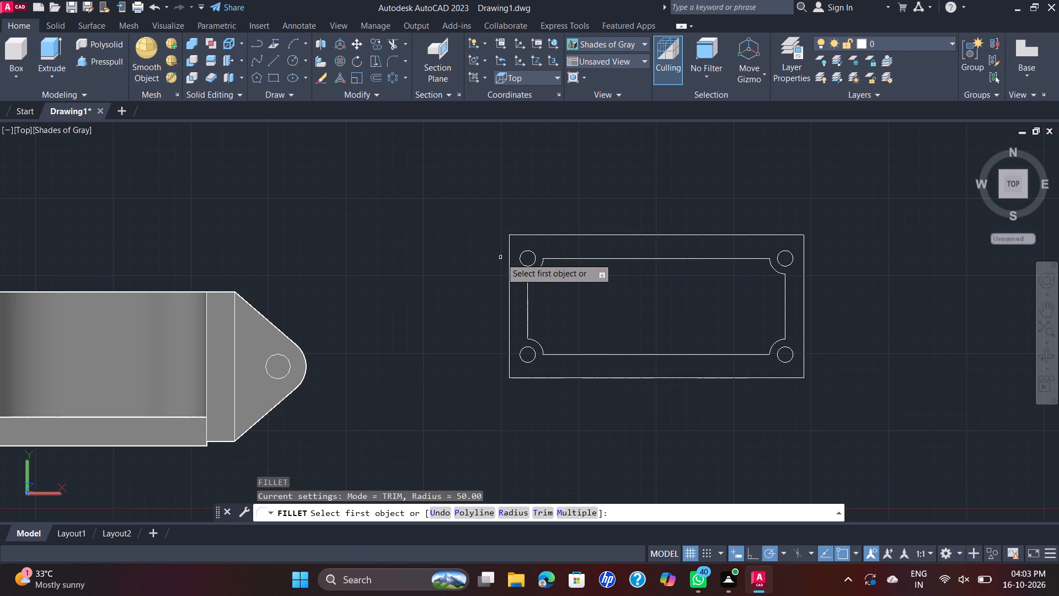
{"action": "left_click", "coordinate": [510, 252]}
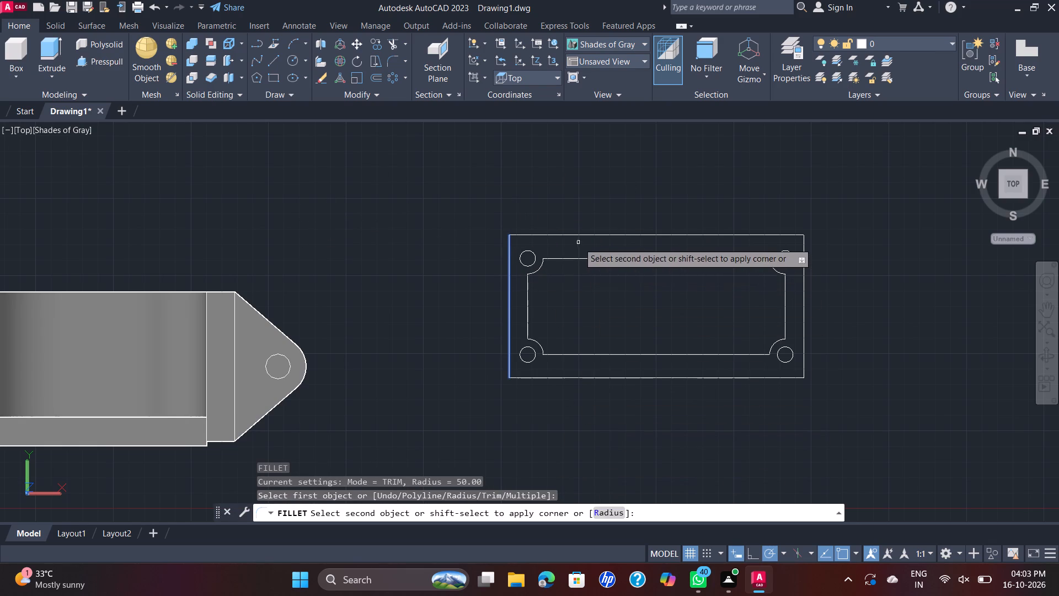
{"action": "left_click", "coordinate": [613, 513]}
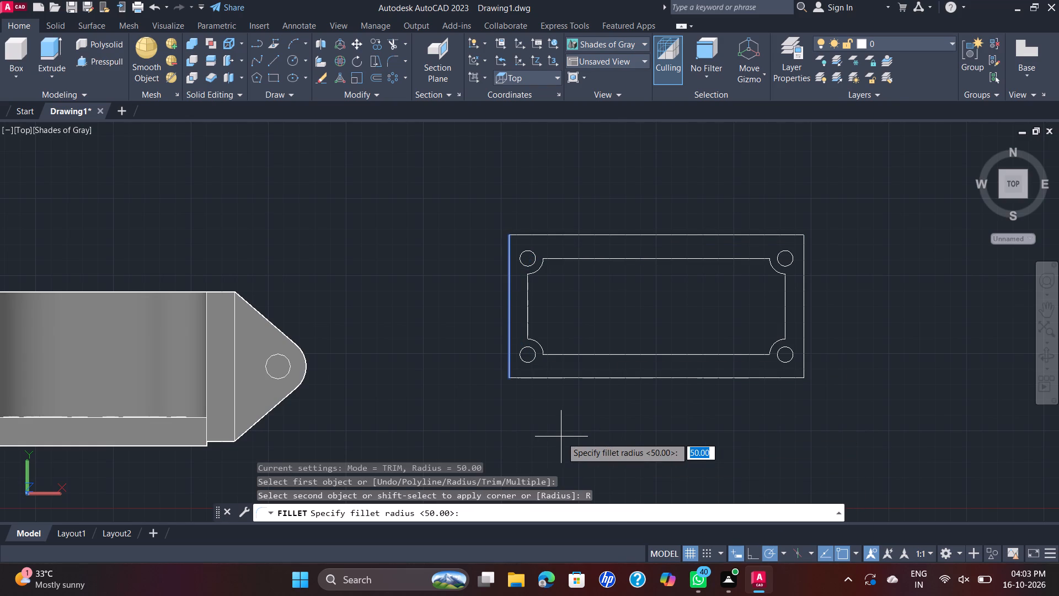
{"action": "key", "text": "5"}
{"action": "key", "text": "Return"}
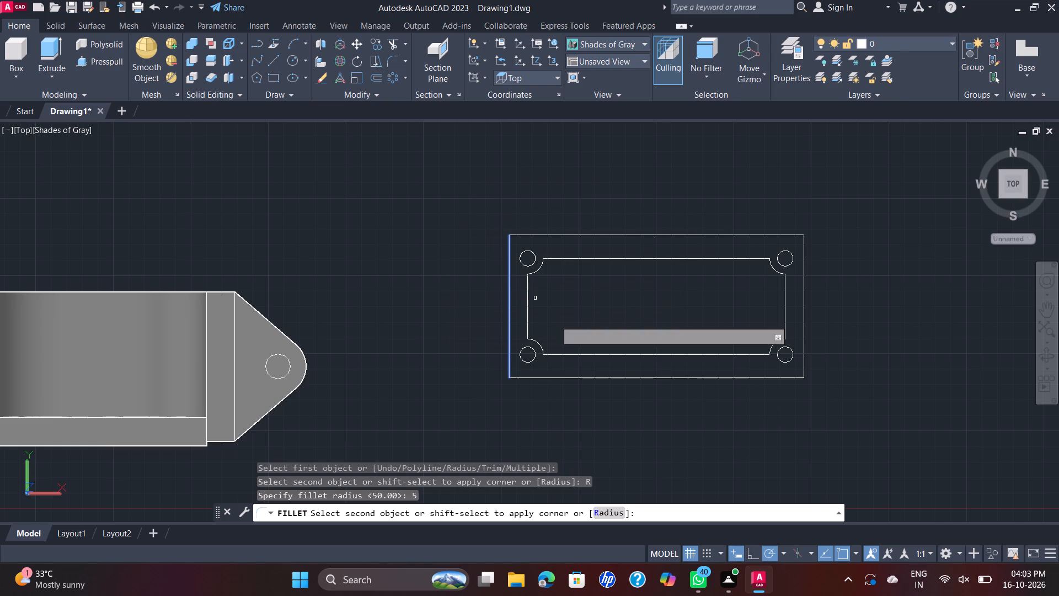
{"action": "left_click", "coordinate": [538, 237]}
{"action": "key", "text": "space"}
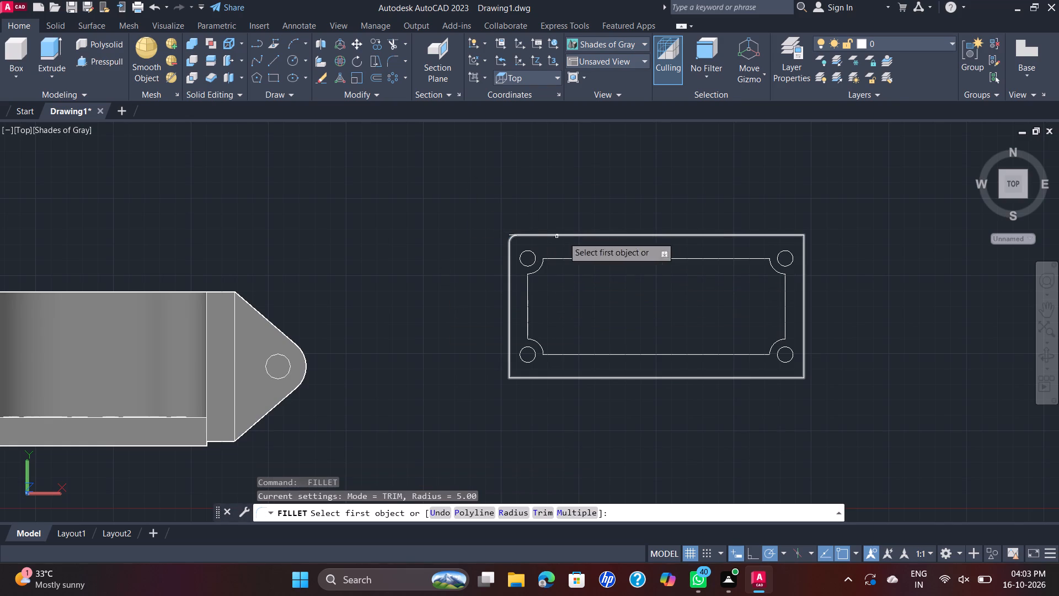
{"action": "left_click", "coordinate": [803, 251]}
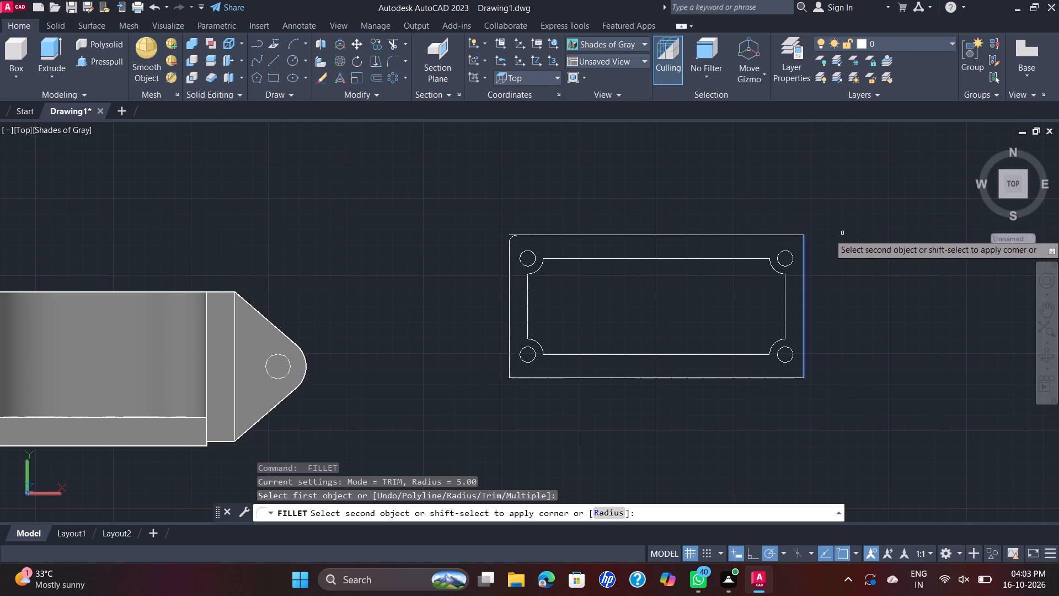
{"action": "scroll", "coordinate": [638, 216], "scroll_direction": "up", "scroll_amount": 2}
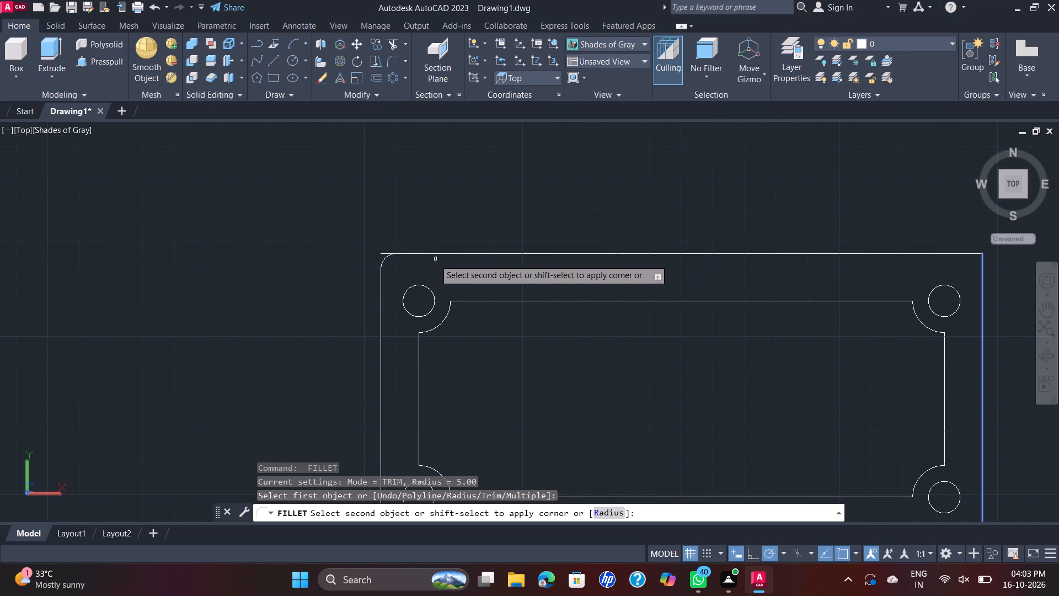
{"action": "left_click", "coordinate": [728, 256]}
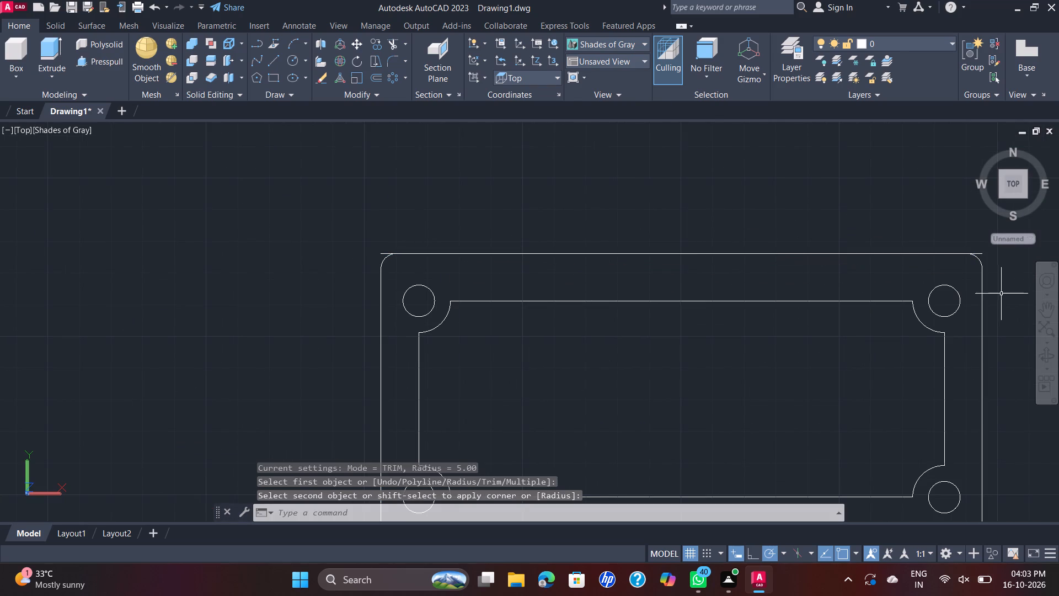
Fillet the outer rectangle's two lower corners with the same radius of 5.
{"action": "scroll", "coordinate": [990, 267], "scroll_direction": "down", "scroll_amount": 1}
{"action": "middle_click_drag", "start_coordinate": [991, 267], "coordinate": [994, 261]}
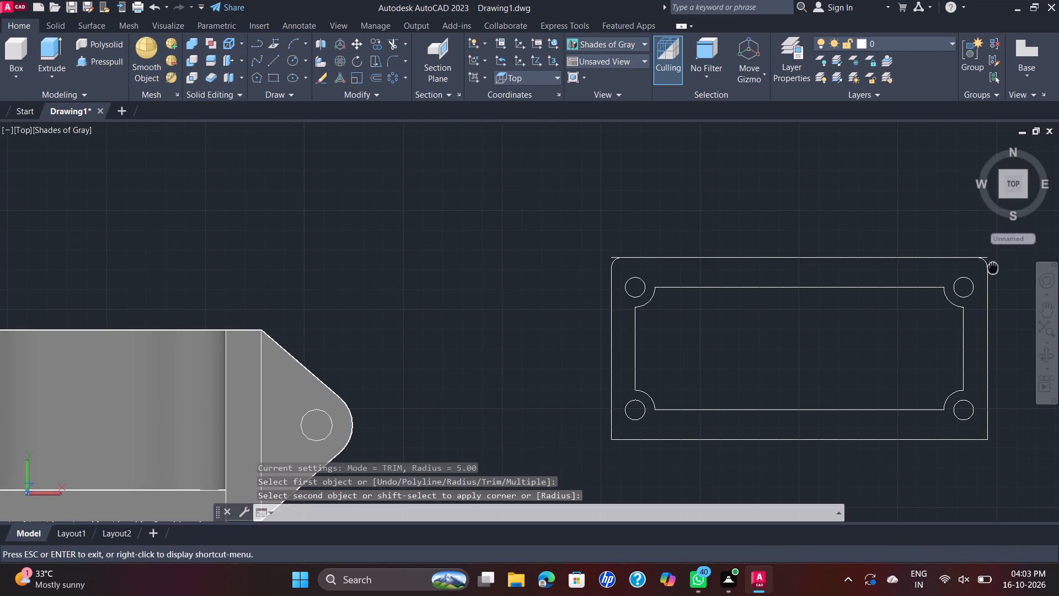
{"action": "middle_click_drag", "start_coordinate": [994, 261], "coordinate": [933, 225]}
{"action": "key", "text": "space"}
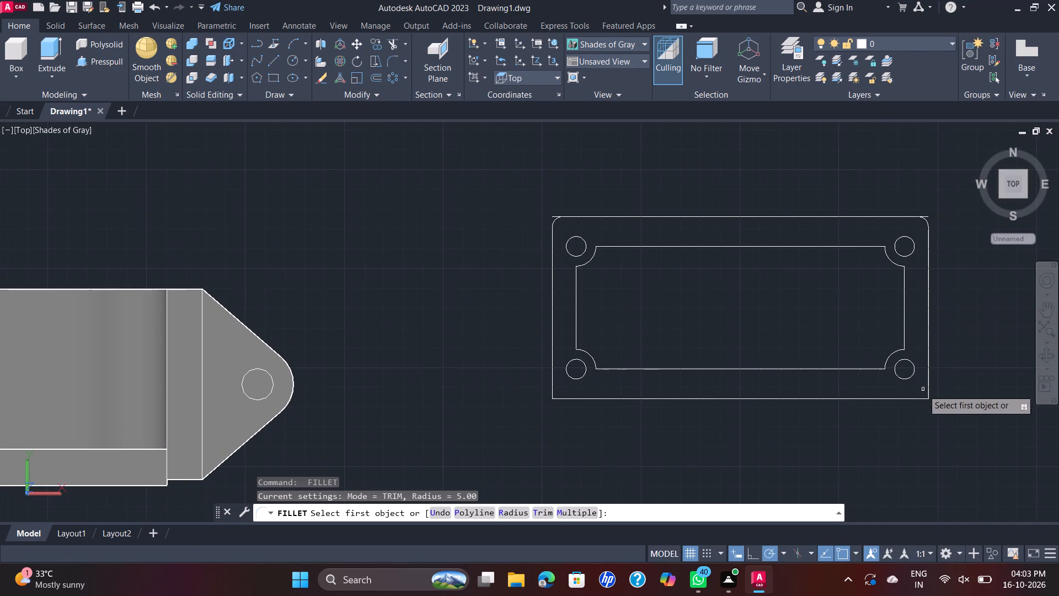
{"action": "left_click", "coordinate": [898, 399]}
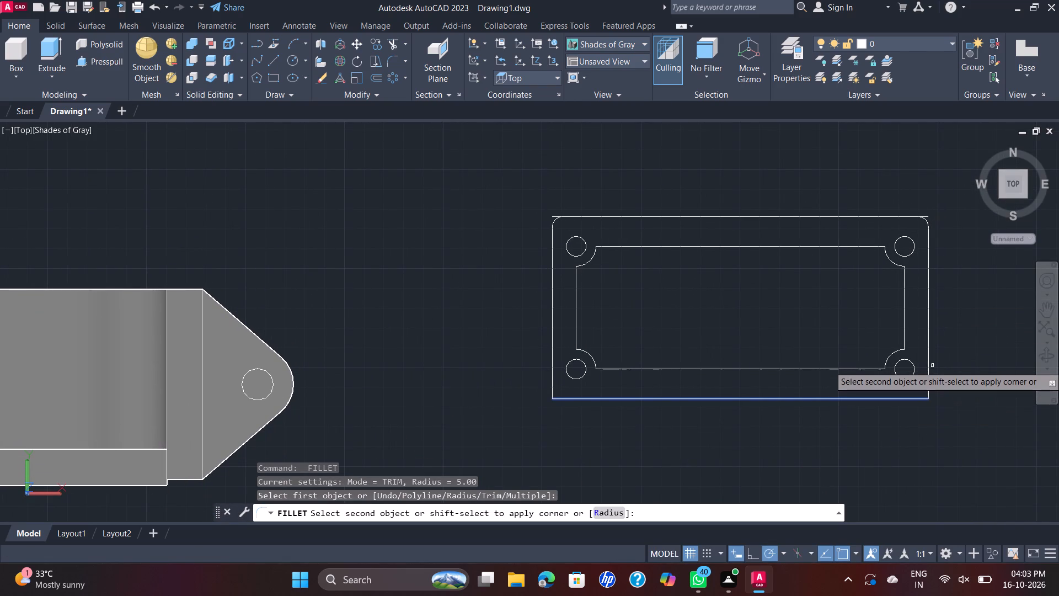
{"action": "left_click", "coordinate": [927, 368]}
{"action": "key", "text": "space"}
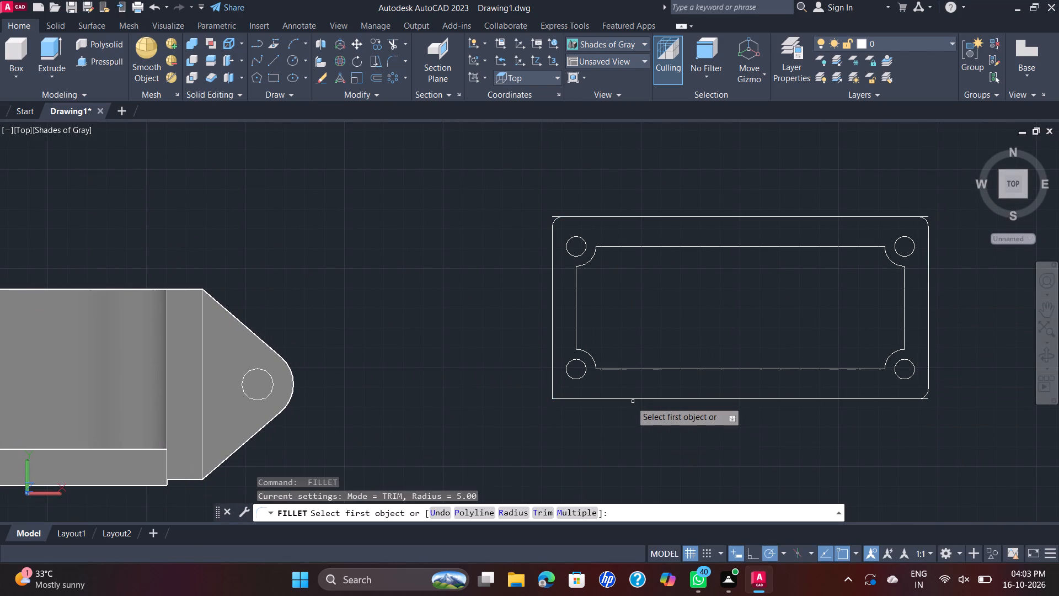
{"action": "left_click", "coordinate": [633, 398]}
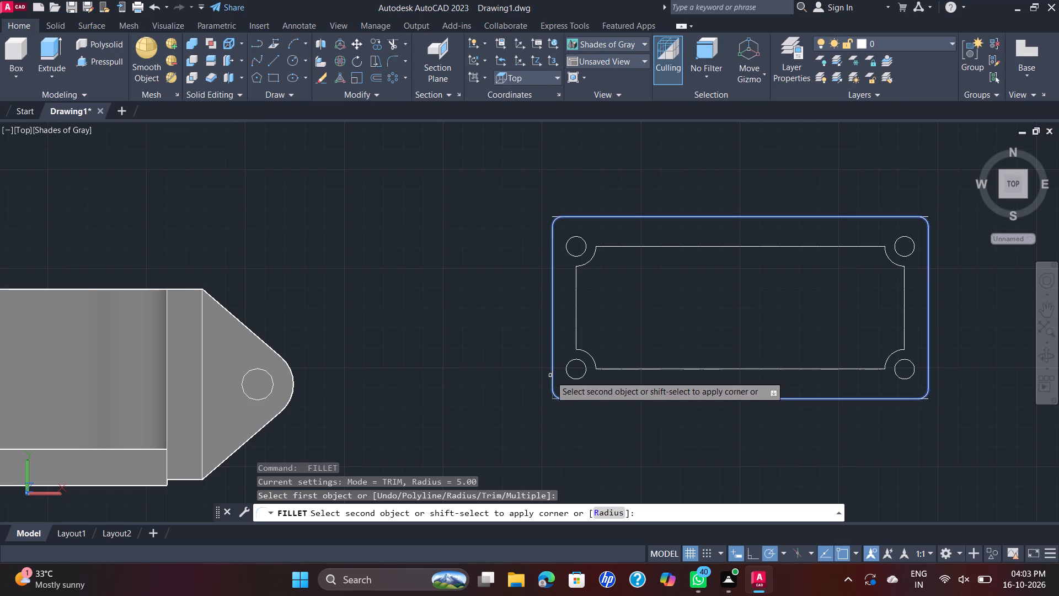
{"action": "left_click", "coordinate": [552, 375]}
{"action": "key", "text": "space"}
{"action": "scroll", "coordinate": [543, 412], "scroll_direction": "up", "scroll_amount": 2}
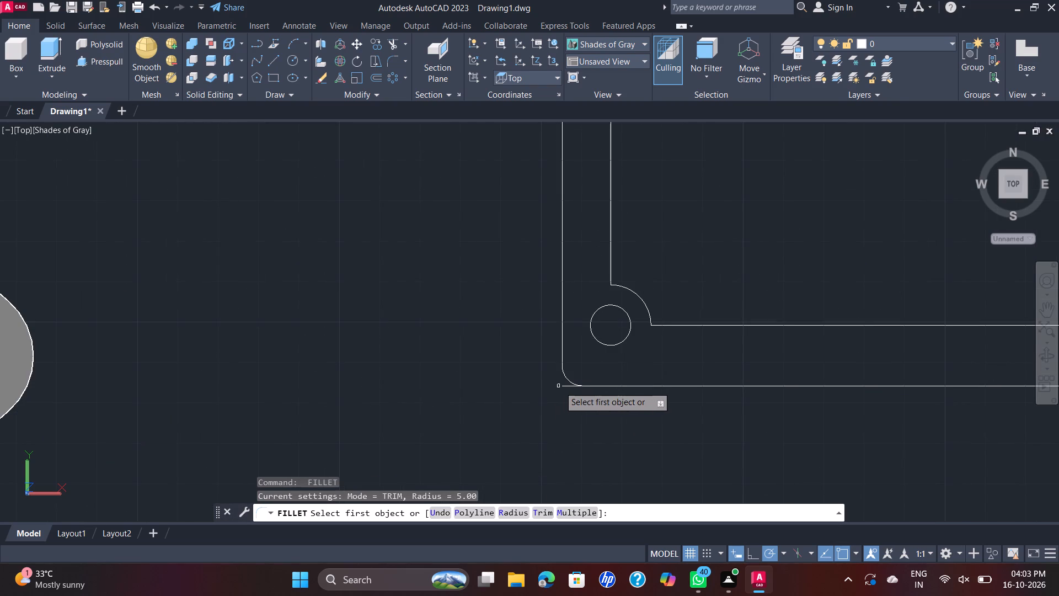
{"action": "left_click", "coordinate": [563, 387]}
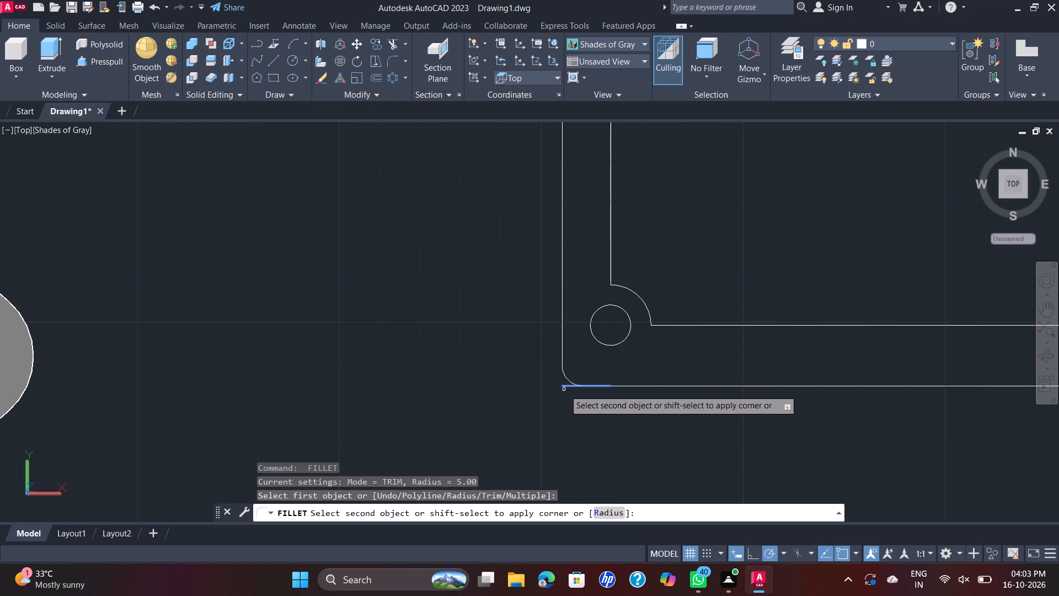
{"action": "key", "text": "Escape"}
Delete the short horizontal construction lines at the outer rectangle's lower-left and upper-left filleted corners.
{"action": "left_click", "coordinate": [561, 387]}
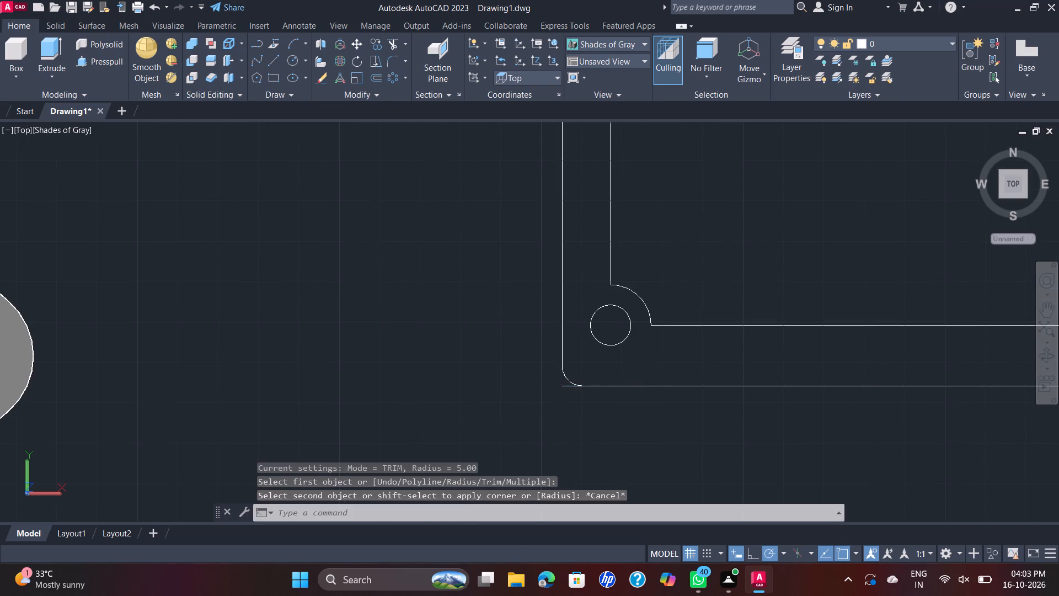
{"action": "scroll", "coordinate": [561, 387], "scroll_direction": "down", "scroll_amount": 1}
{"action": "key", "text": "Delete"}
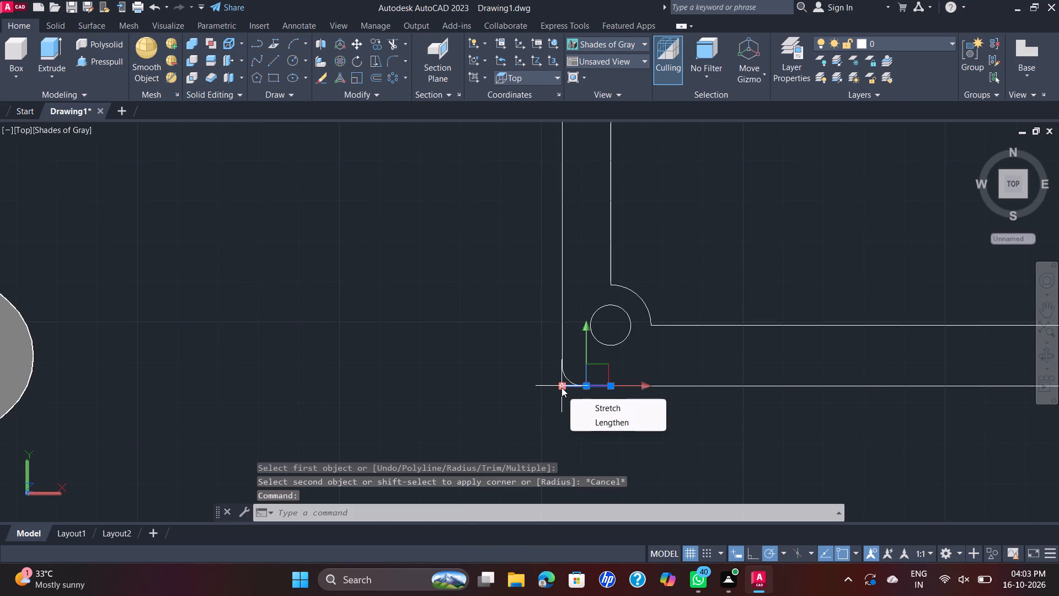
{"action": "key", "text": "Delete"}
{"action": "scroll", "coordinate": [564, 356], "scroll_direction": "down", "scroll_amount": 3}
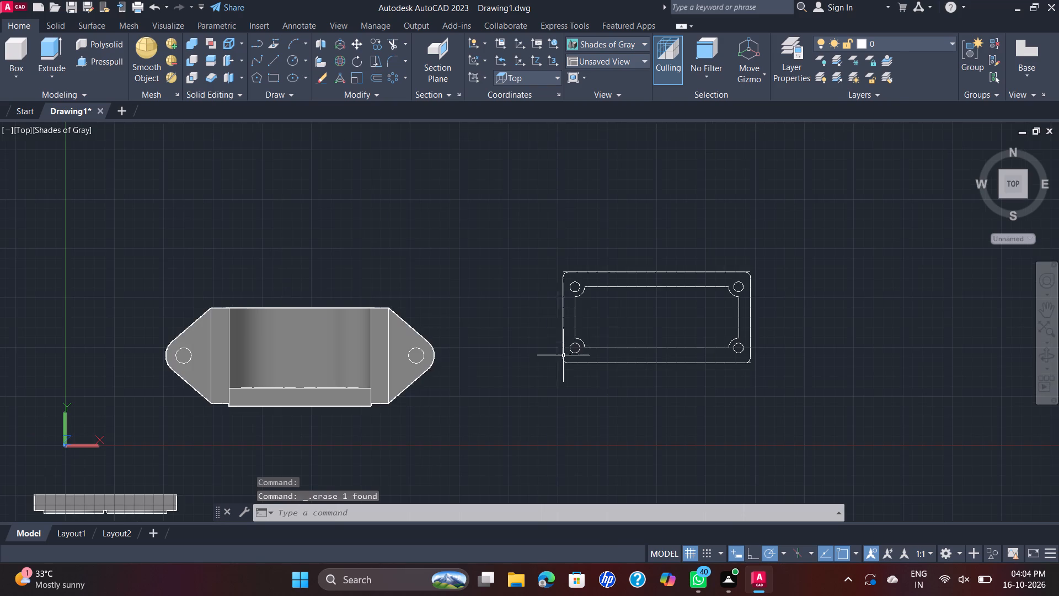
{"action": "scroll", "coordinate": [591, 264], "scroll_direction": "up", "scroll_amount": 3}
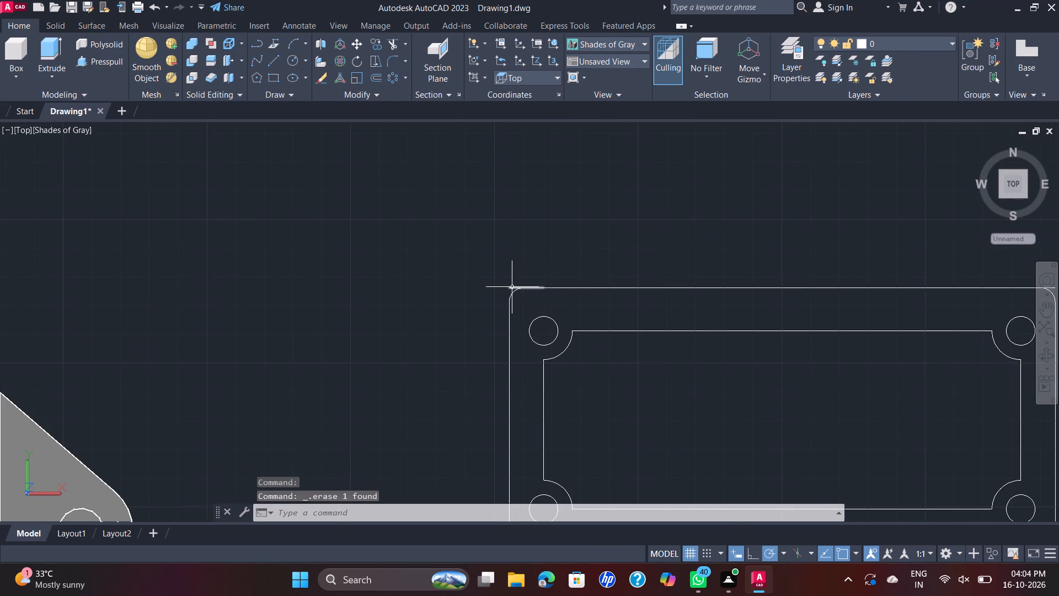
{"action": "left_click", "coordinate": [512, 287]}
{"action": "key", "text": "Delete"}
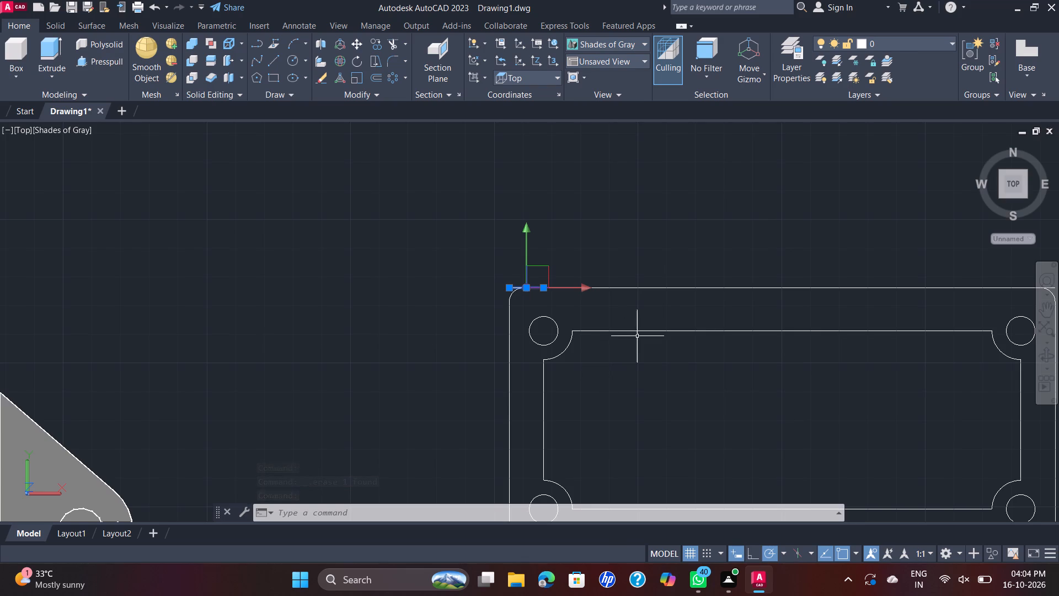
{"action": "key", "text": "Delete"}
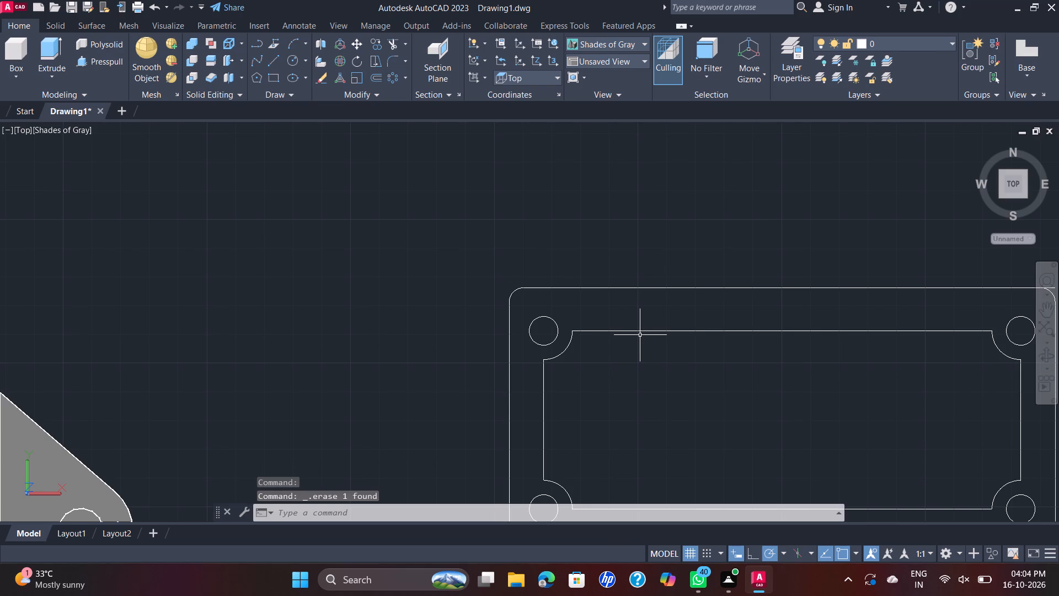
Delete the short horizontal construction lines at the outer rectangle's upper-right and lower-right filleted corners.
{"action": "scroll", "coordinate": [916, 347], "scroll_direction": "down", "scroll_amount": 1}
{"action": "middle_click_drag", "start_coordinate": [904, 343], "coordinate": [665, 331]}
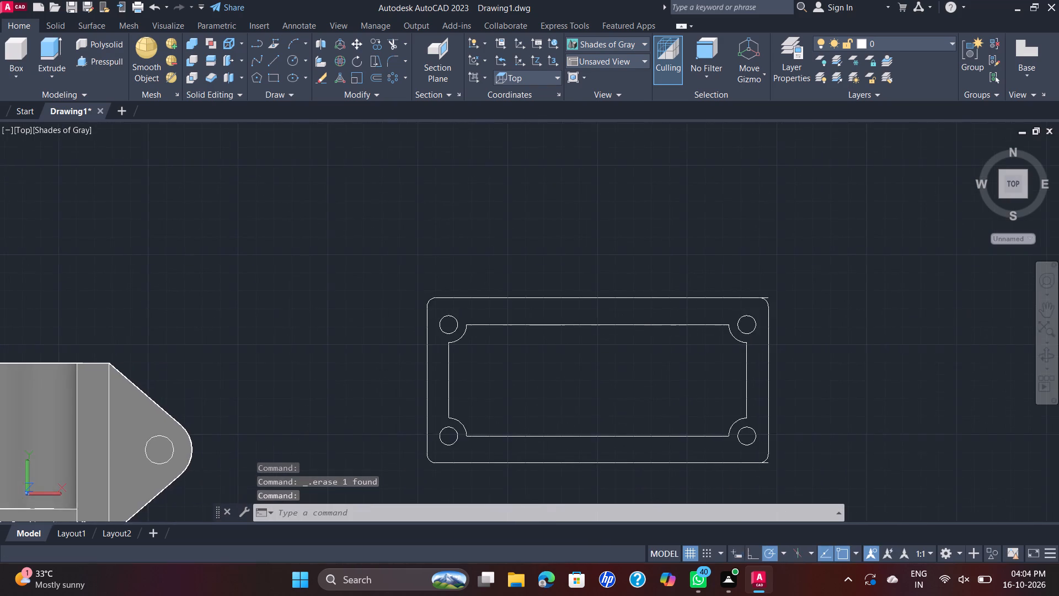
{"action": "scroll", "coordinate": [664, 330], "scroll_direction": "up", "scroll_amount": 2}
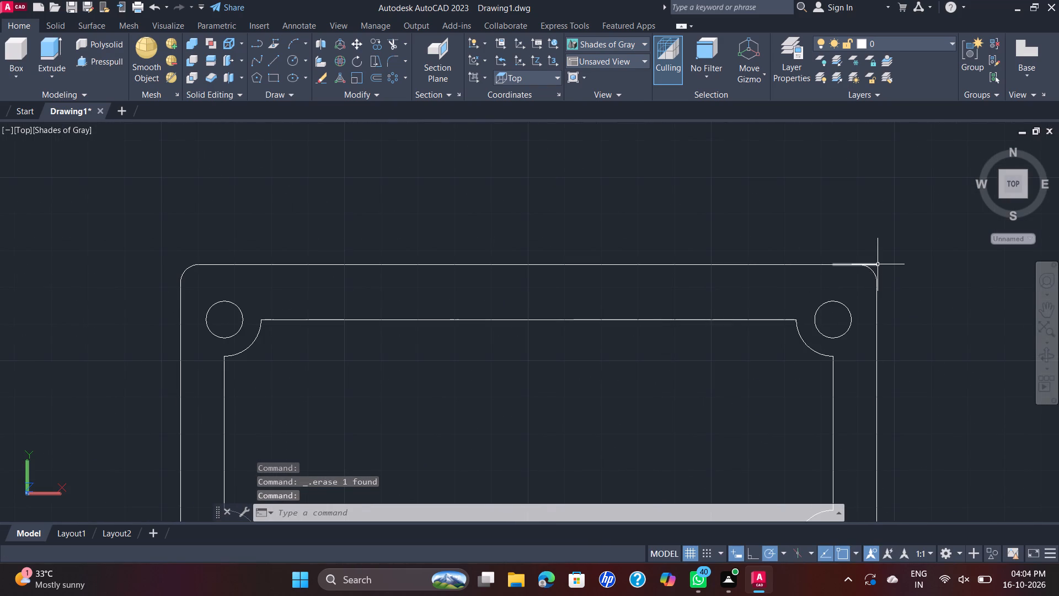
{"action": "left_click", "coordinate": [878, 265]}
{"action": "key", "text": "Delete"}
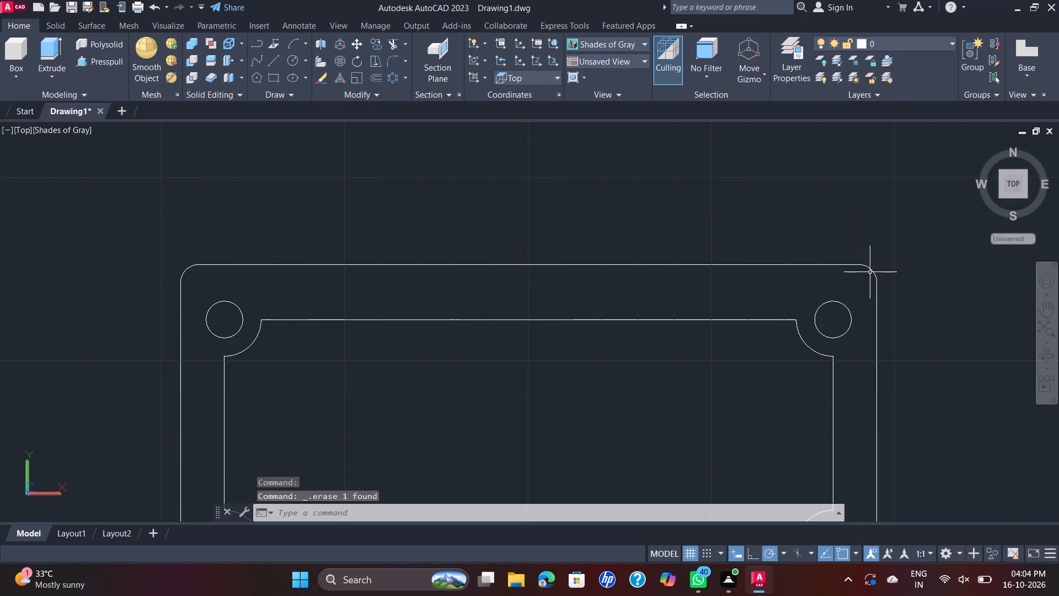
{"action": "scroll", "coordinate": [886, 289], "scroll_direction": "down", "scroll_amount": 3}
{"action": "scroll", "coordinate": [890, 371], "scroll_direction": "up", "scroll_amount": 3}
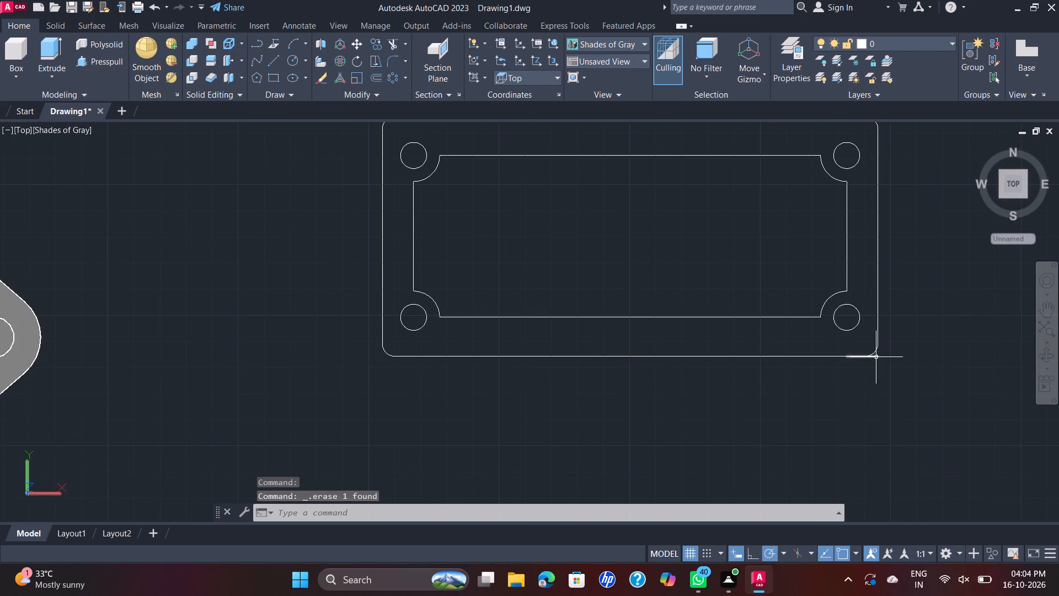
{"action": "left_click", "coordinate": [876, 358]}
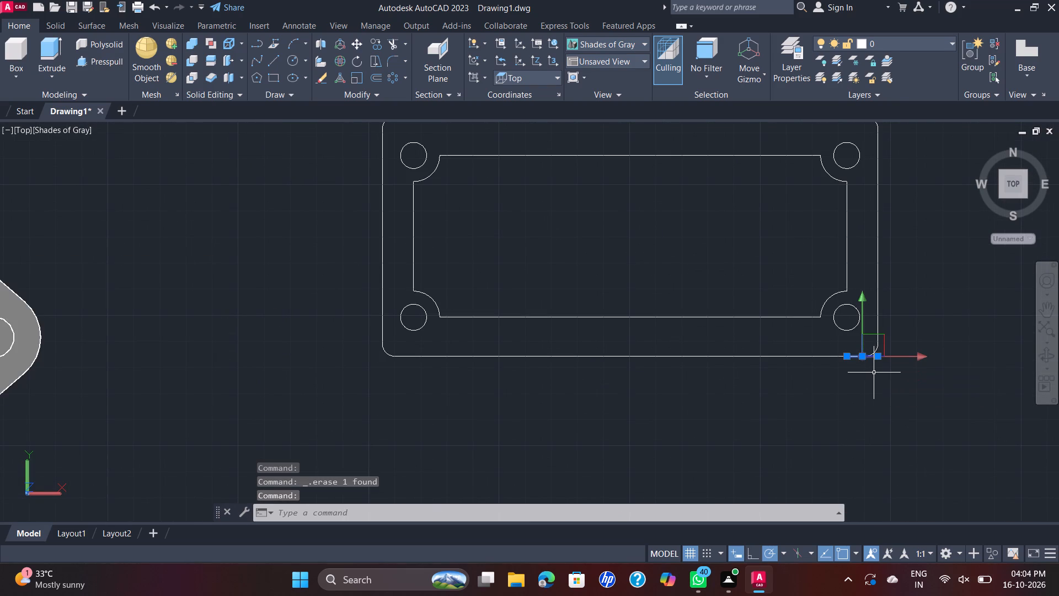
{"action": "key", "text": "Delete"}
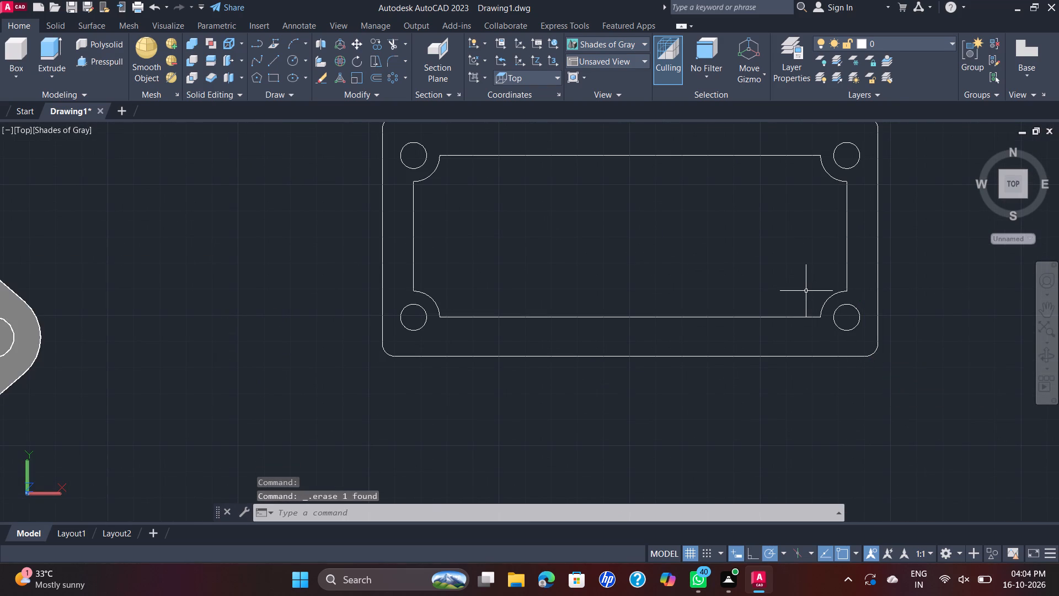
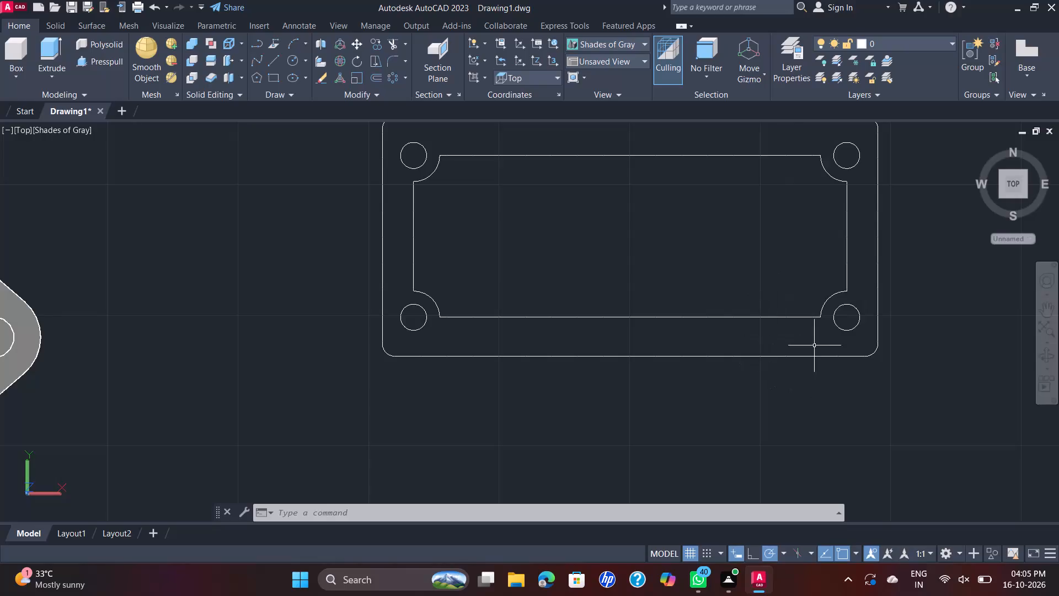
Join the flat rectangular cover plate profile's outline and inner boundary segments using Join on the whole profile.
{"action": "scroll", "coordinate": [815, 340], "scroll_direction": "down", "scroll_amount": 2}
{"action": "left_click", "coordinate": [506, 193]}
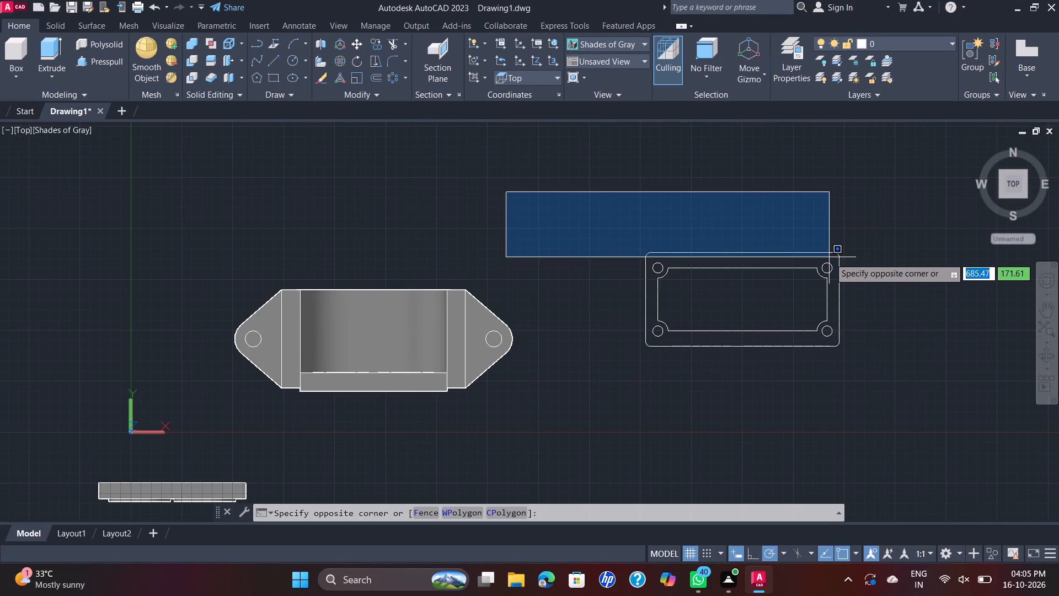
{"action": "left_click", "coordinate": [814, 221]}
{"action": "left_click", "coordinate": [623, 197]}
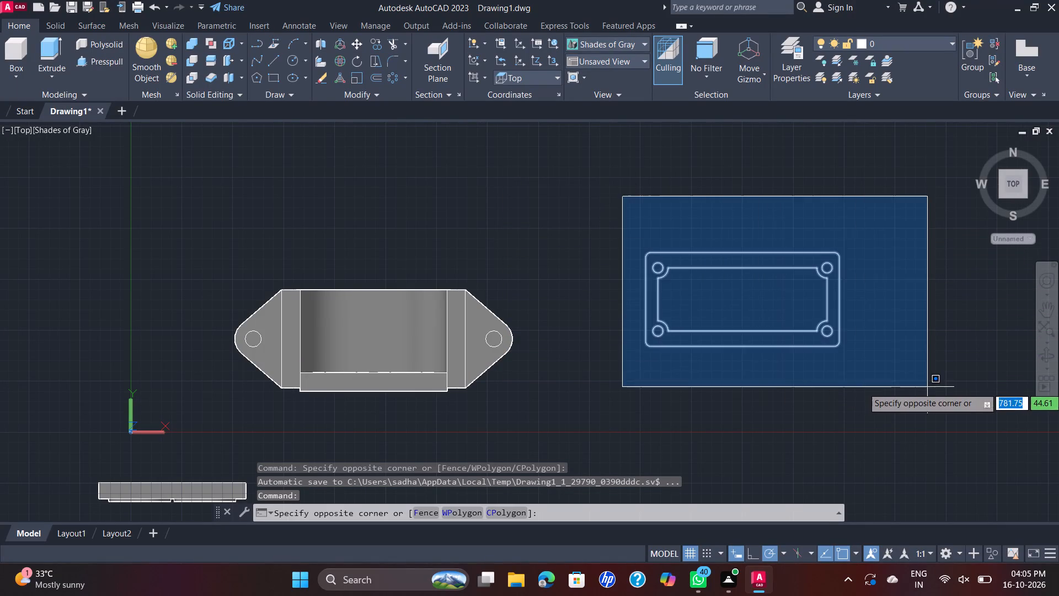
{"action": "left_click", "coordinate": [928, 387]}
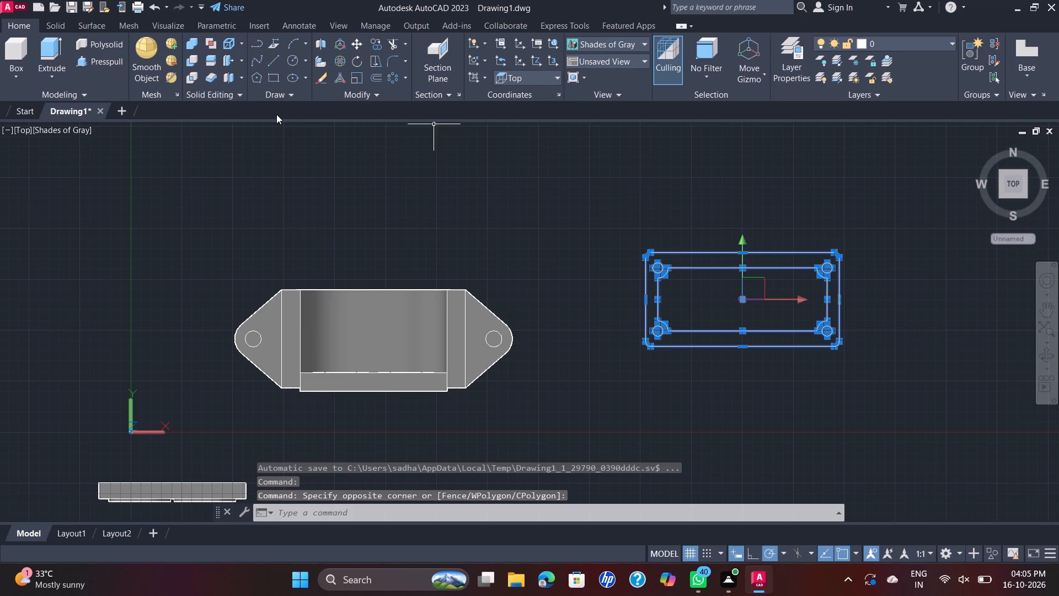
{"action": "key", "text": "j"}
{"action": "key", "text": "Return"}
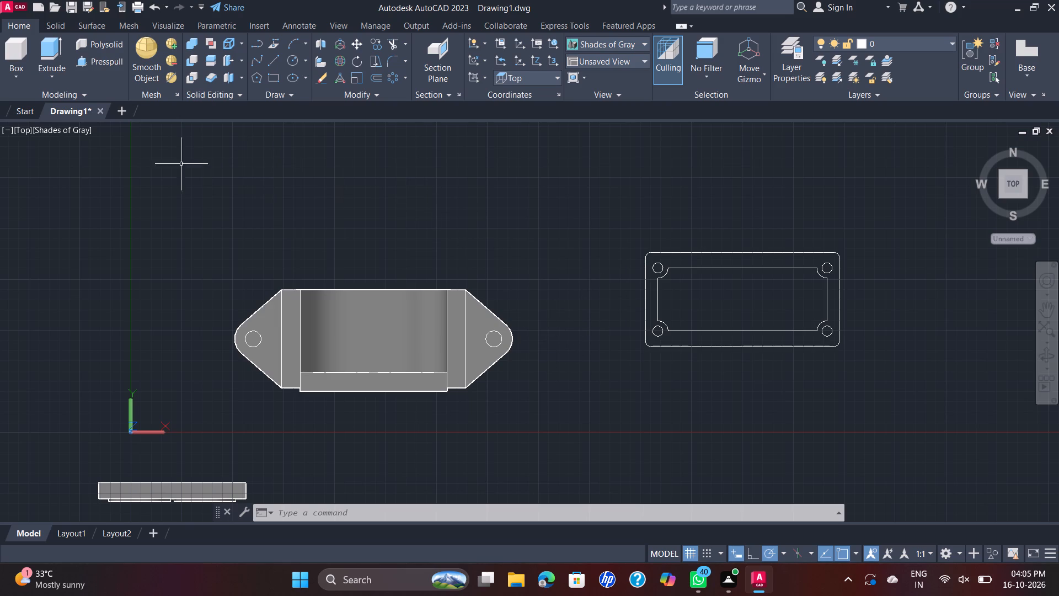
In the SE Isometric view, move the loose two-bore end plate solid by its rear top corner onto the housing's open rear side.
{"action": "left_click", "coordinate": [26, 132]}
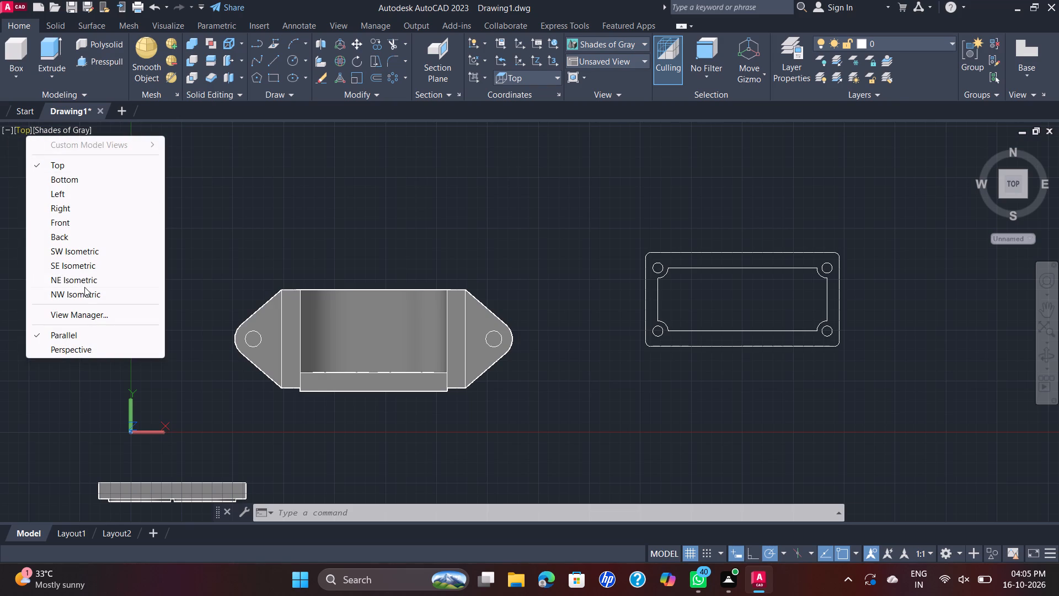
{"action": "left_click", "coordinate": [84, 265]}
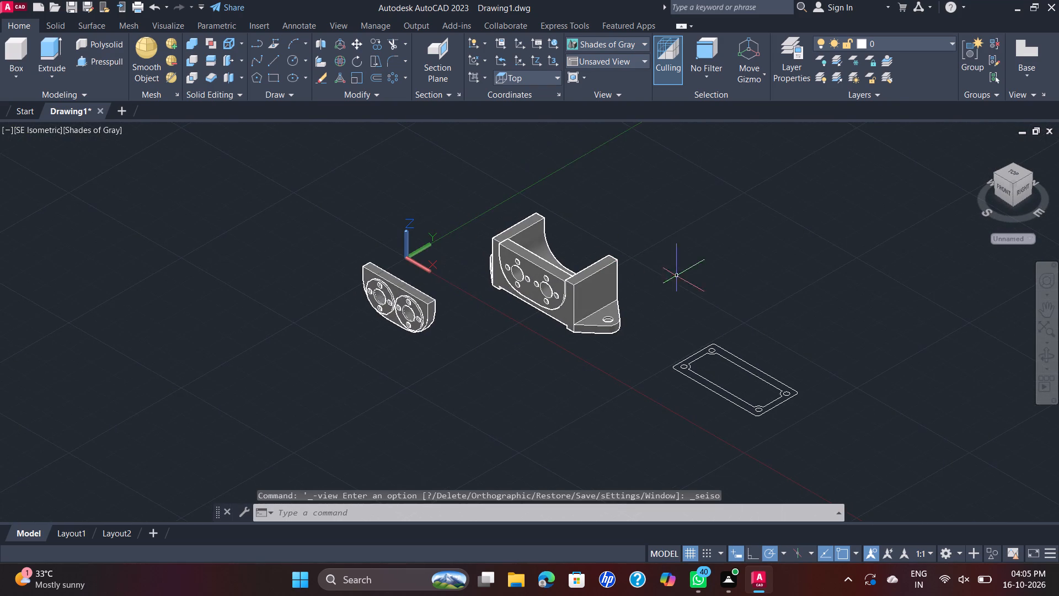
{"action": "scroll", "coordinate": [713, 298], "scroll_direction": "up", "scroll_amount": 1}
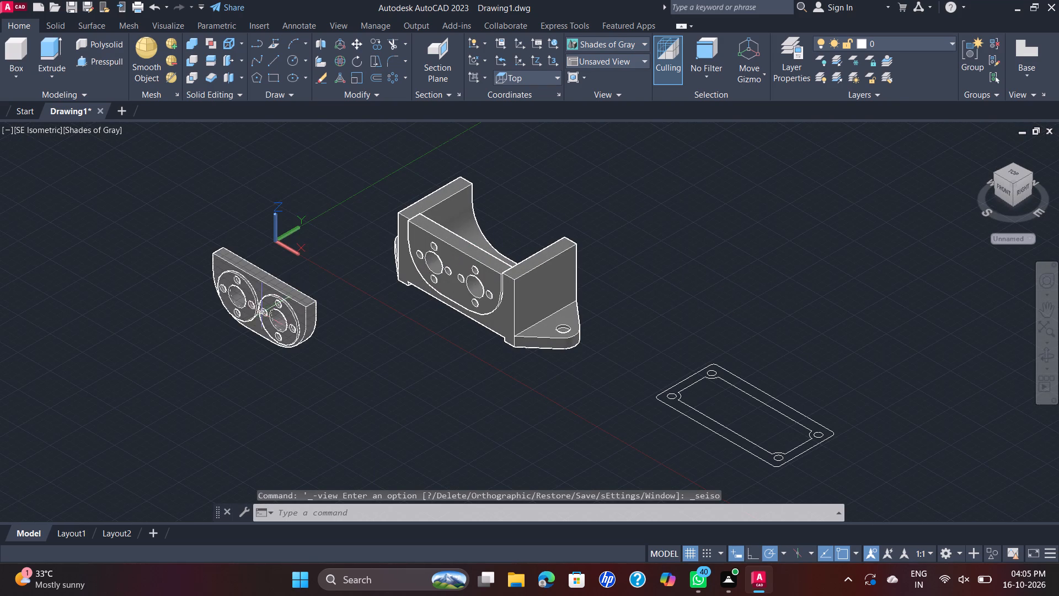
{"action": "left_click", "coordinate": [284, 312]}
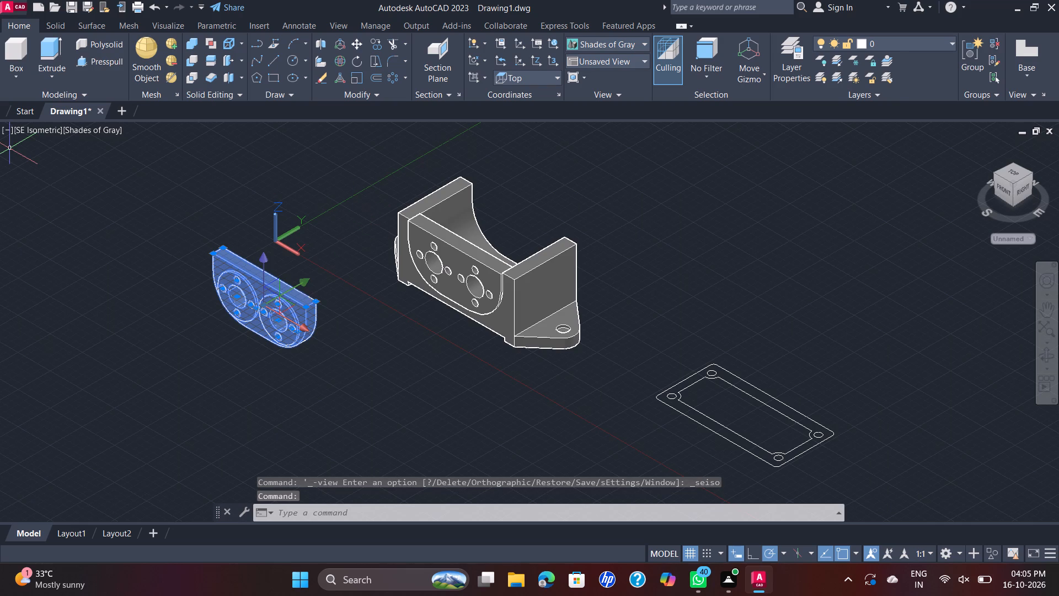
{"action": "left_click", "coordinate": [356, 41]}
{"action": "scroll", "coordinate": [315, 280], "scroll_direction": "up", "scroll_amount": 3}
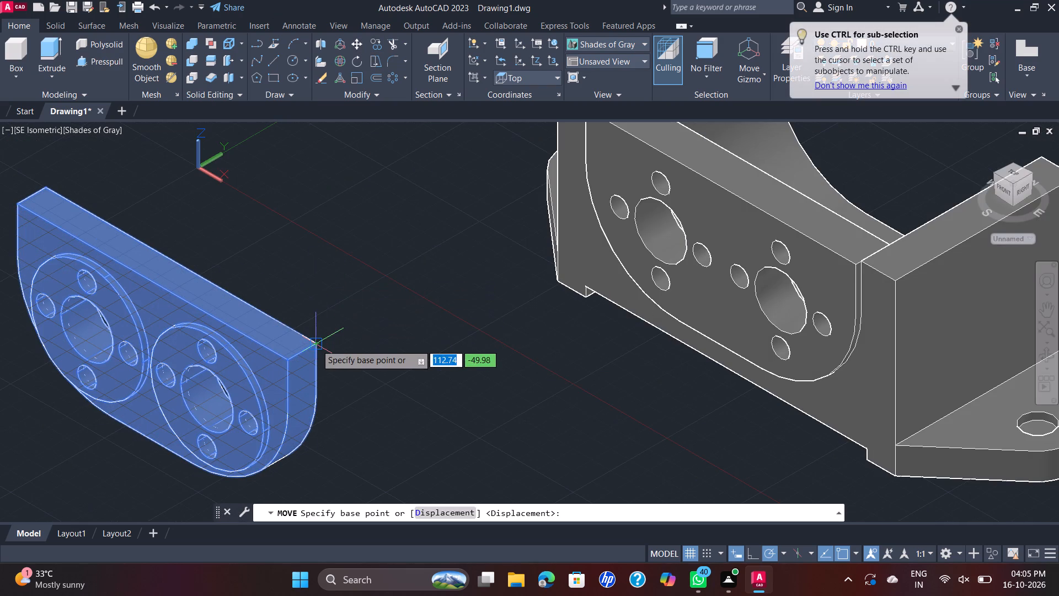
{"action": "left_click", "coordinate": [316, 344]}
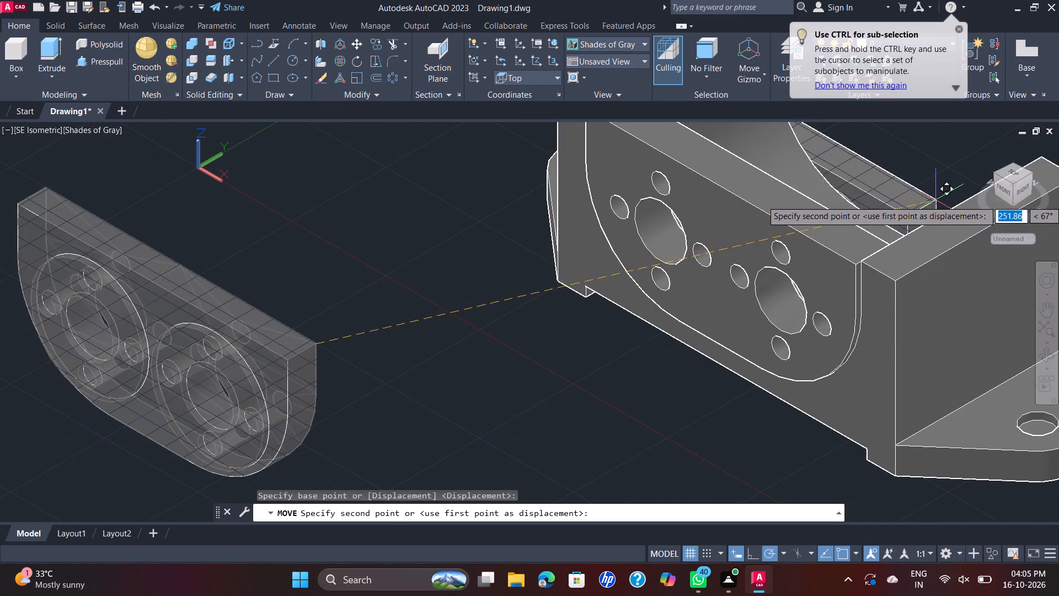
{"action": "scroll", "coordinate": [936, 200], "scroll_direction": "down", "scroll_amount": 1}
{"action": "middle_click_drag", "start_coordinate": [940, 180], "coordinate": [940, 181]}
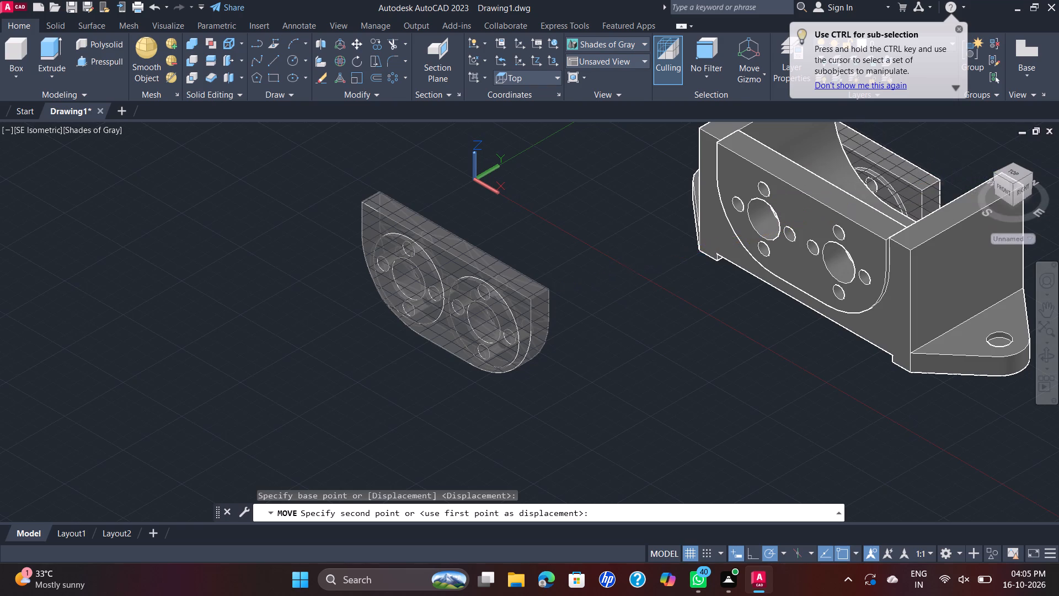
{"action": "middle_click_drag", "start_coordinate": [940, 181], "coordinate": [819, 282]}
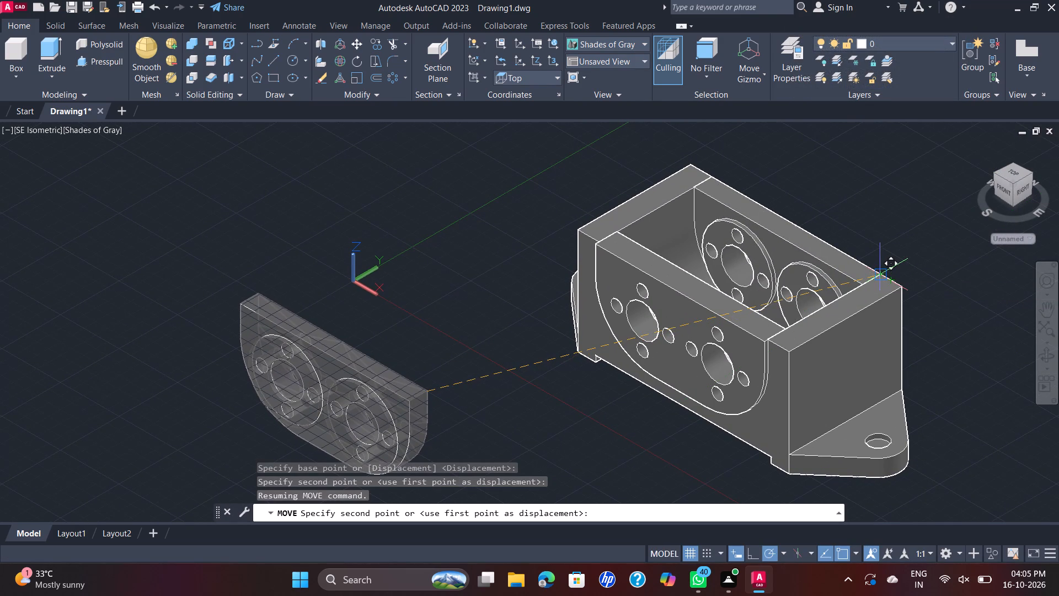
{"action": "left_click", "coordinate": [877, 276]}
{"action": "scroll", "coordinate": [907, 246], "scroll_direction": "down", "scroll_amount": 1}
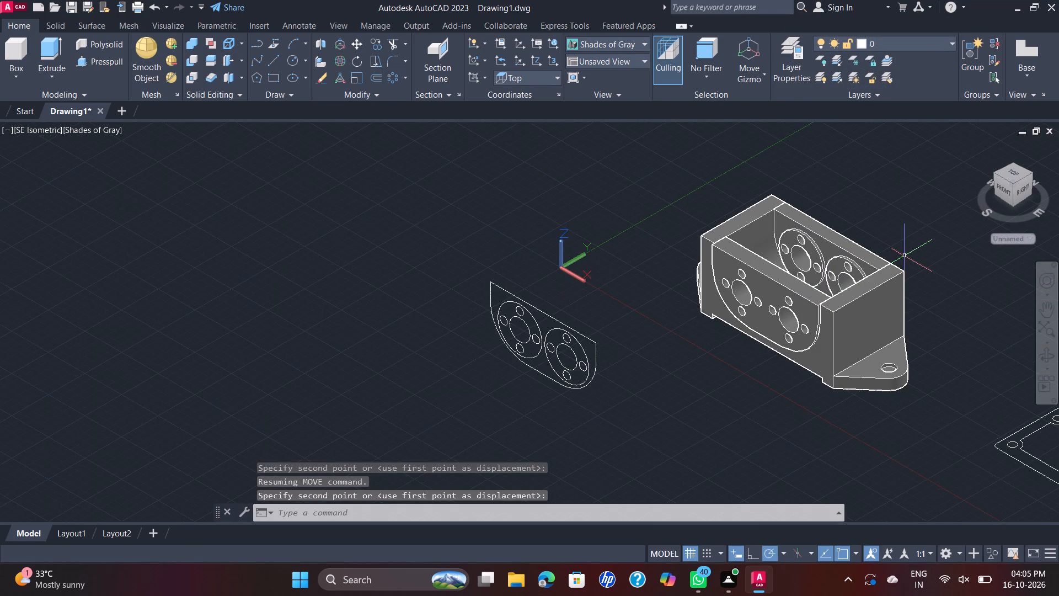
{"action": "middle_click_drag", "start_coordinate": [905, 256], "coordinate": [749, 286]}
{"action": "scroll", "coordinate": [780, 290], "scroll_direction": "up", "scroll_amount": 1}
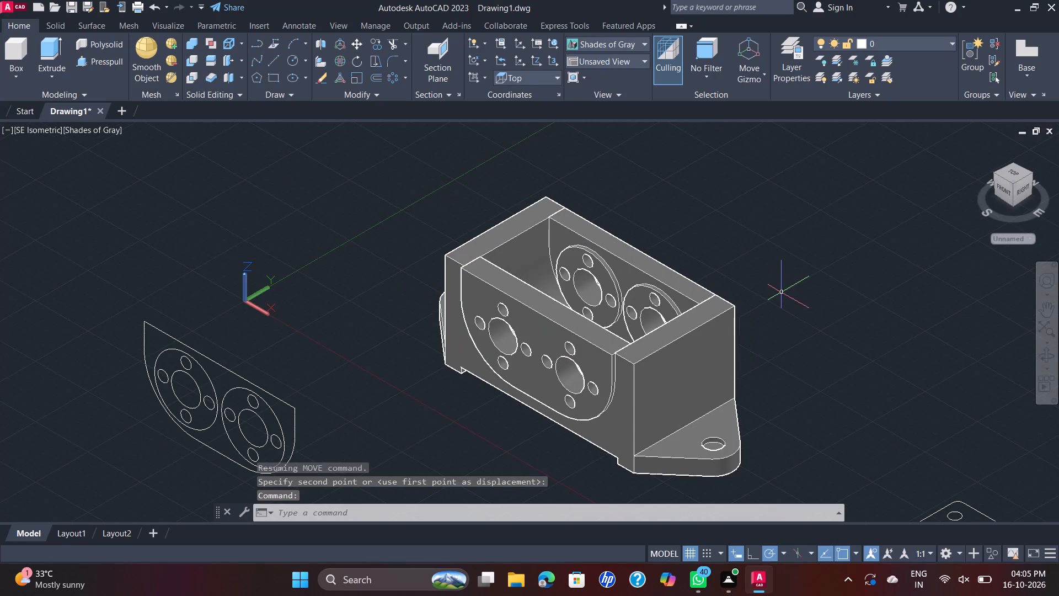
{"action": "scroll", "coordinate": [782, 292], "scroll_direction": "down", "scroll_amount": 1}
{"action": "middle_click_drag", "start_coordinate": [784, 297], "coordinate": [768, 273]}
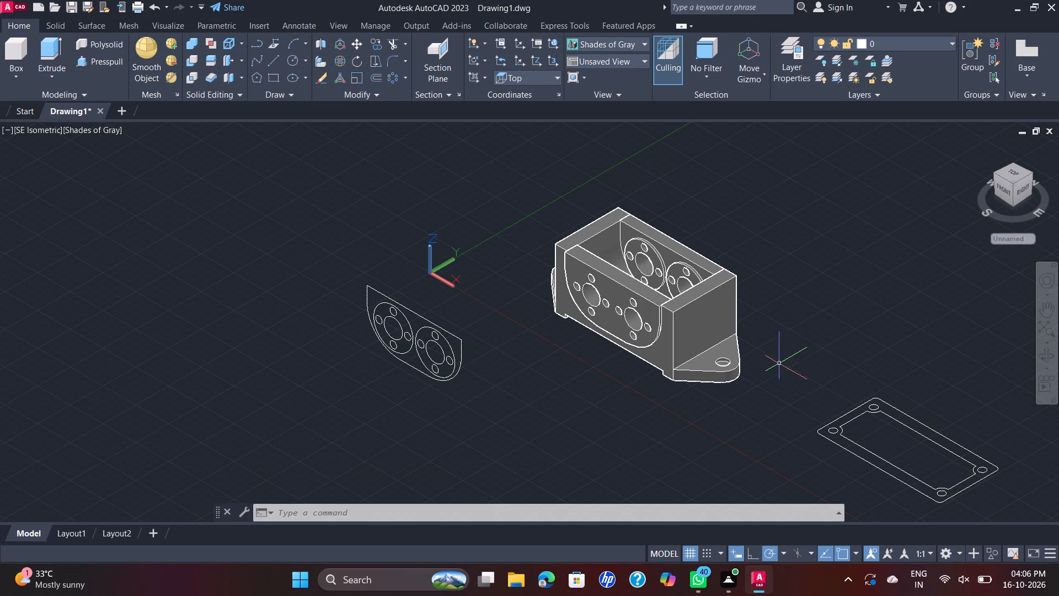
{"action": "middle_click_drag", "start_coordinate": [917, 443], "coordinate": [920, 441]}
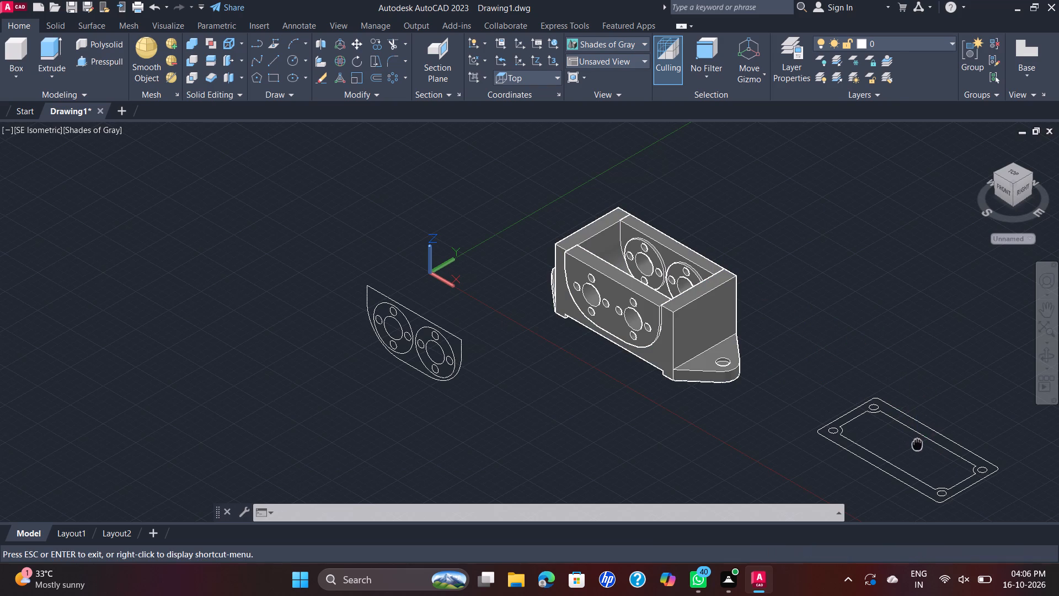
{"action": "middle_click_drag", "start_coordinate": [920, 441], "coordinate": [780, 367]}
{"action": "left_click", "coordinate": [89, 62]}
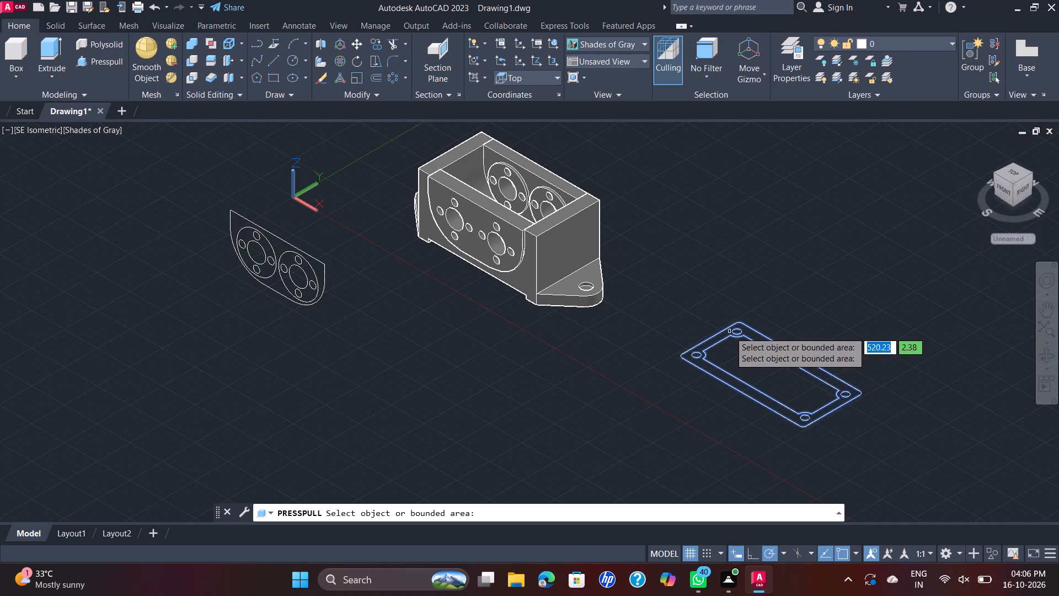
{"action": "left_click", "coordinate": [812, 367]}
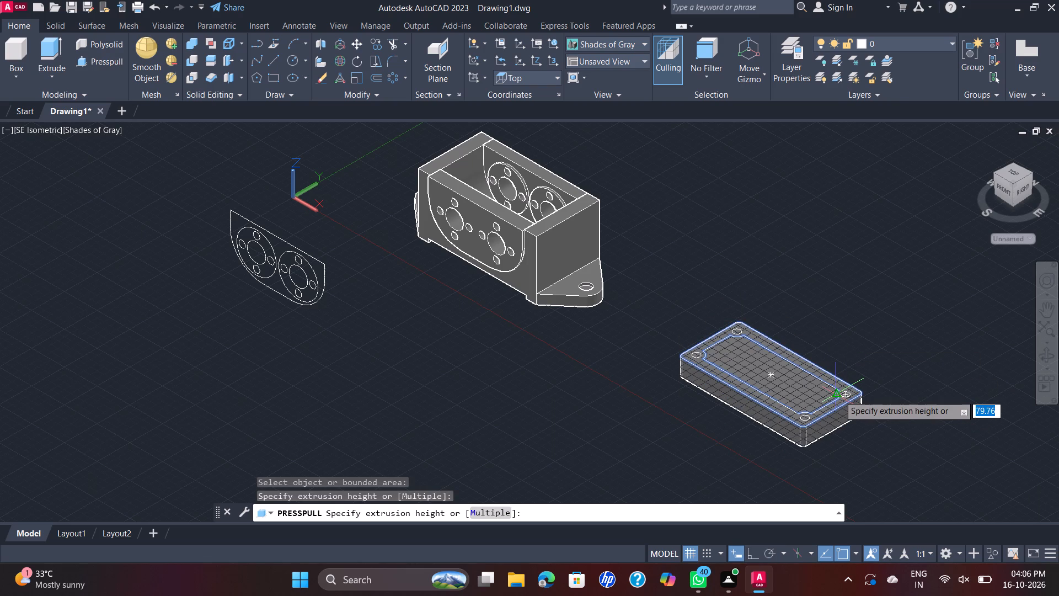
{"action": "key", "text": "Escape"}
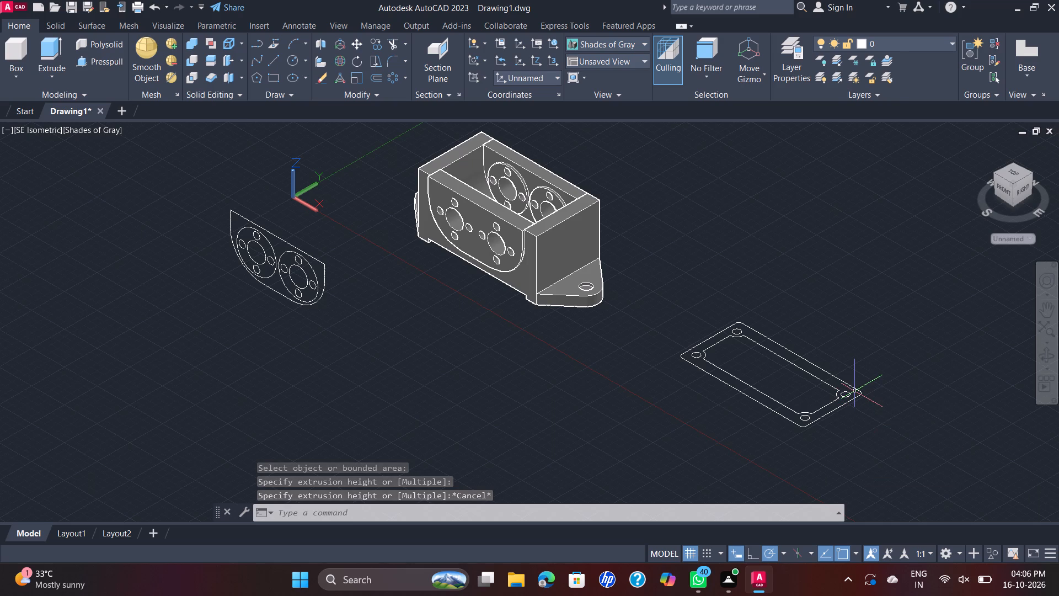
Presspull three of the cover plate's corner circles to a height of 12, leaving out the front corner circle nearest the viewer.
{"action": "scroll", "coordinate": [855, 391], "scroll_direction": "up", "scroll_amount": 2}
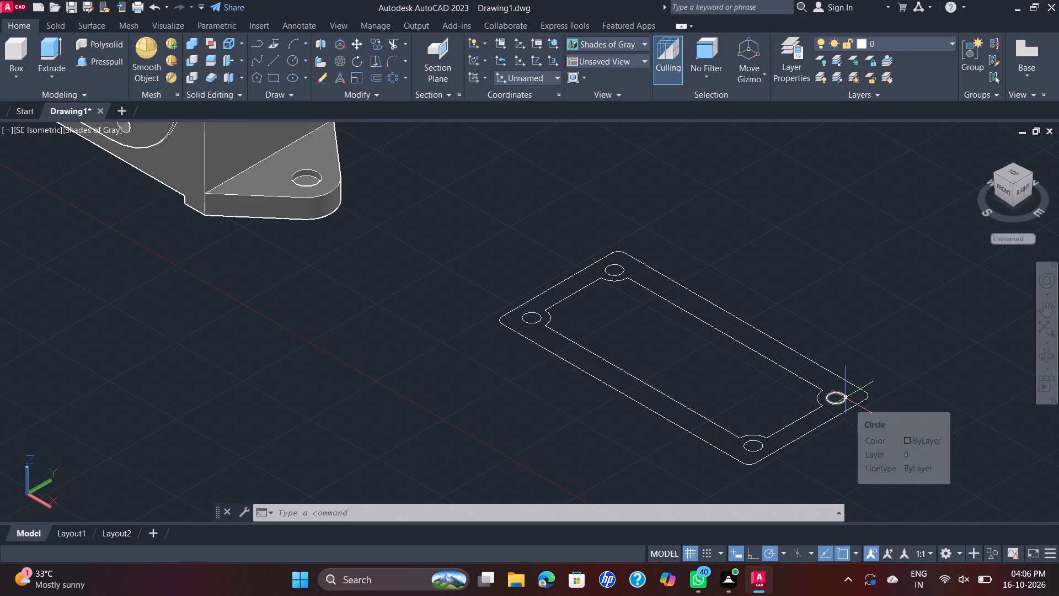
{"action": "left_click", "coordinate": [846, 398]}
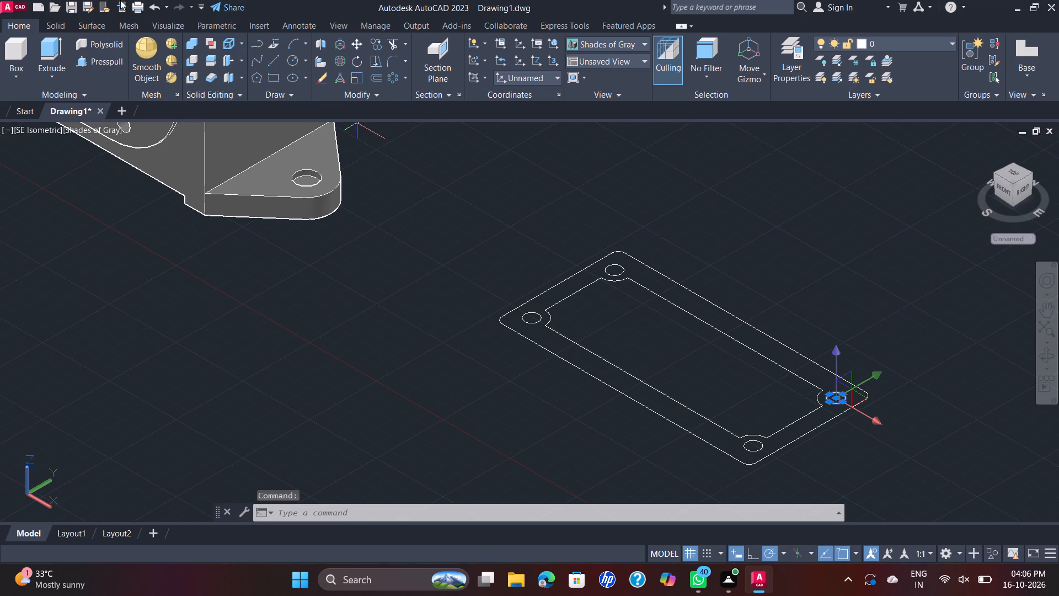
{"action": "key", "text": "space"}
{"action": "left_click", "coordinate": [836, 399]}
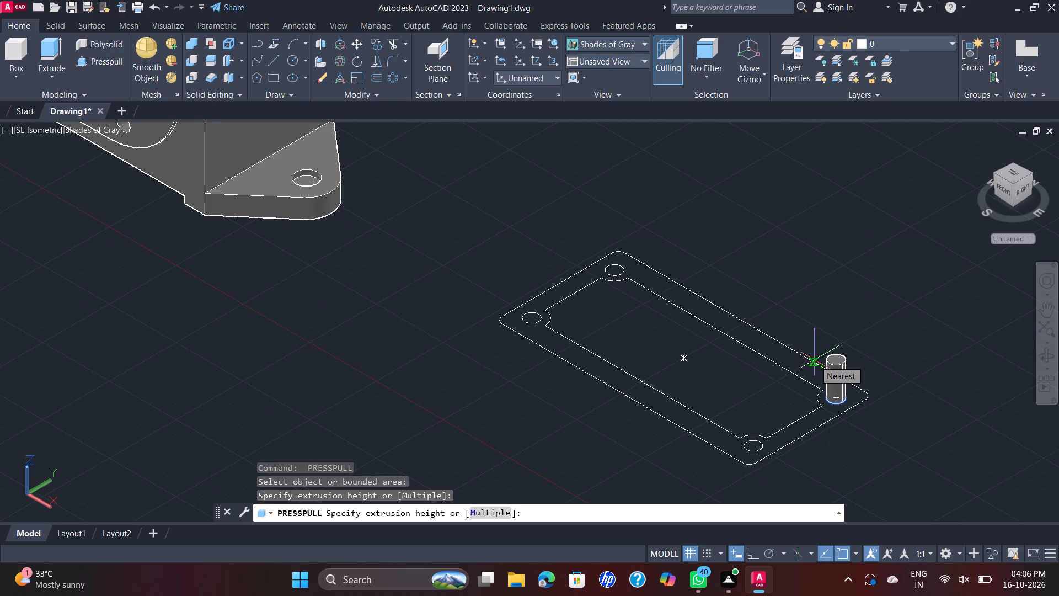
{"action": "type", "text": "12"}
{"action": "key", "text": "Return"}
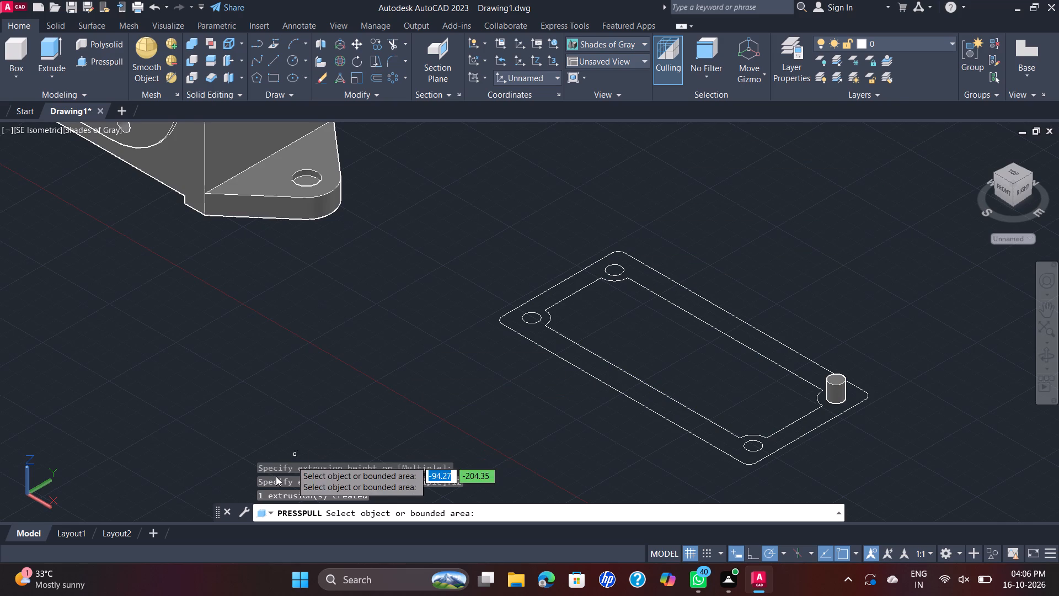
{"action": "left_click", "coordinate": [527, 316]}
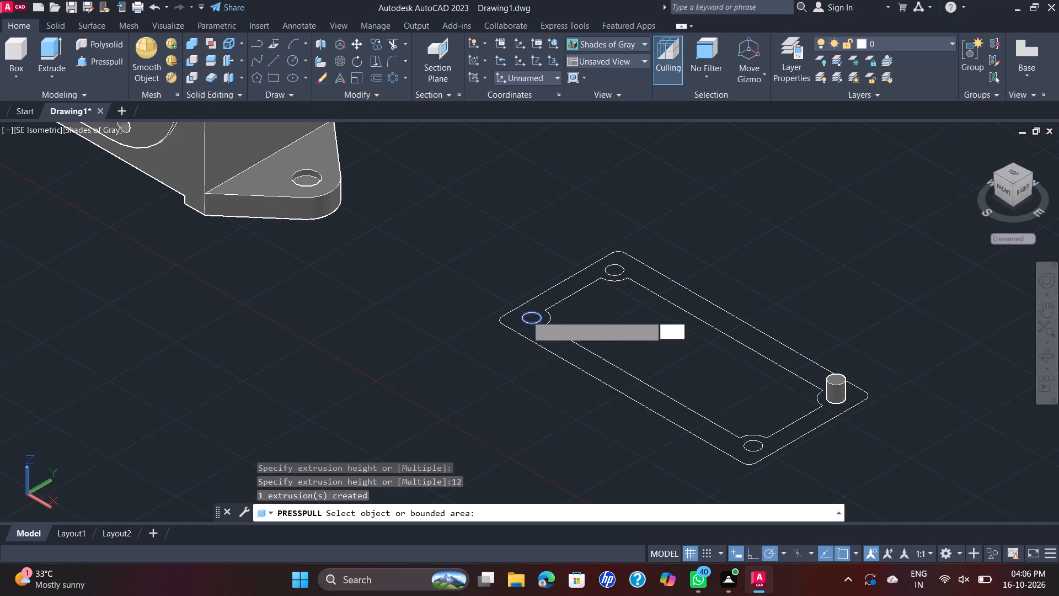
{"action": "type", "text": "12"}
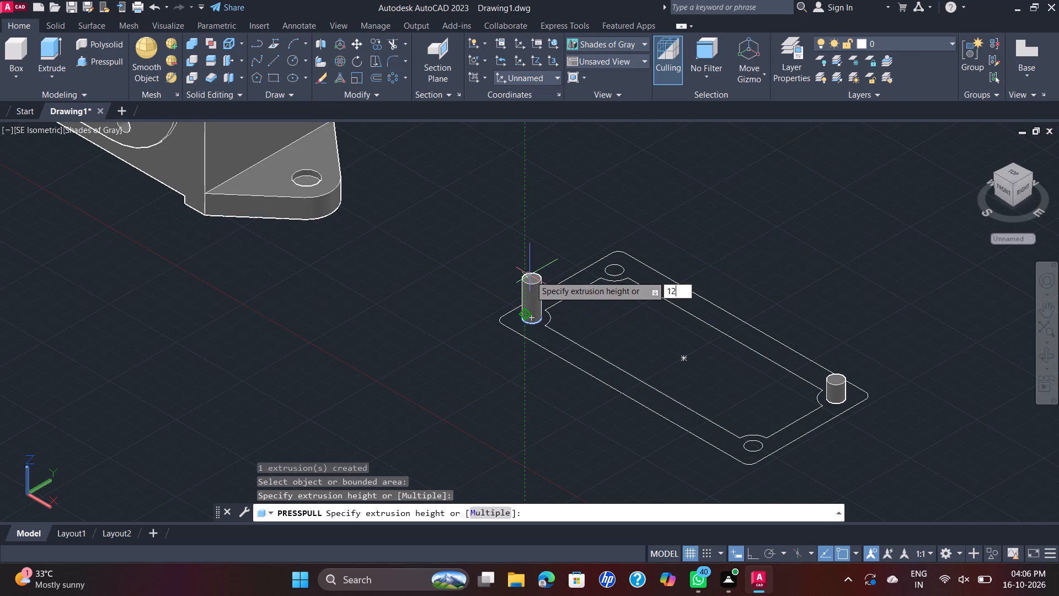
{"action": "key", "text": "Return"}
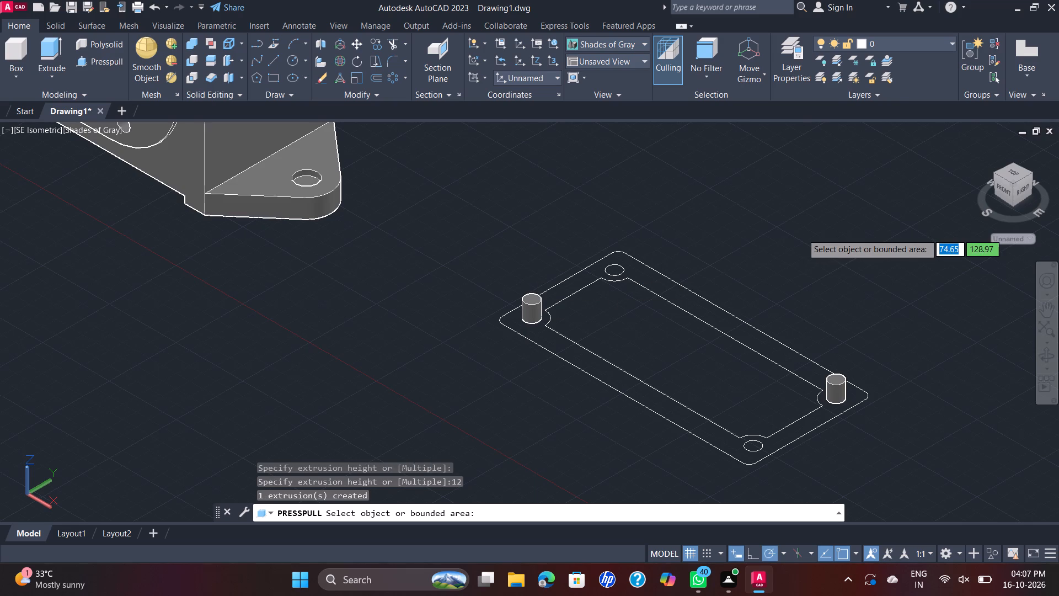
{"action": "left_click", "coordinate": [621, 273]}
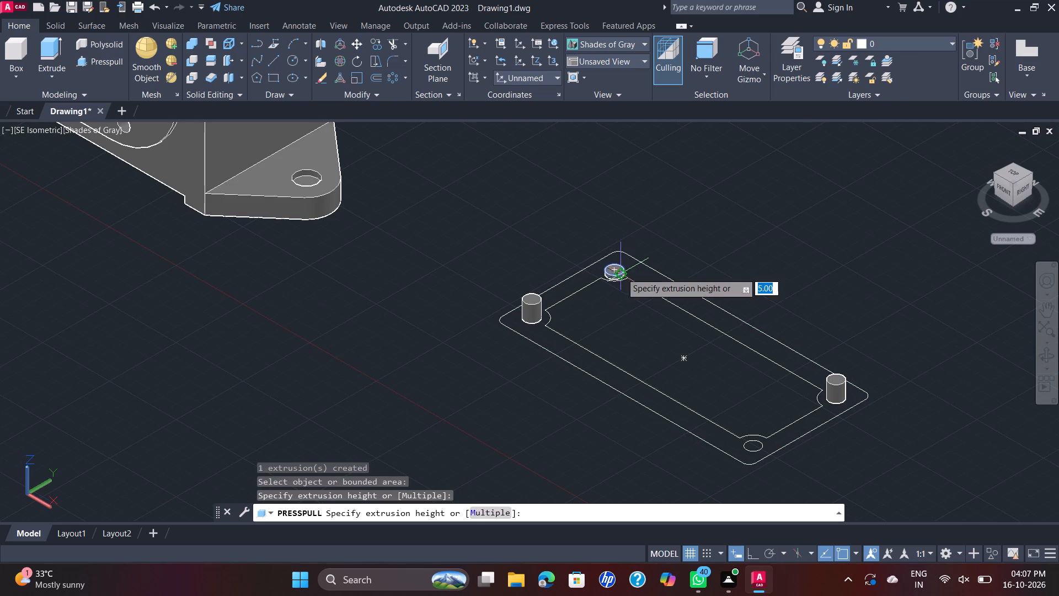
{"action": "type", "text": "12"}
{"action": "key", "text": "Return"}
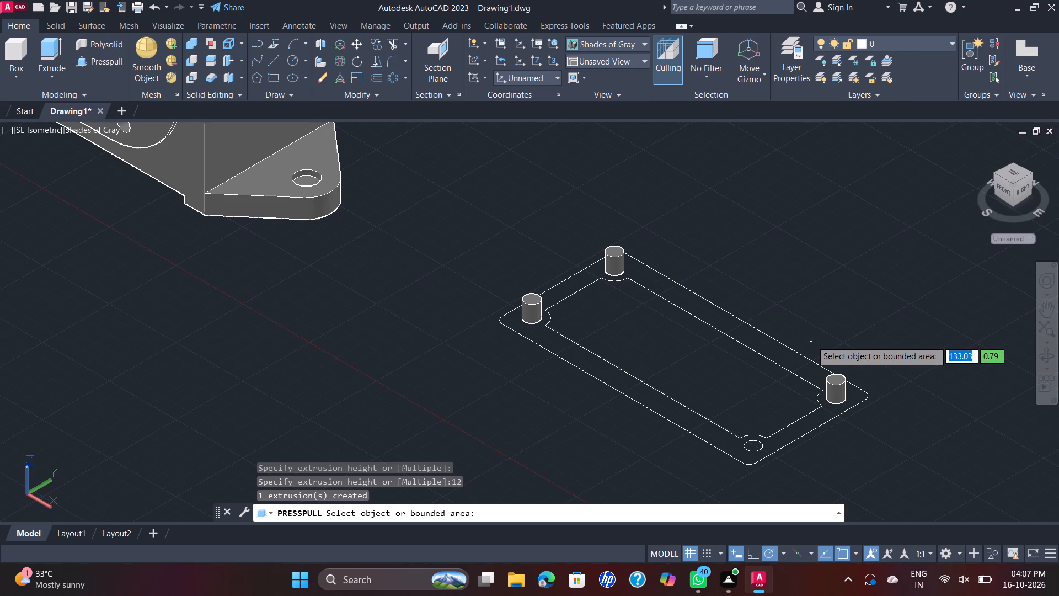
{"action": "key", "text": "Escape"}
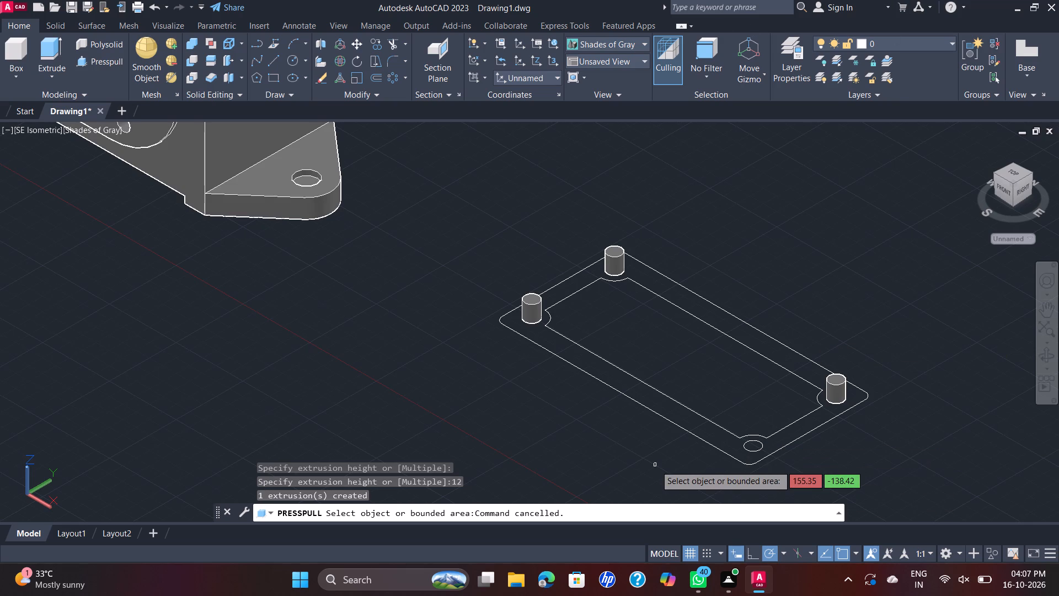
{"action": "key", "text": "Escape"}
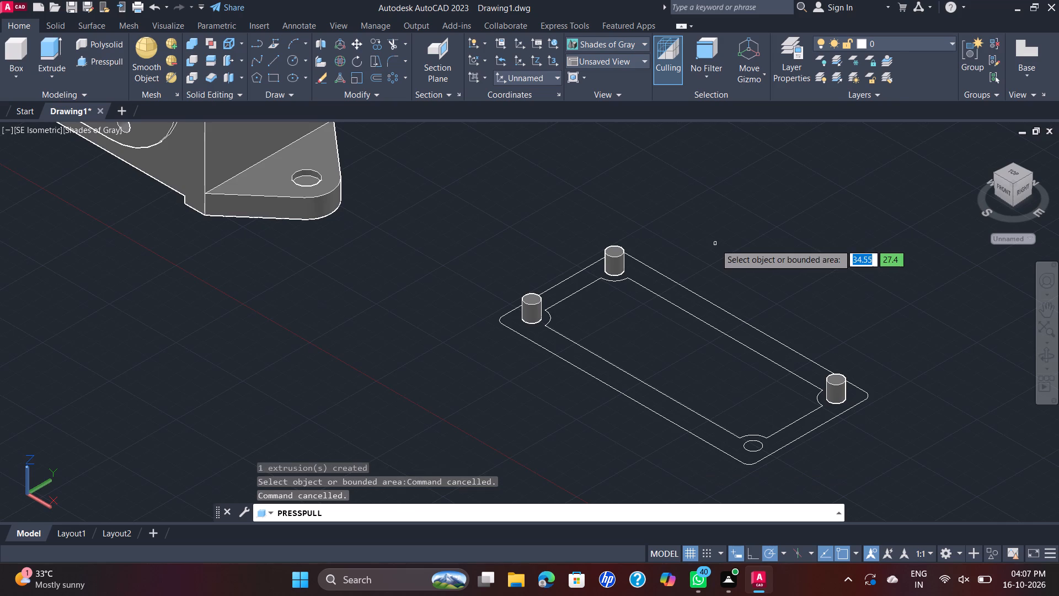
{"action": "key", "text": "Escape"}
{"action": "key", "text": "Escape"}
{"action": "key", "text": "Escape"}
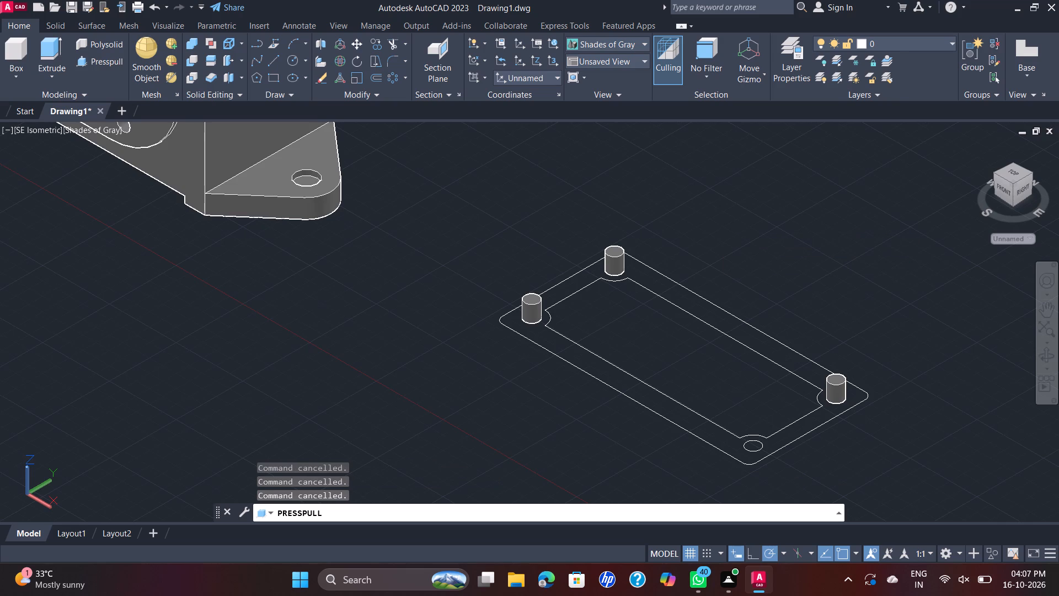
Delete the loose flat two-bore end plate profile beside the housing, including its circles and outer outline.
{"action": "scroll", "coordinate": [723, 227], "scroll_direction": "down", "scroll_amount": 3}
{"action": "middle_click_drag", "start_coordinate": [723, 228], "coordinate": [707, 295]}
{"action": "scroll", "coordinate": [710, 284], "scroll_direction": "down", "scroll_amount": 1}
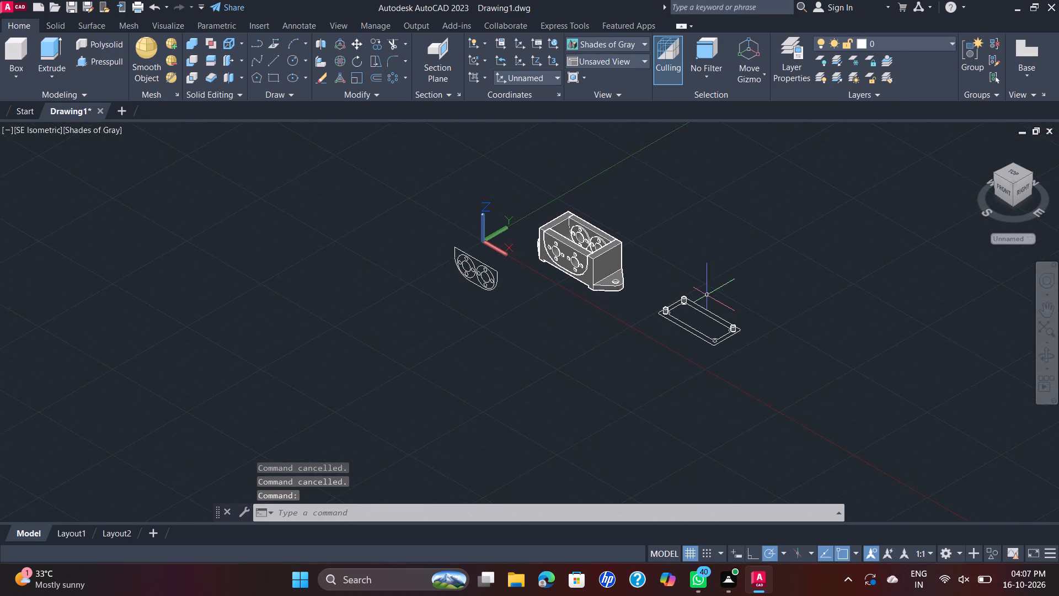
{"action": "scroll", "coordinate": [701, 322], "scroll_direction": "up", "scroll_amount": 2}
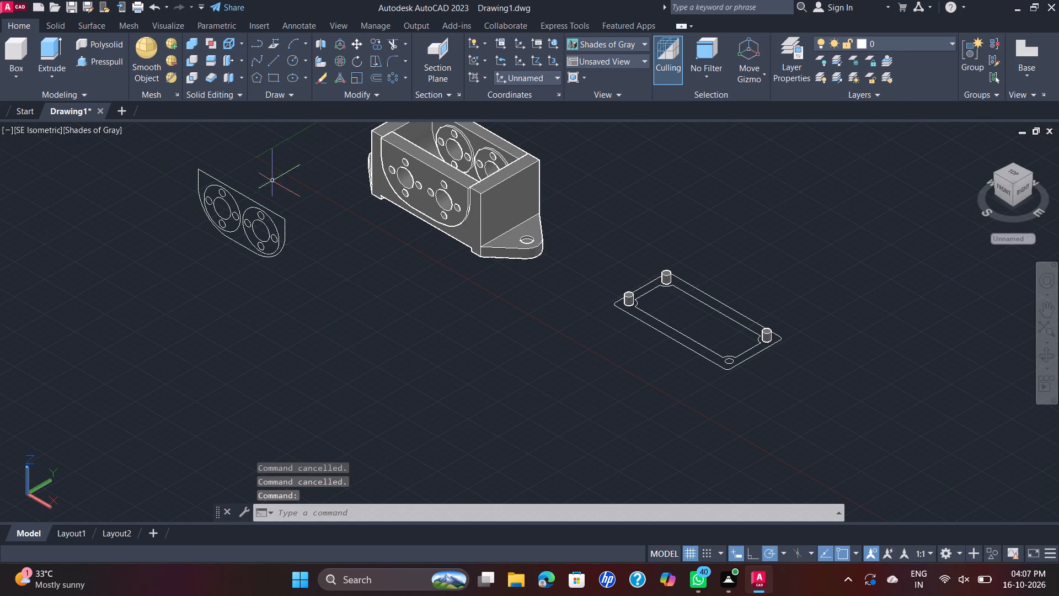
{"action": "left_click", "coordinate": [172, 172]}
{"action": "left_click", "coordinate": [306, 291]}
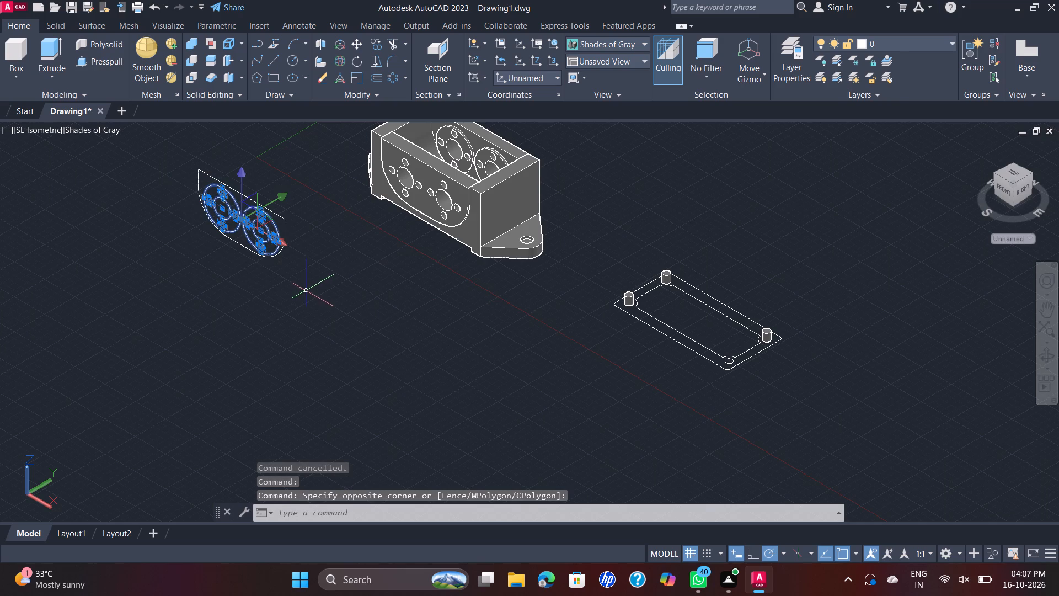
{"action": "key", "text": "Delete"}
{"action": "left_click", "coordinate": [158, 153]}
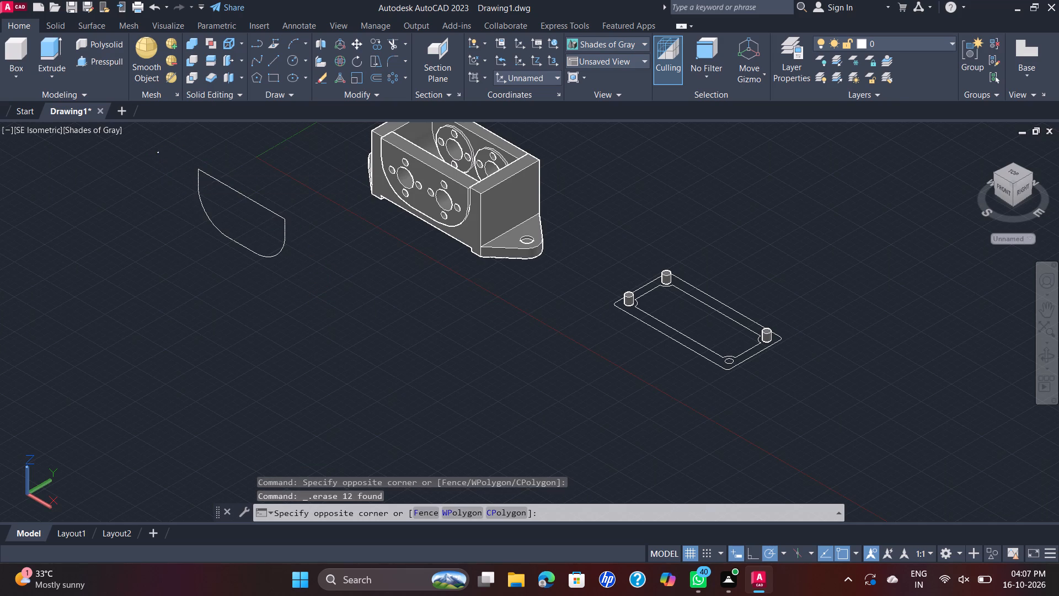
{"action": "left_click", "coordinate": [320, 297]}
{"action": "key", "text": "Delete"}
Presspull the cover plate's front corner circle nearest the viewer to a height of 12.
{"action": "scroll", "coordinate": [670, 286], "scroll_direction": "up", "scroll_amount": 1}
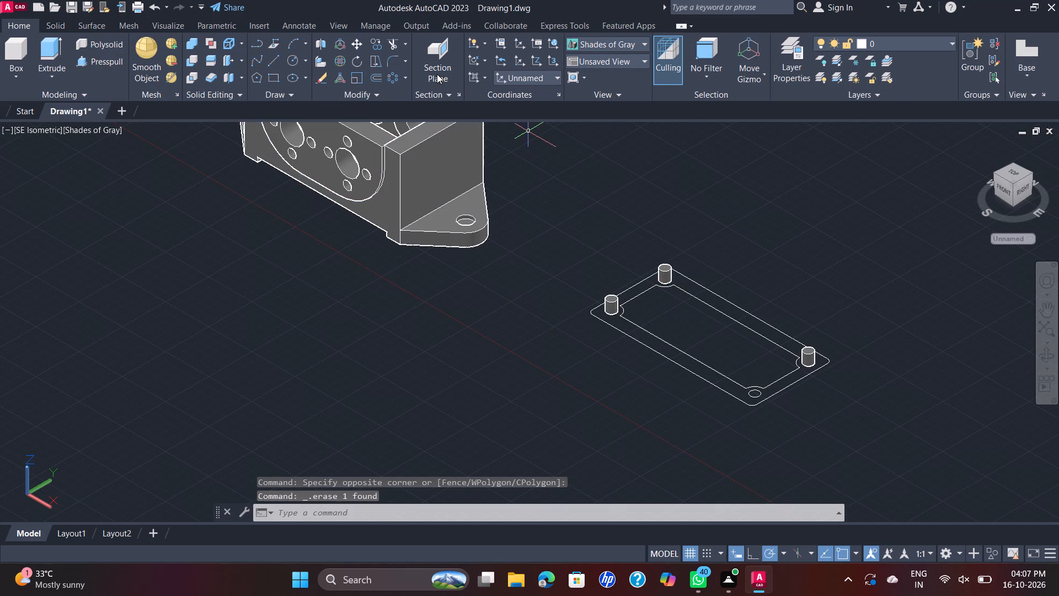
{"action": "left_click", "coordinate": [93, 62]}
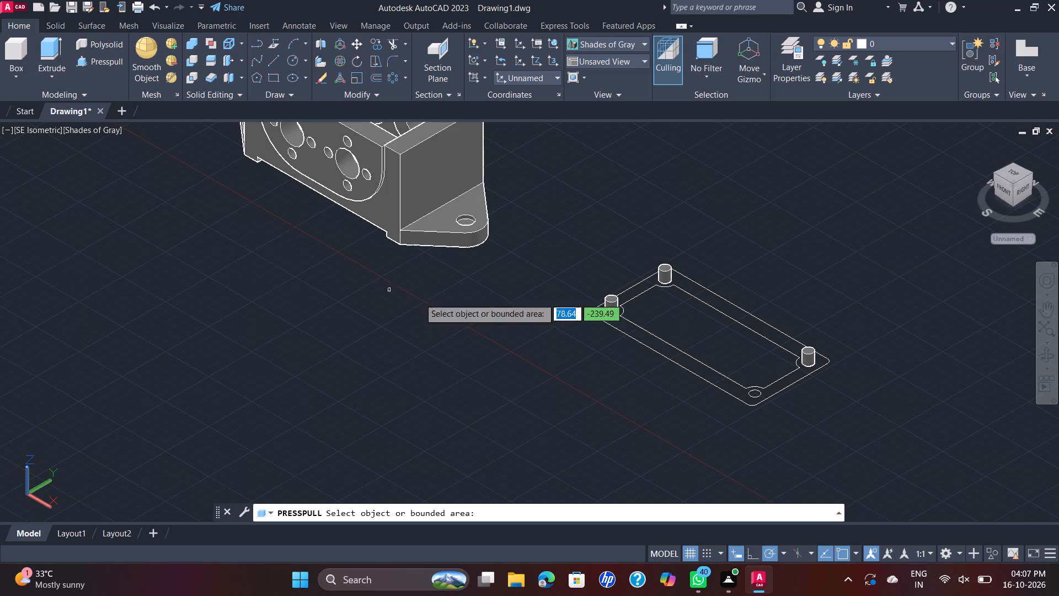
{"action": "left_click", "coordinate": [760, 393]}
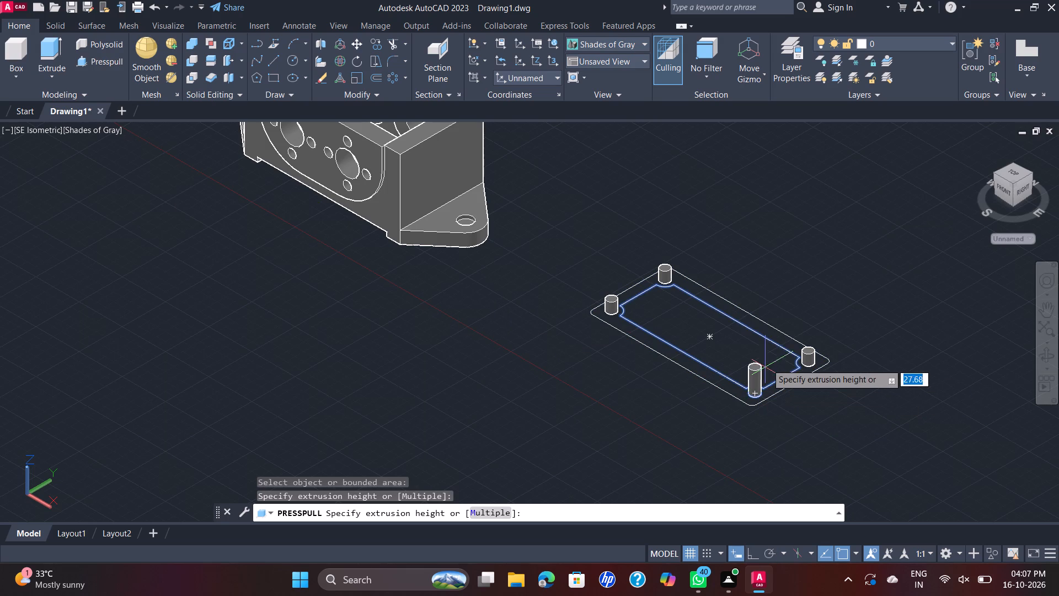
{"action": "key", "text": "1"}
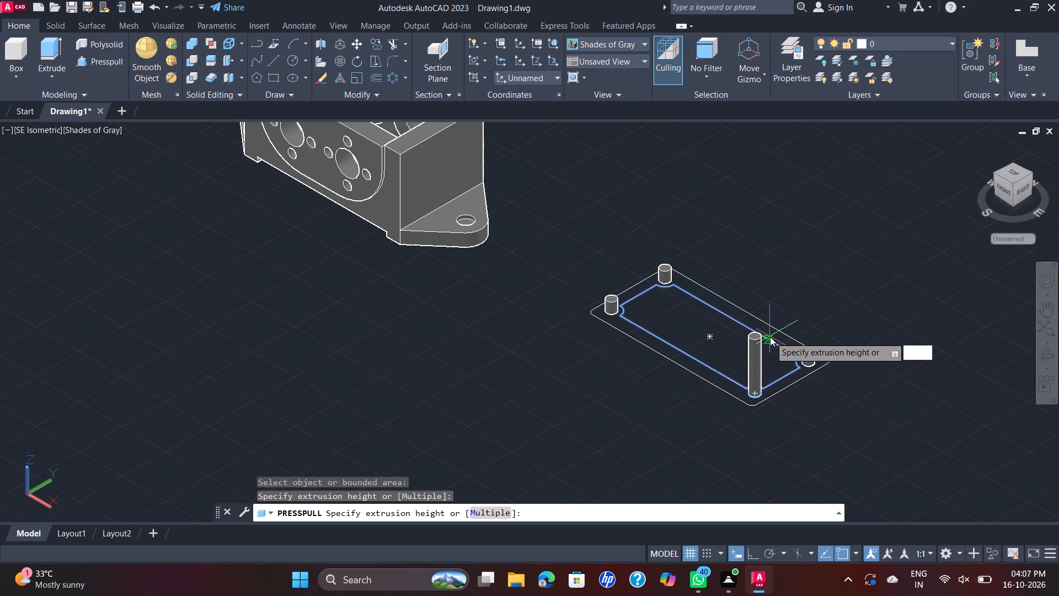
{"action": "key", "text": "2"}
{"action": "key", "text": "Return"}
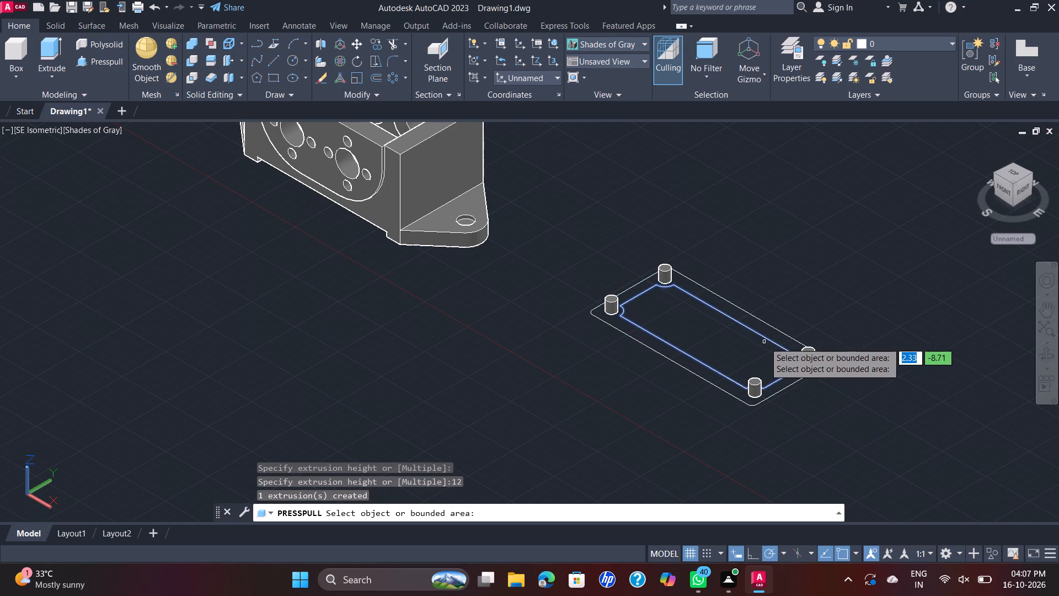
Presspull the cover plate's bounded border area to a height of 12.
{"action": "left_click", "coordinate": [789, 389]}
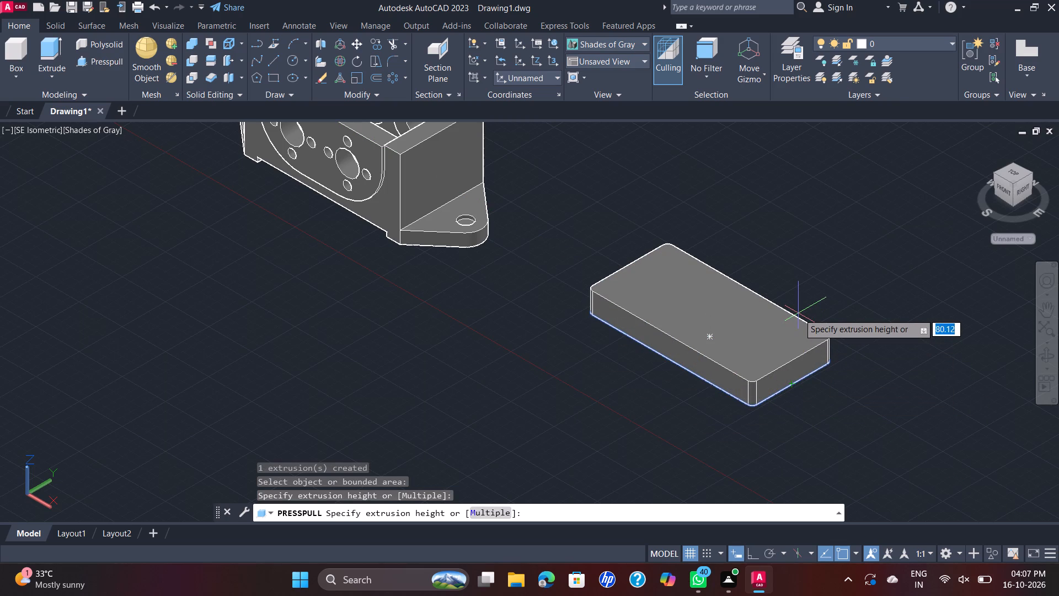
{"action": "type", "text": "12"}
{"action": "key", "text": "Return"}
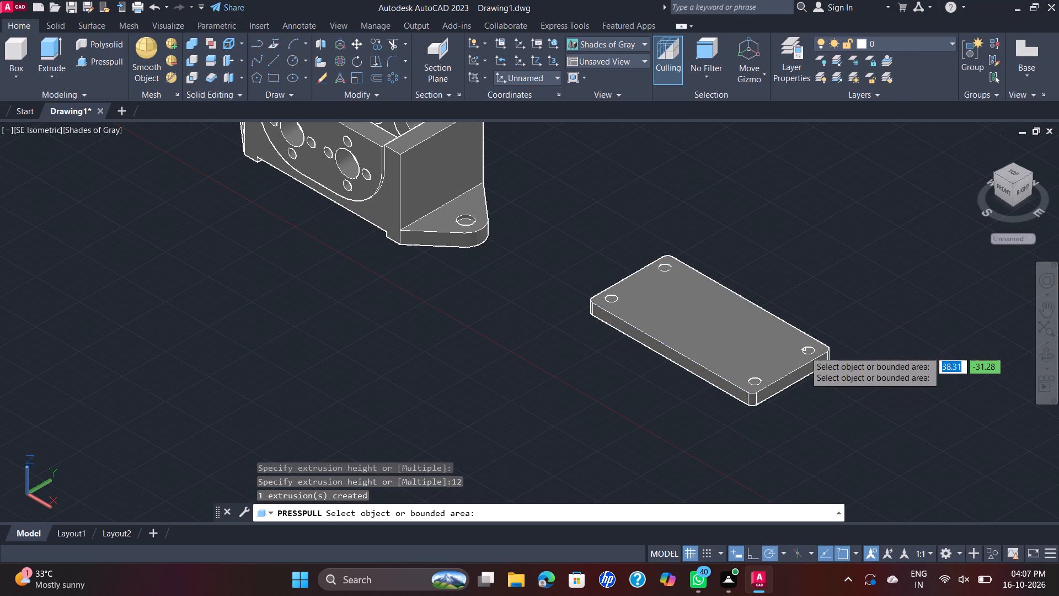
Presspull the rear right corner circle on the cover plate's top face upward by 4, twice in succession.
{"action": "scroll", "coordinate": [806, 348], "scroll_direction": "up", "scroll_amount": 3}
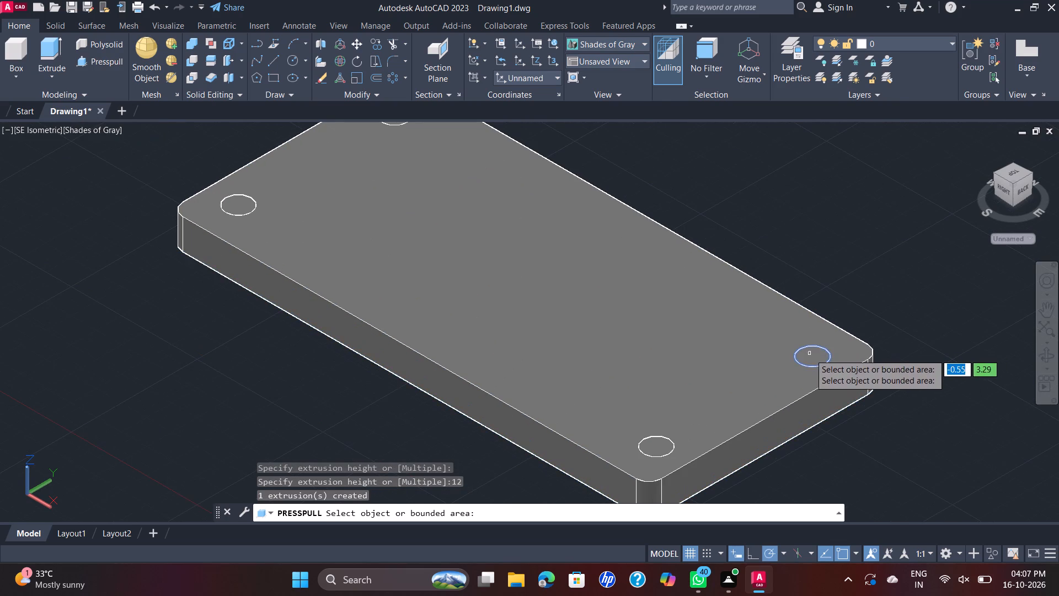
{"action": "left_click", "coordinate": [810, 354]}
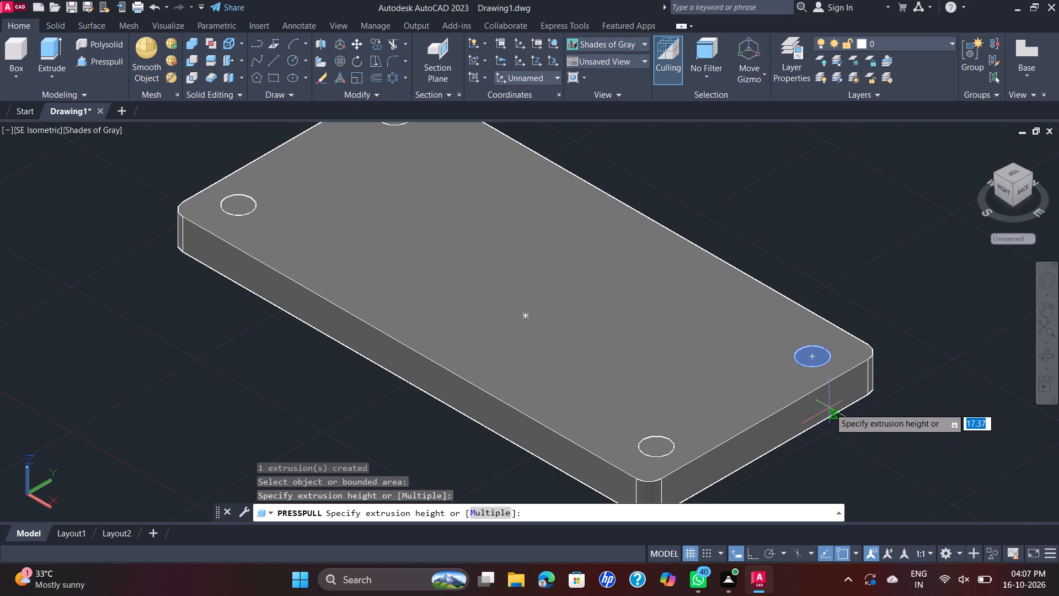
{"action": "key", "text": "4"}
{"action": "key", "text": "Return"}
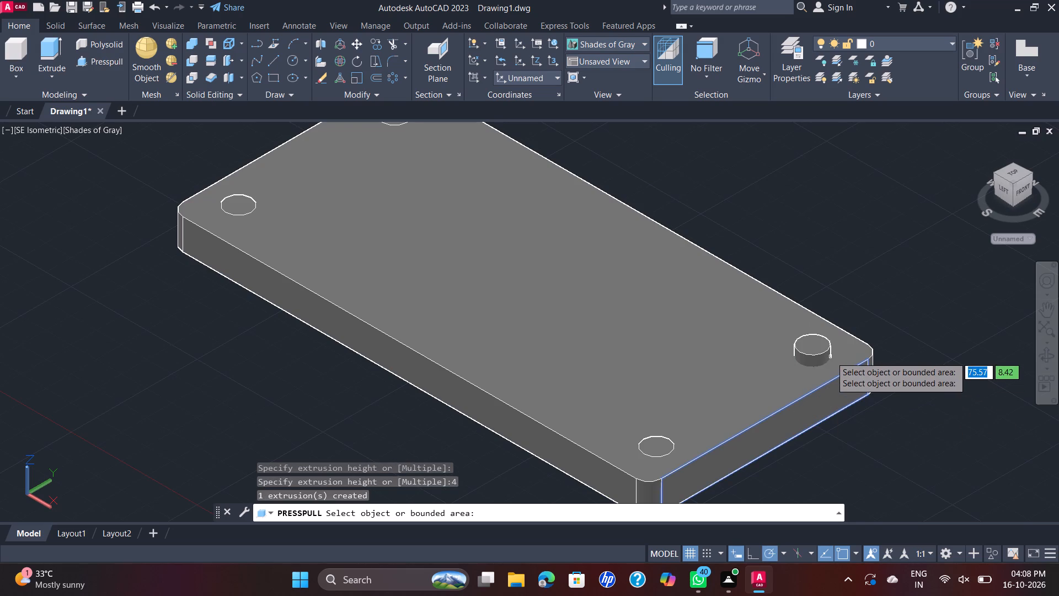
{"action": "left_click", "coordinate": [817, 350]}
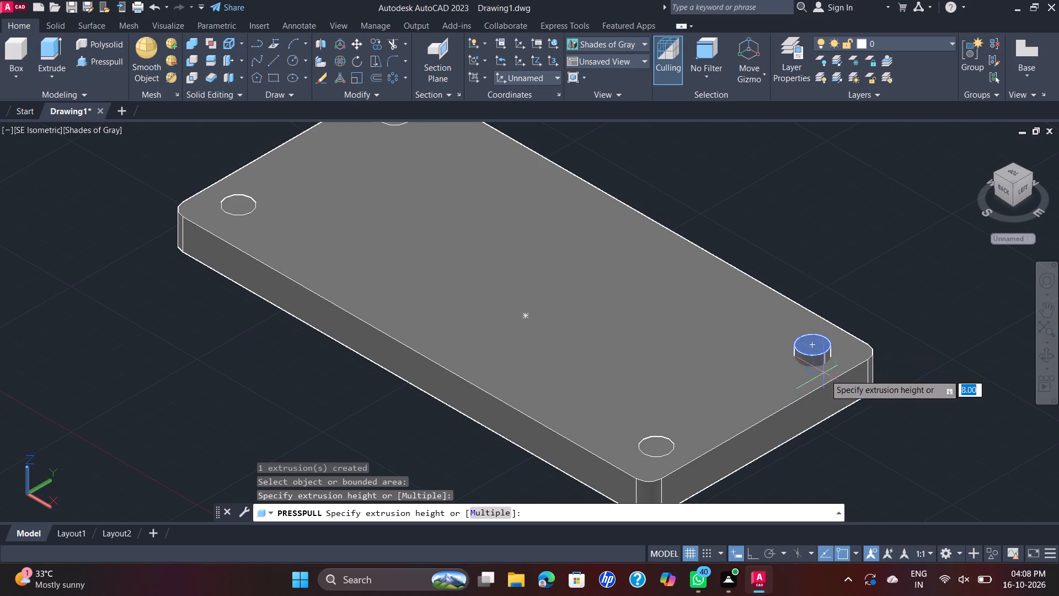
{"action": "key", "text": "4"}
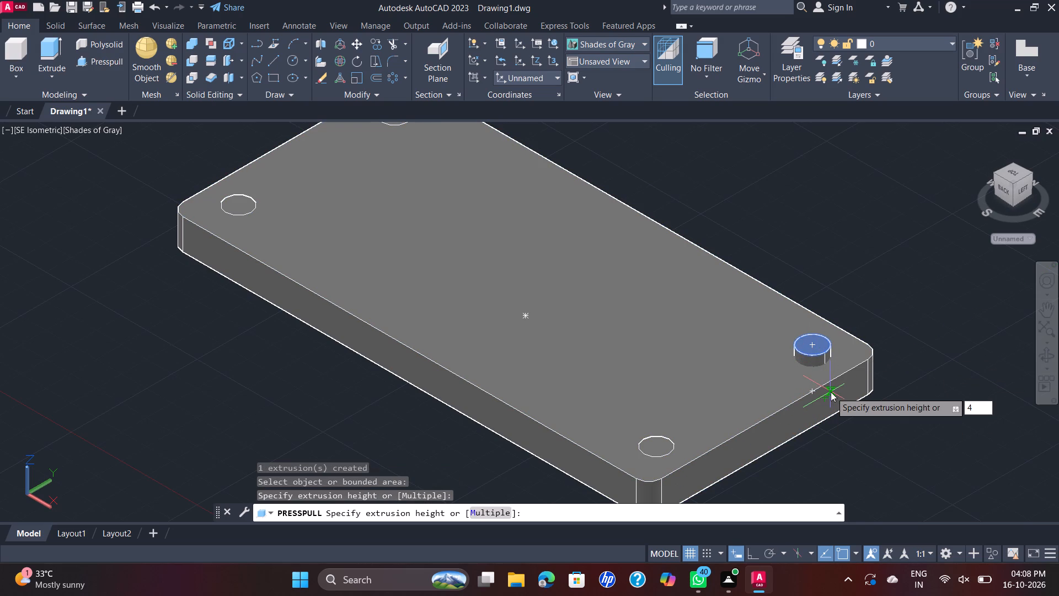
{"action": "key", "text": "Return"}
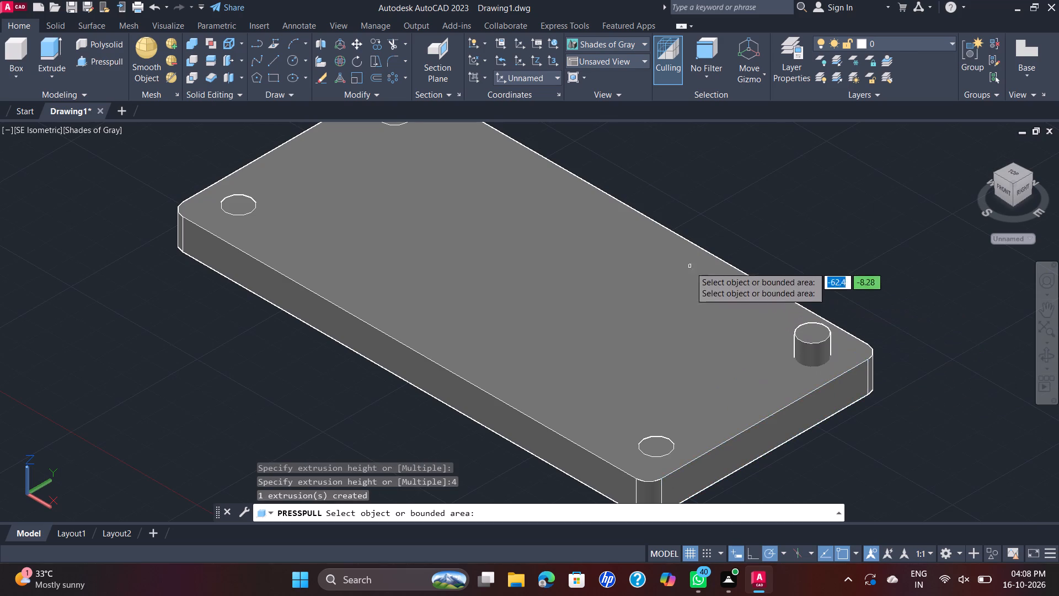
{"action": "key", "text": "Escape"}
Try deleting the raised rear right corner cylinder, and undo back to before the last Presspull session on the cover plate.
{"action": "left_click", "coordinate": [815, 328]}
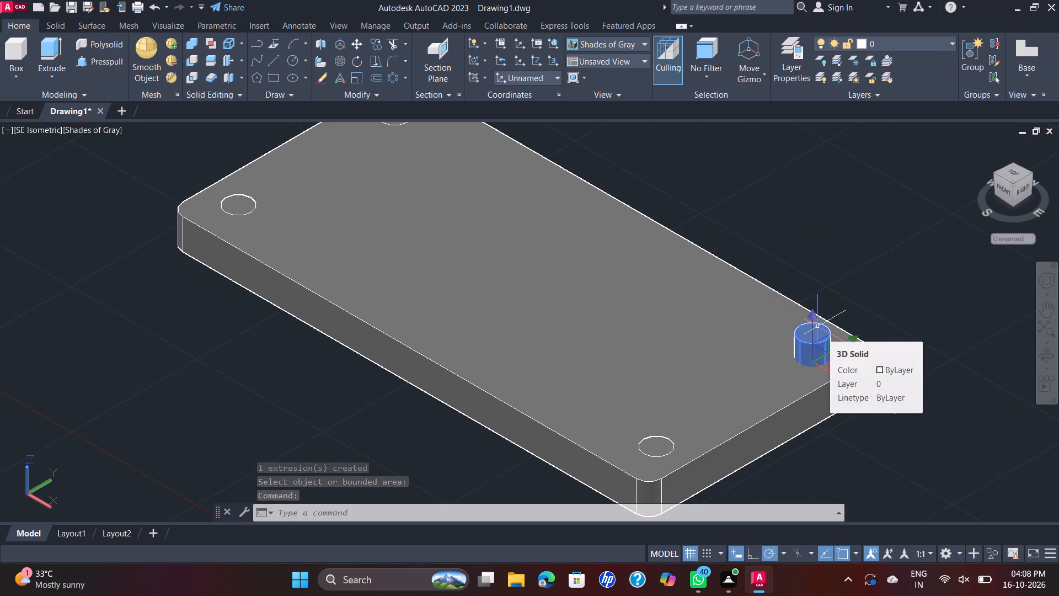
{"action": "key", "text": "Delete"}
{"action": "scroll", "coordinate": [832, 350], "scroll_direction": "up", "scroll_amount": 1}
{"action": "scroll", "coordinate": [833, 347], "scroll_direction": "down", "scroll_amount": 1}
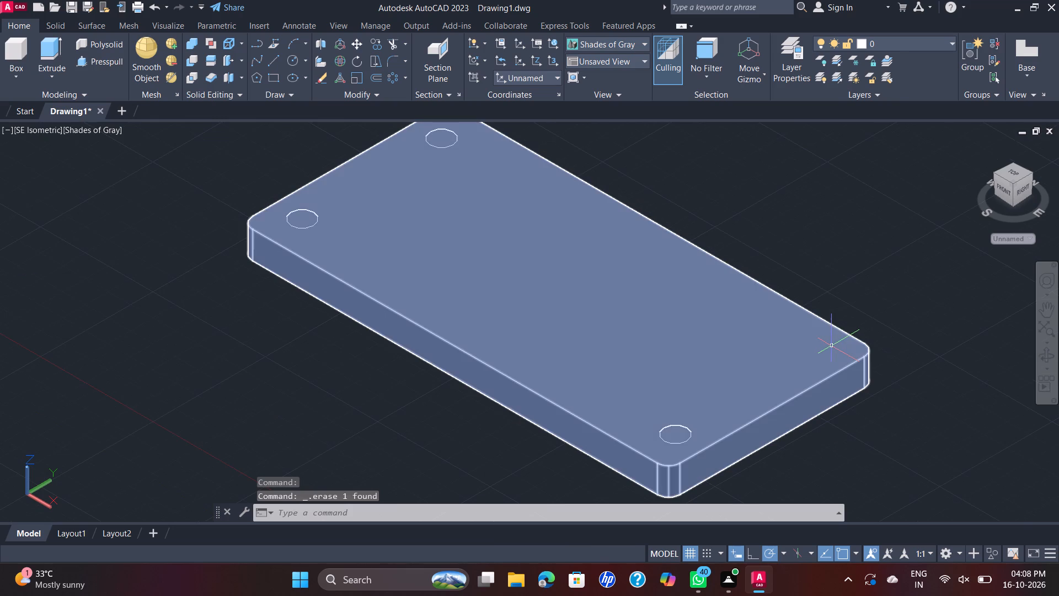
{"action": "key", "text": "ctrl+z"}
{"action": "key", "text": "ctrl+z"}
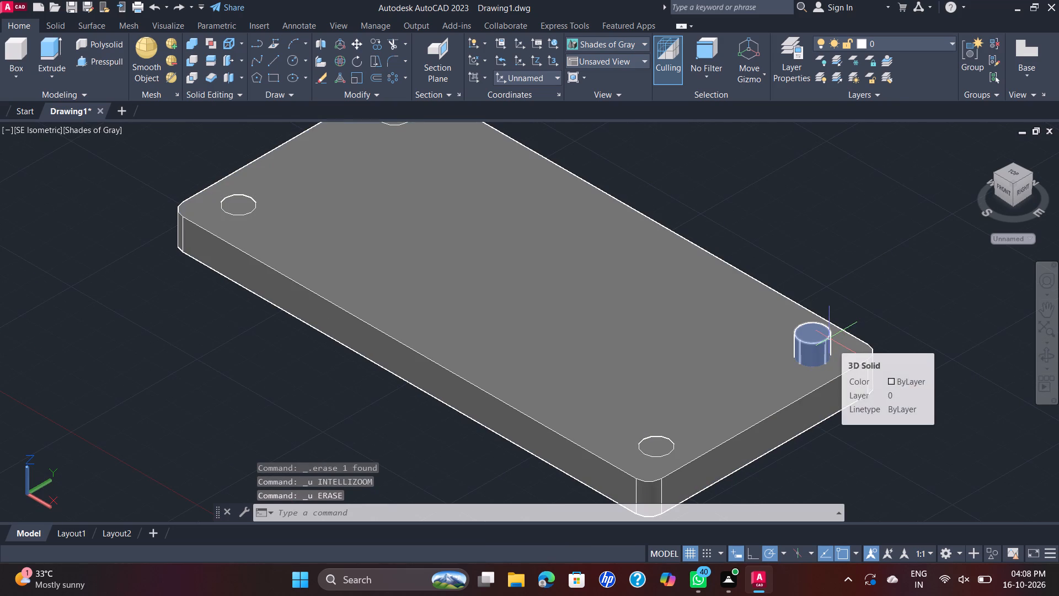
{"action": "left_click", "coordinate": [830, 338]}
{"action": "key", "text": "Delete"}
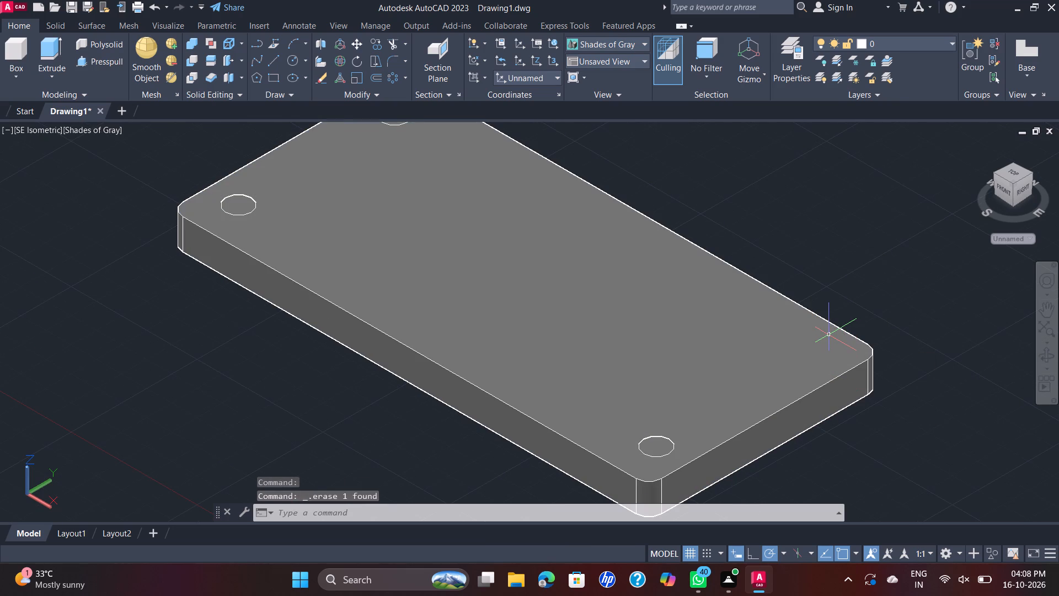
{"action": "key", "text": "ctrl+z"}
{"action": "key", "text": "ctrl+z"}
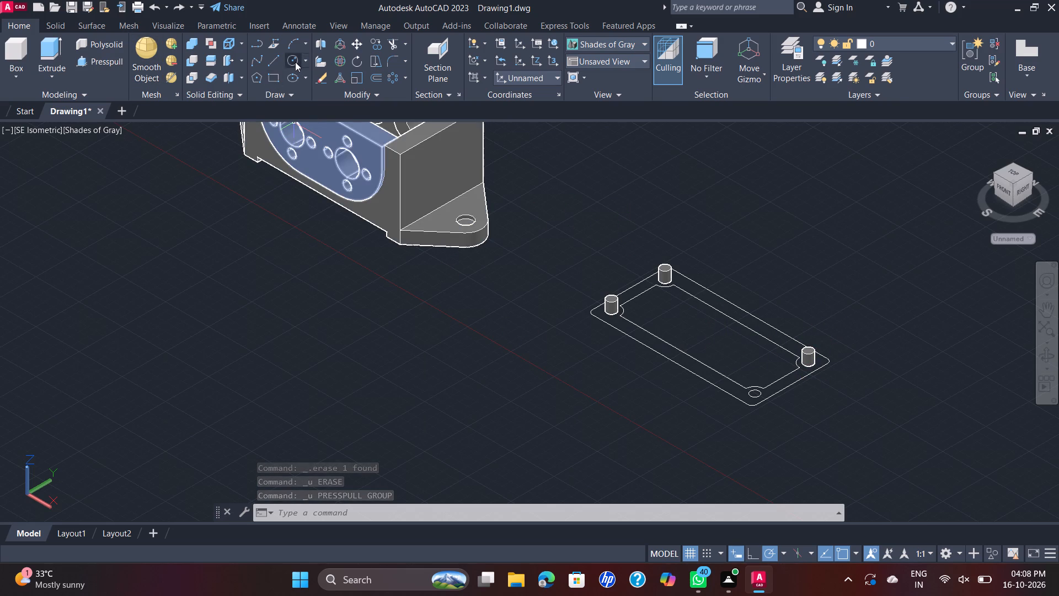
Presspull the cover plate's remaining front corner circle nearest the viewer to a height of 12.
{"action": "left_click", "coordinate": [108, 60]}
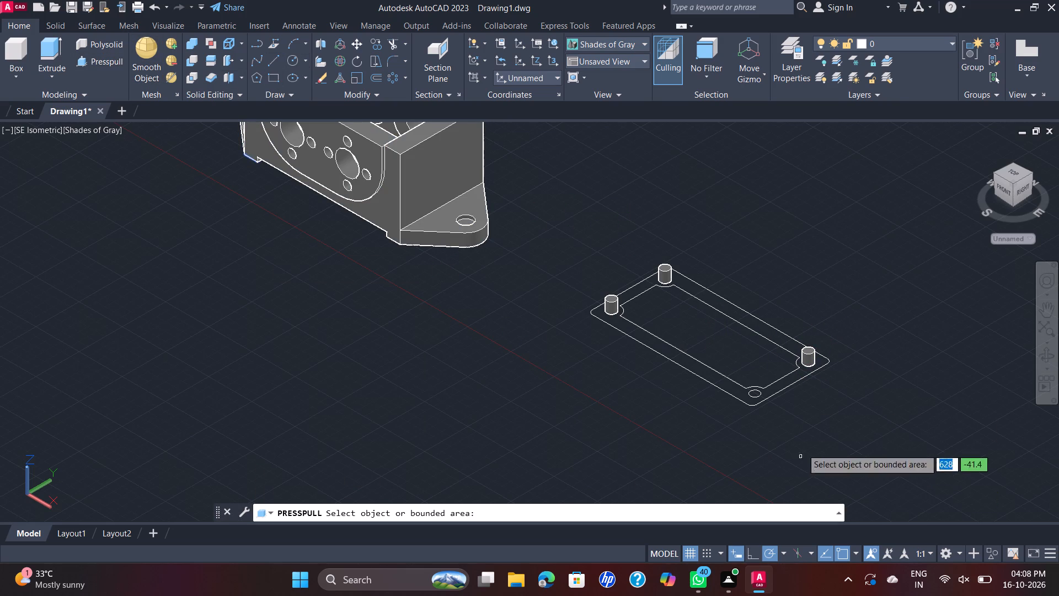
{"action": "left_click", "coordinate": [757, 390]}
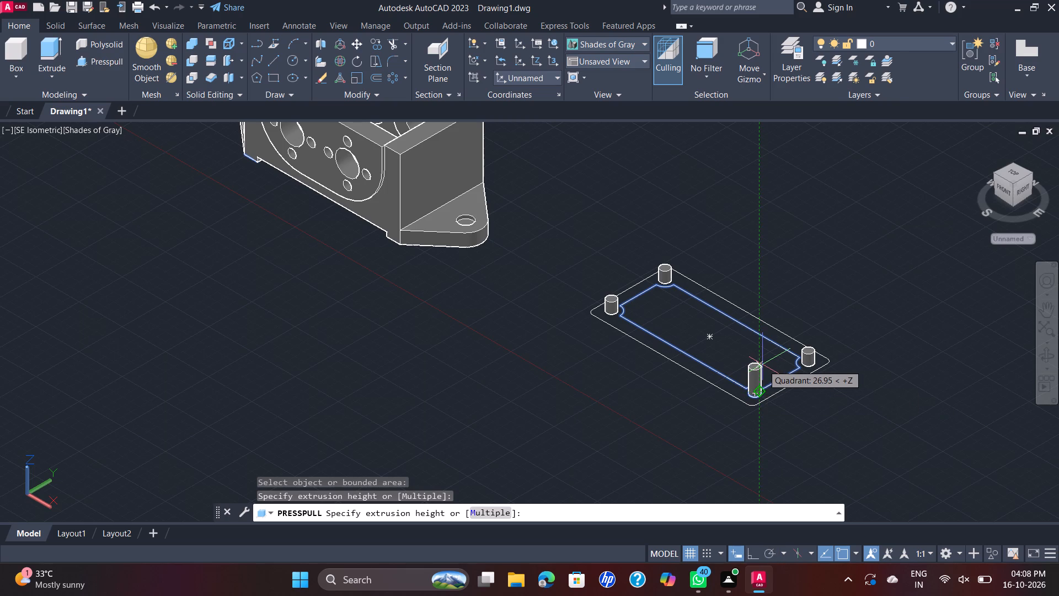
{"action": "type", "text": "12"}
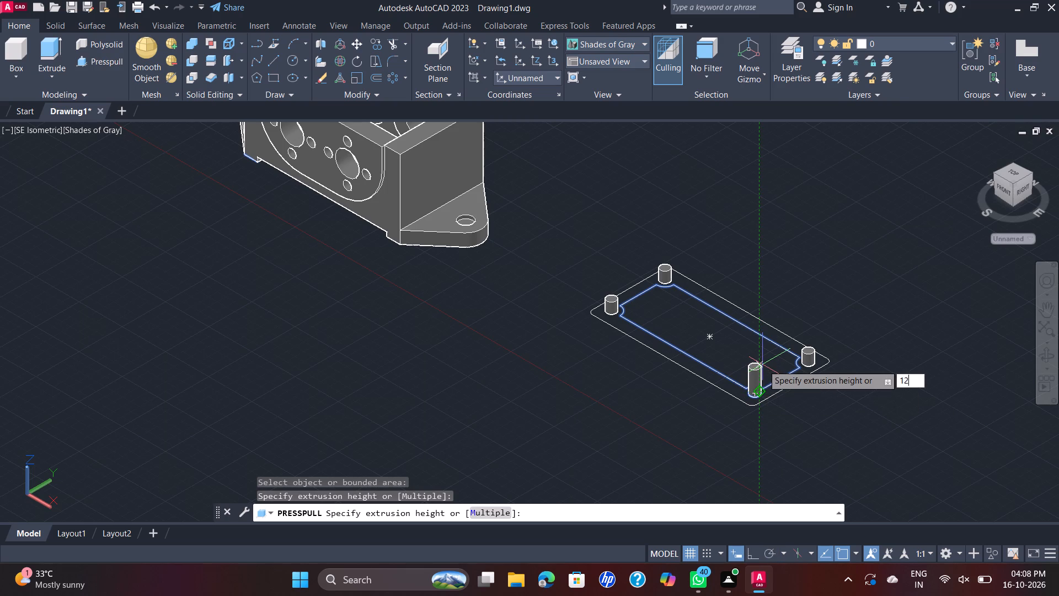
{"action": "key", "text": "Return"}
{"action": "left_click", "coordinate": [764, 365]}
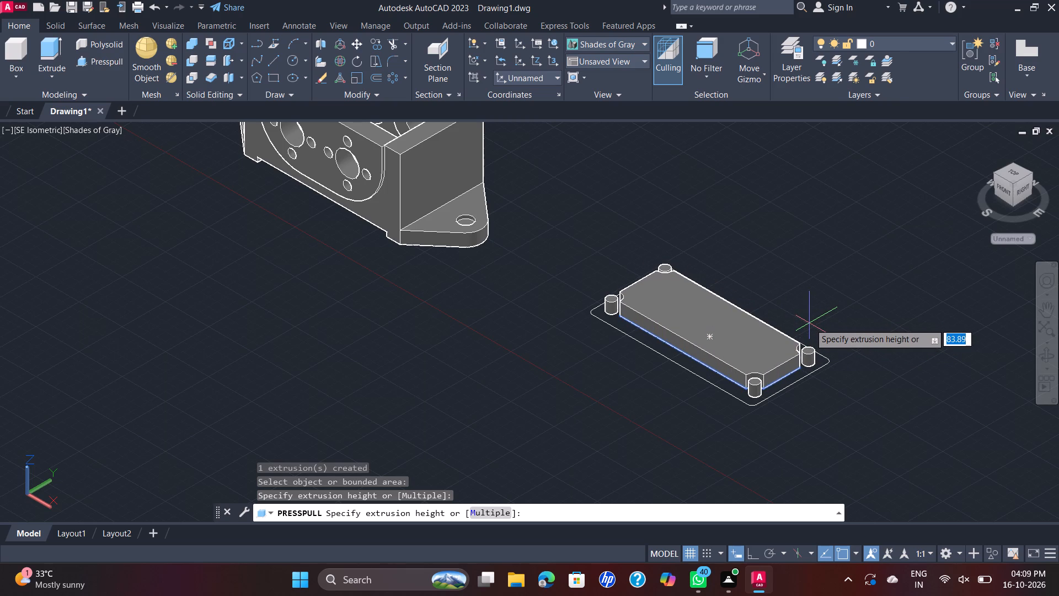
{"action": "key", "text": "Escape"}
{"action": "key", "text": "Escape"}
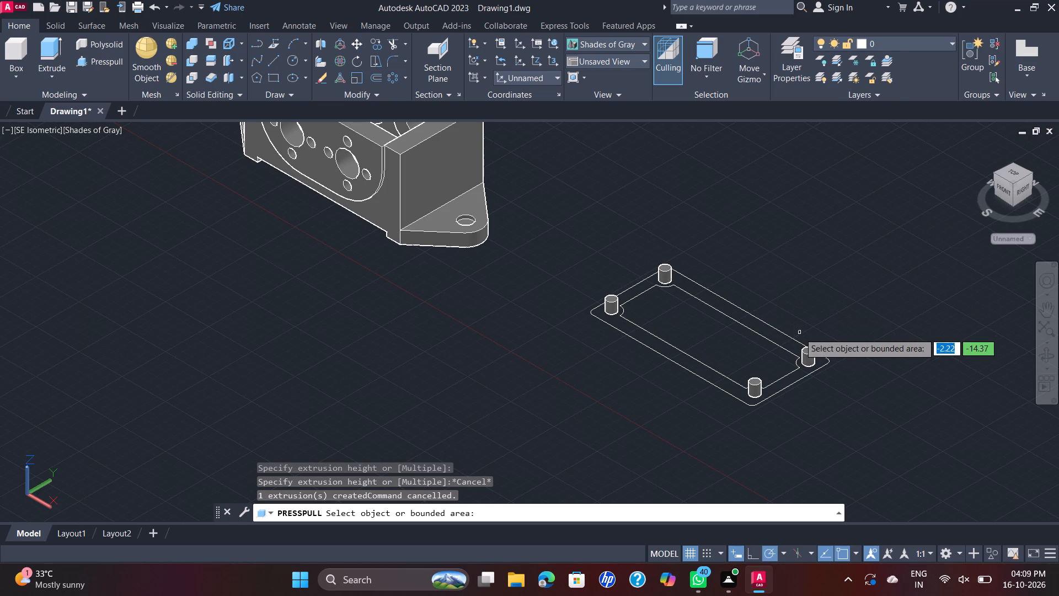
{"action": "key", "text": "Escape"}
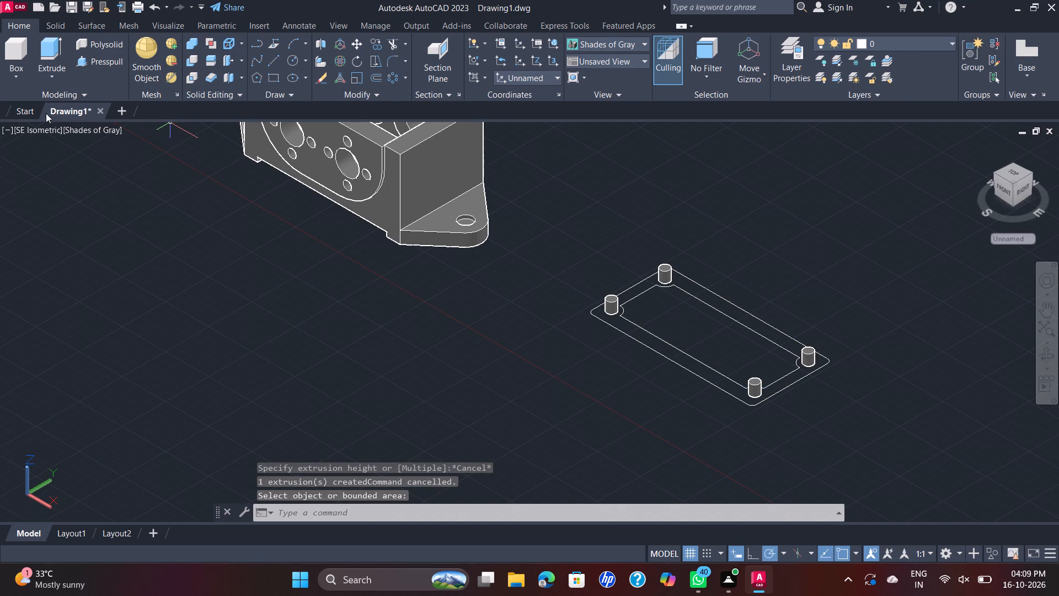
Extrude the whole cover plate profile, with its outer outline and inner boundary, to a height of 12.
{"action": "left_click", "coordinate": [45, 52]}
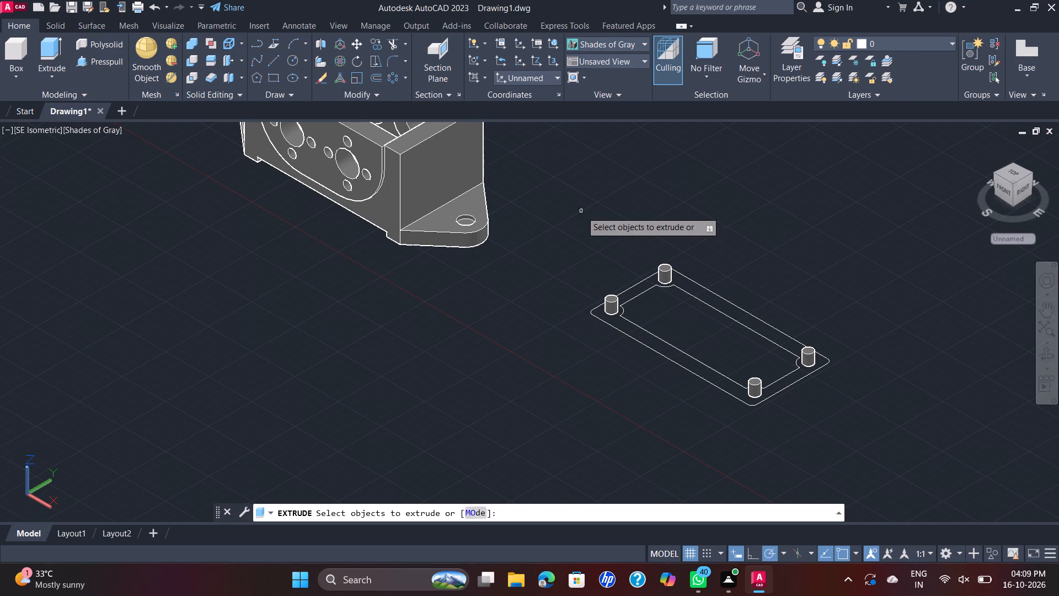
{"action": "left_click", "coordinate": [581, 211]}
{"action": "left_click", "coordinate": [880, 434]}
{"action": "right_click", "coordinate": [857, 306]}
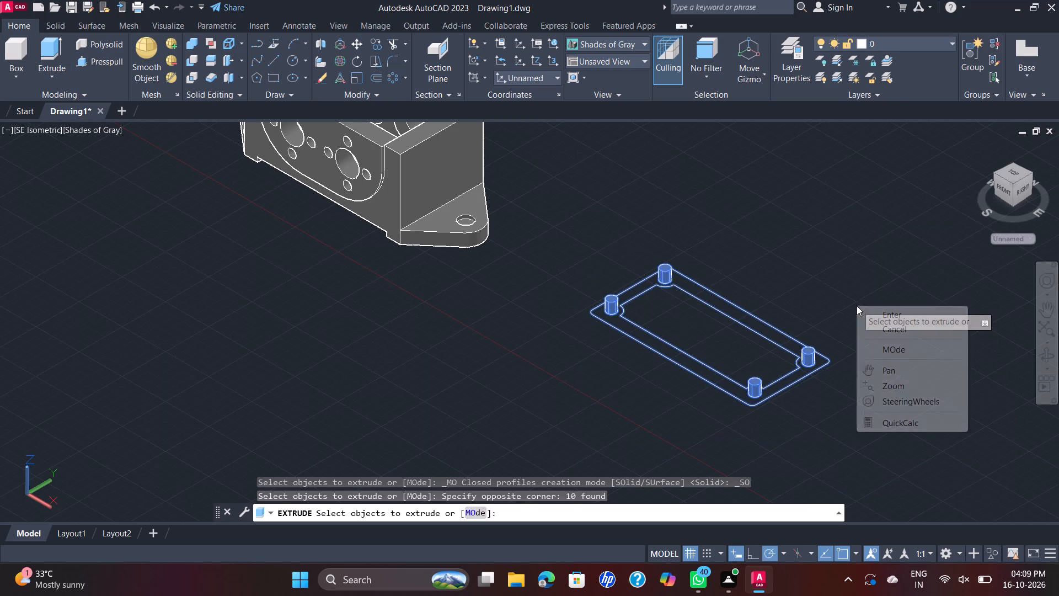
{"action": "left_click", "coordinate": [876, 313]}
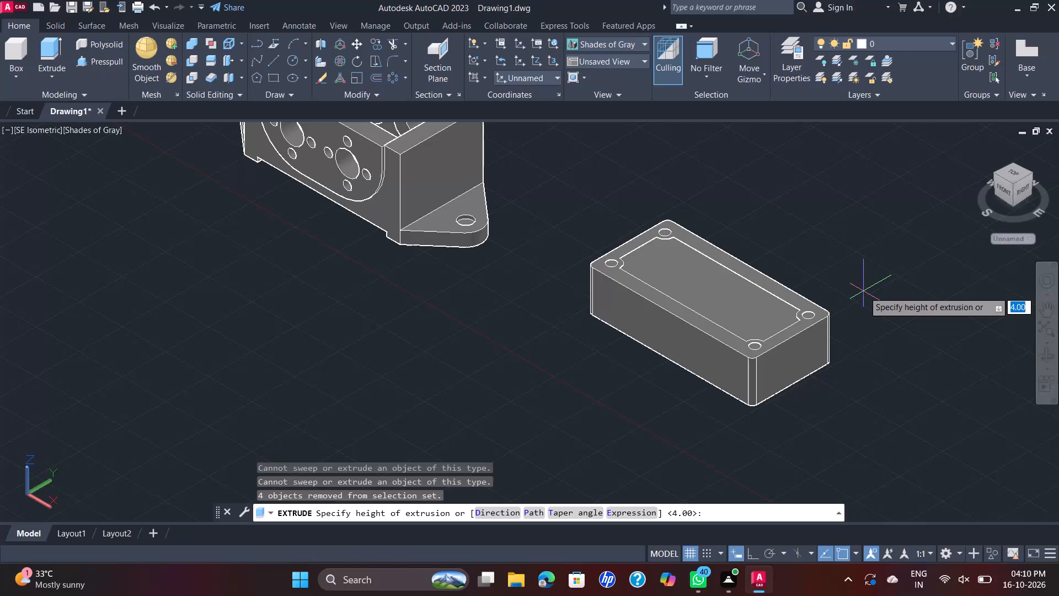
{"action": "type", "text": "12"}
{"action": "key", "text": "Return"}
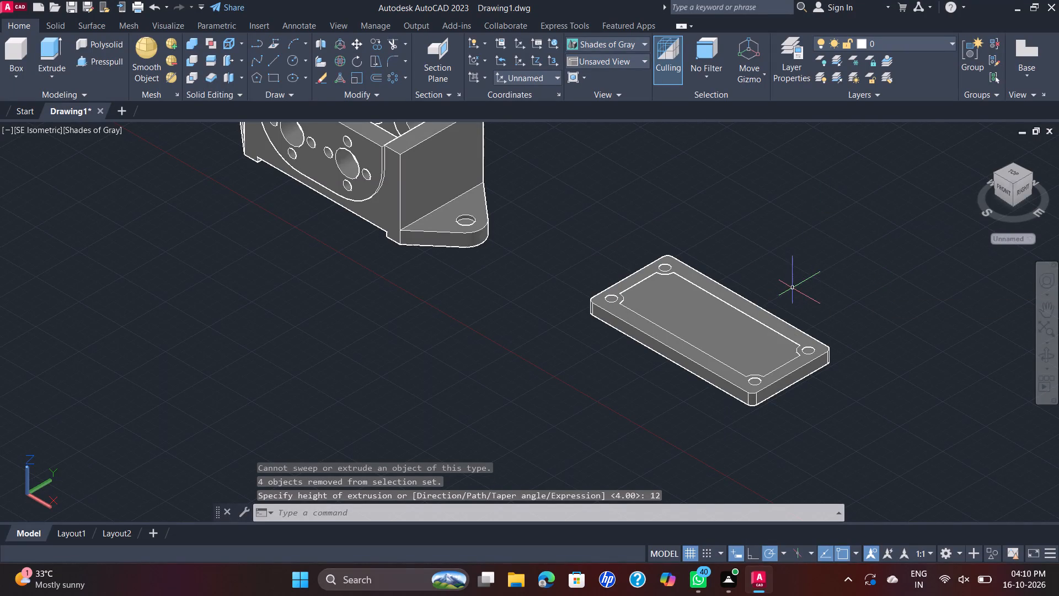
Presspull the front left corner circle on the cover plate's top face downward through the plate.
{"action": "scroll", "coordinate": [757, 321], "scroll_direction": "up", "scroll_amount": 1}
{"action": "scroll", "coordinate": [665, 215], "scroll_direction": "up", "scroll_amount": 1}
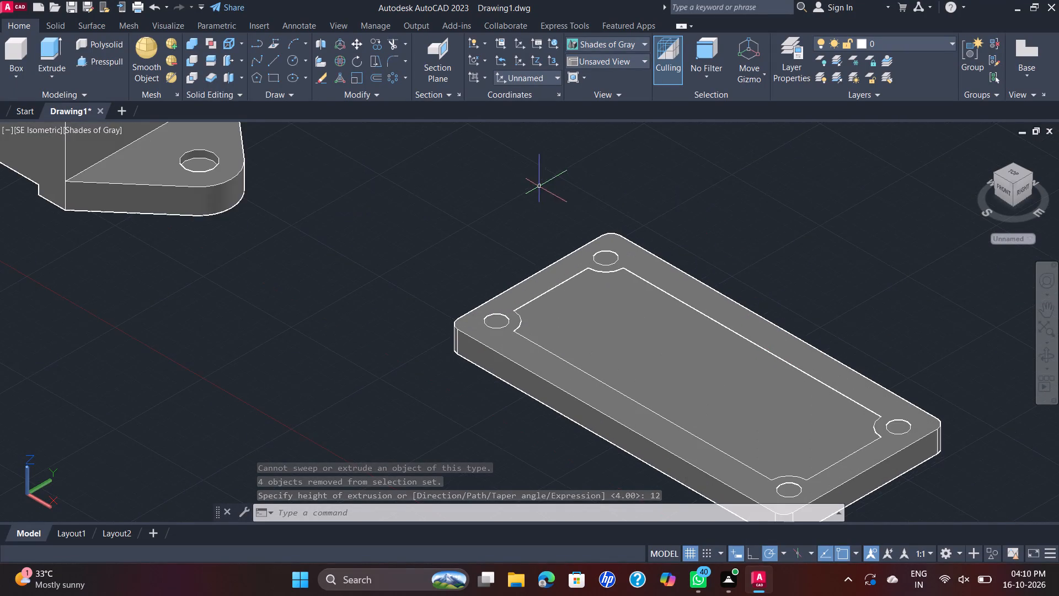
{"action": "scroll", "coordinate": [564, 237], "scroll_direction": "up", "scroll_amount": 1}
{"action": "scroll", "coordinate": [549, 209], "scroll_direction": "down", "scroll_amount": 1}
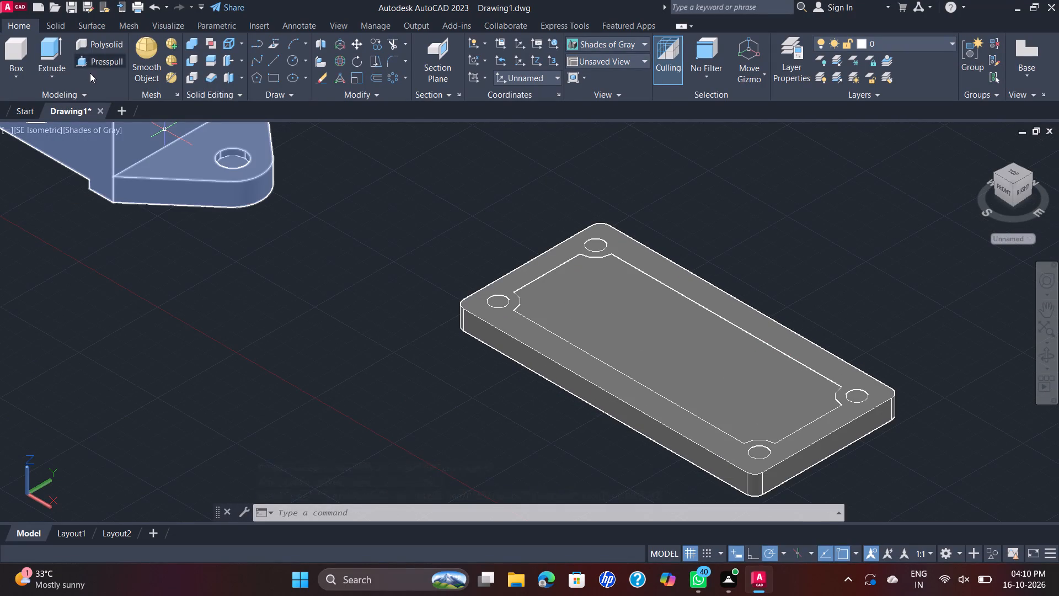
{"action": "left_click", "coordinate": [98, 58]}
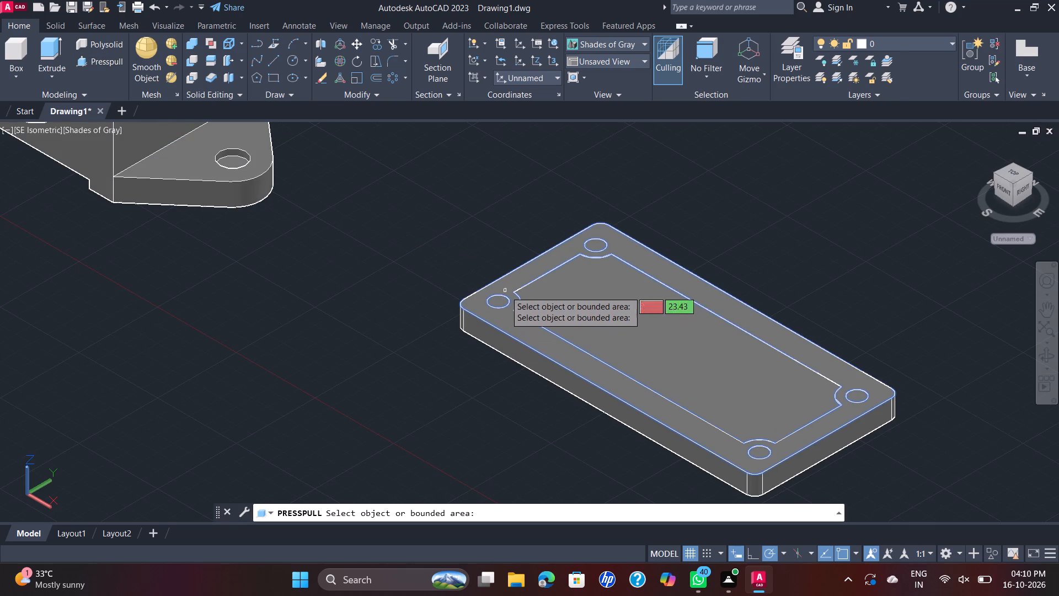
{"action": "scroll", "coordinate": [502, 299], "scroll_direction": "up", "scroll_amount": 1}
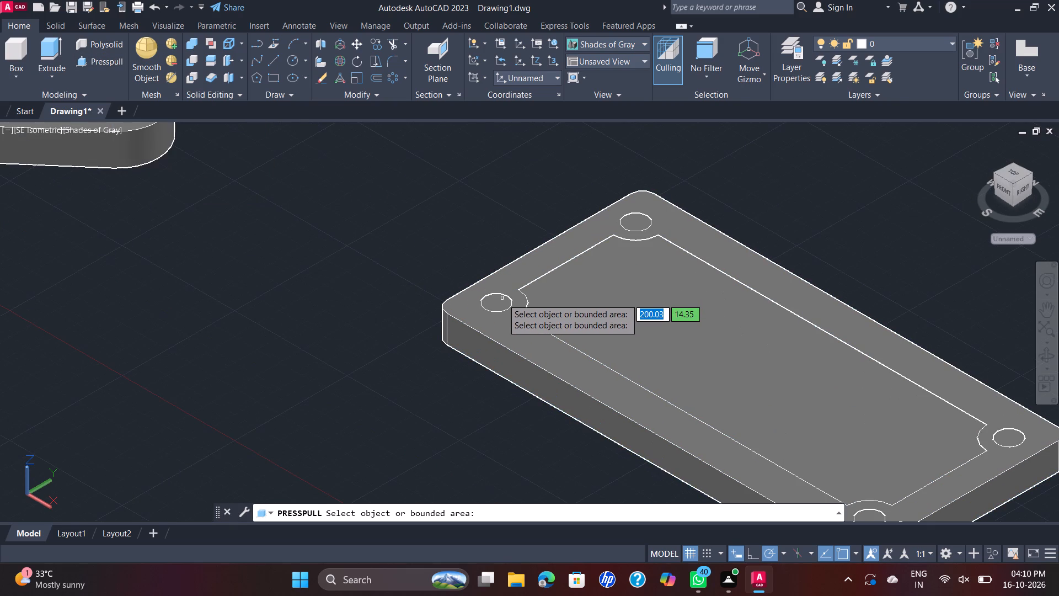
{"action": "left_click", "coordinate": [499, 306]}
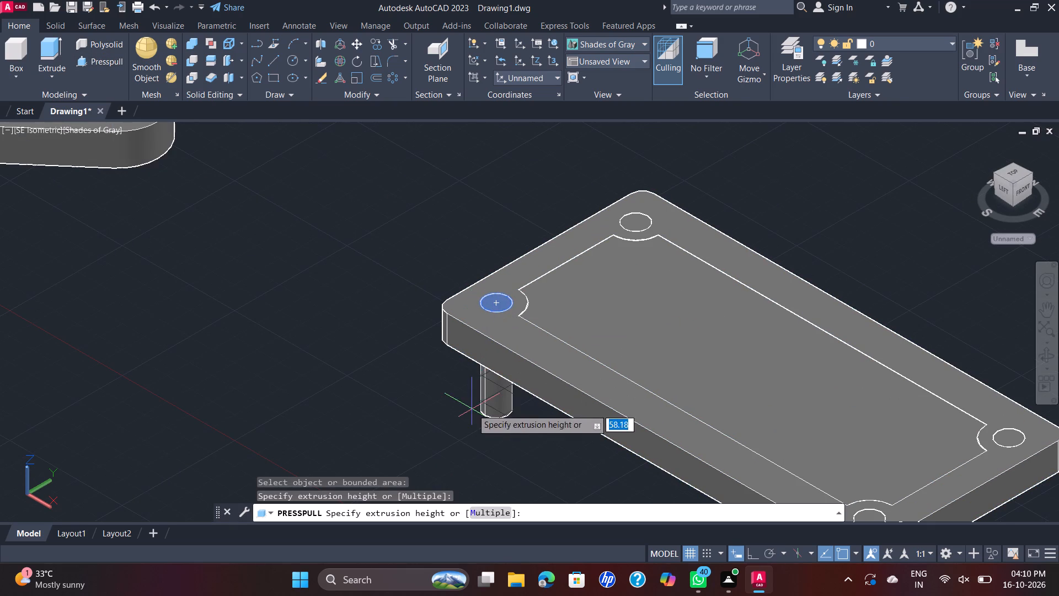
{"action": "left_click", "coordinate": [473, 406]}
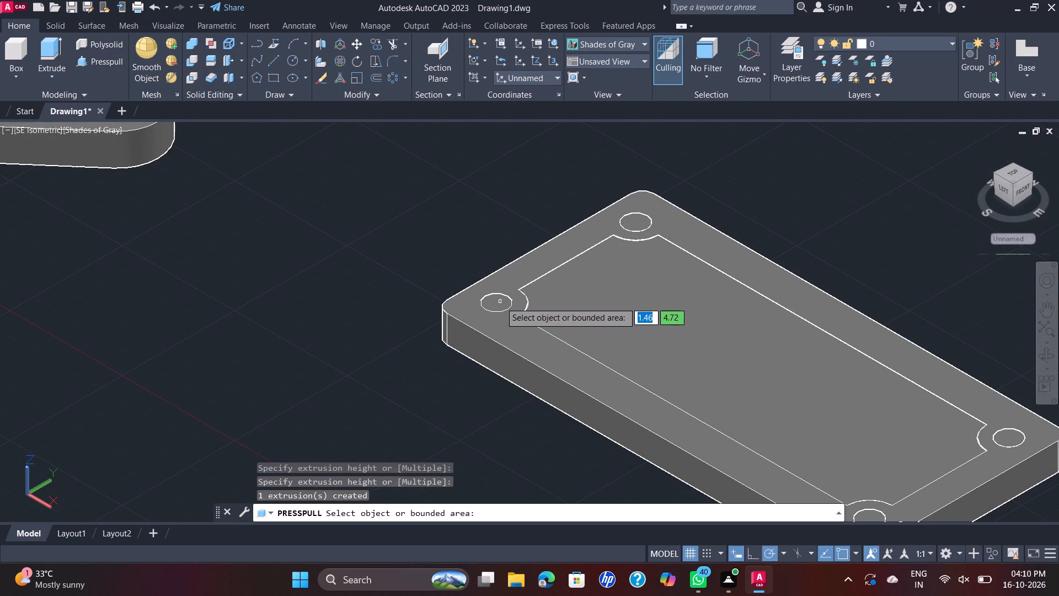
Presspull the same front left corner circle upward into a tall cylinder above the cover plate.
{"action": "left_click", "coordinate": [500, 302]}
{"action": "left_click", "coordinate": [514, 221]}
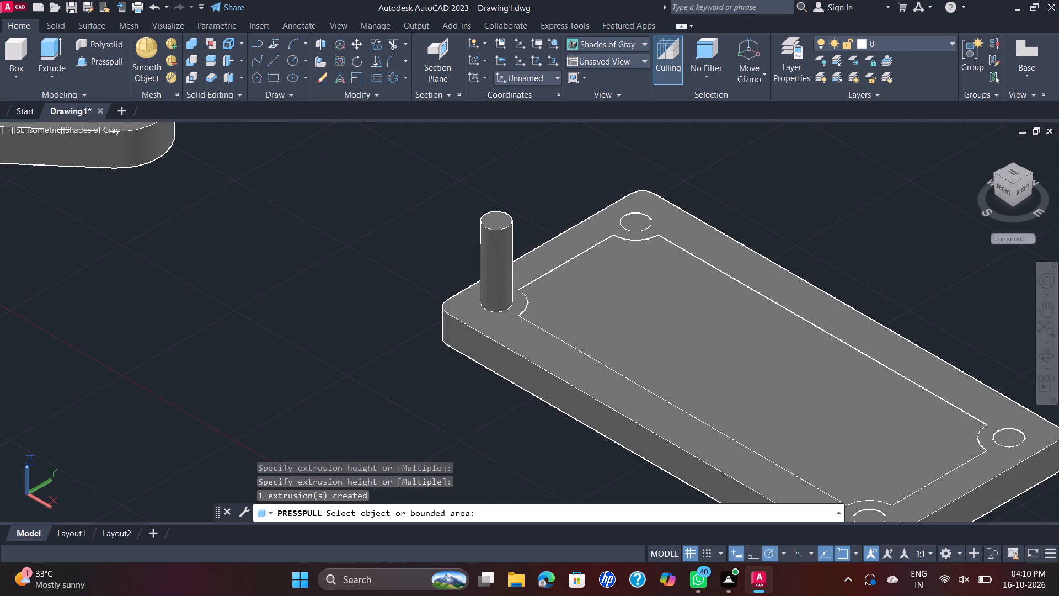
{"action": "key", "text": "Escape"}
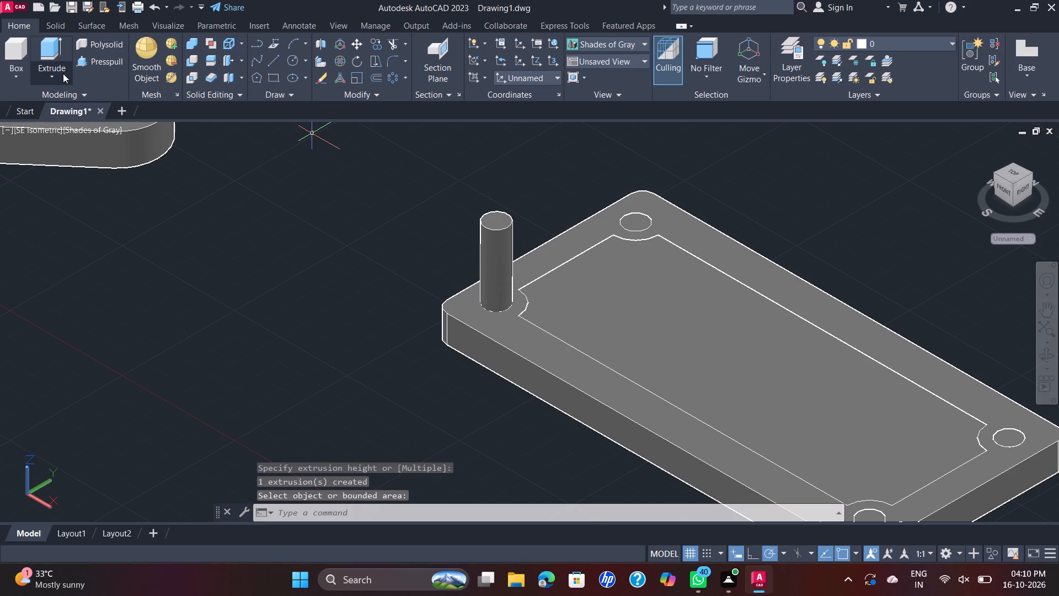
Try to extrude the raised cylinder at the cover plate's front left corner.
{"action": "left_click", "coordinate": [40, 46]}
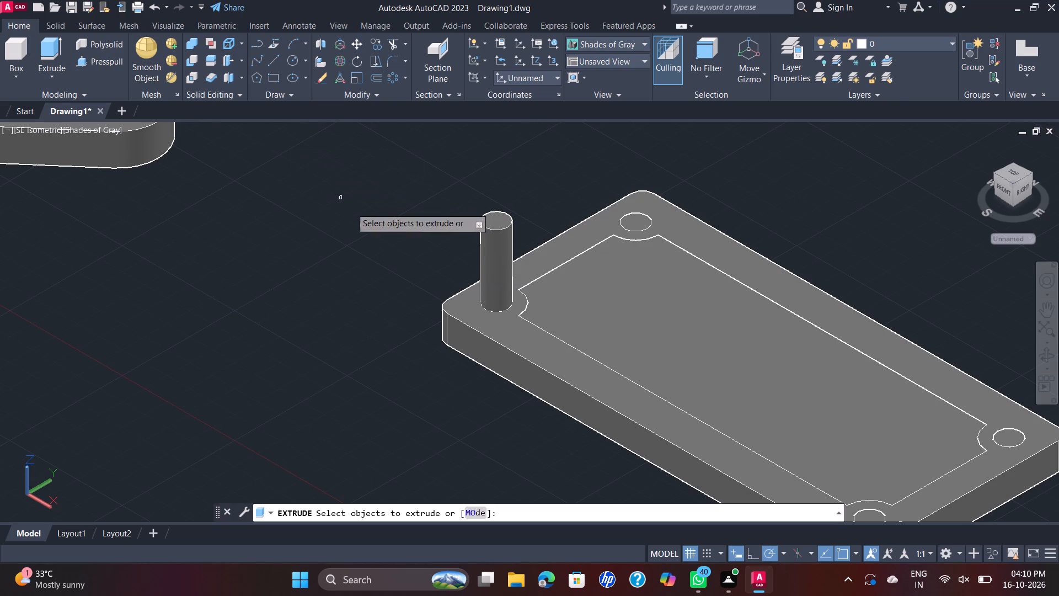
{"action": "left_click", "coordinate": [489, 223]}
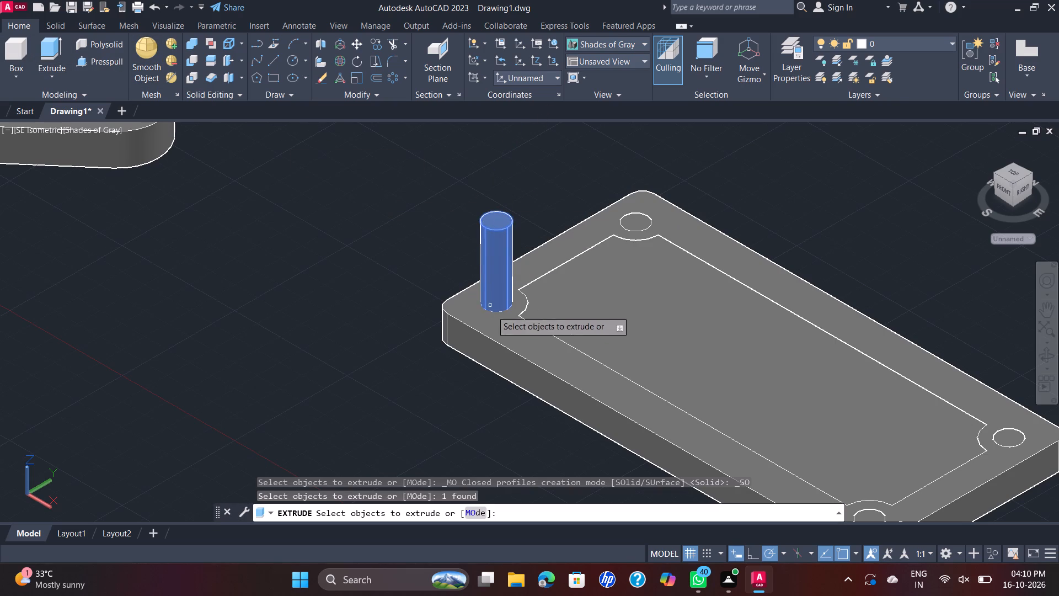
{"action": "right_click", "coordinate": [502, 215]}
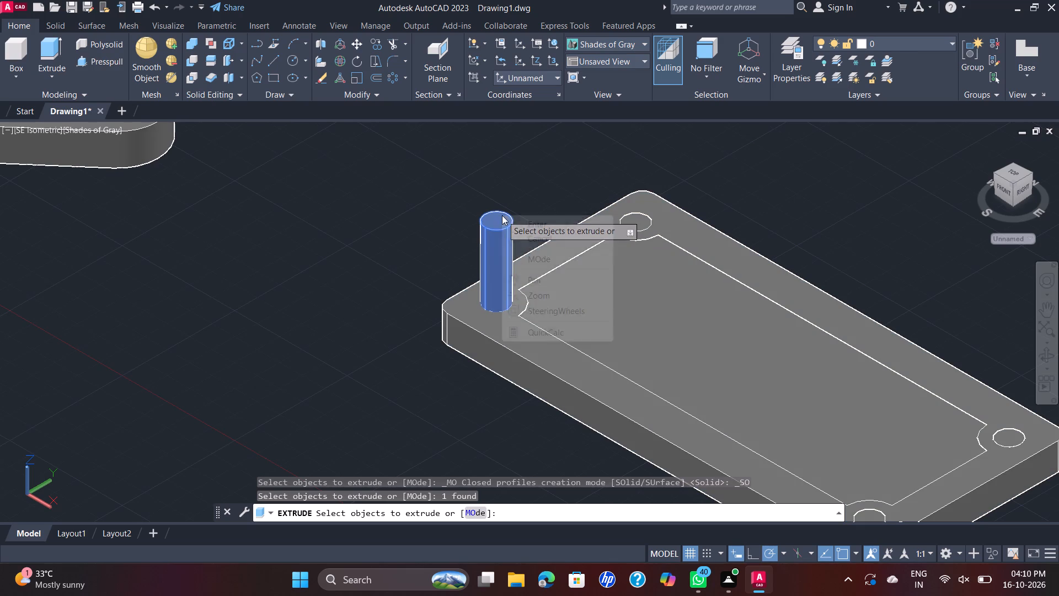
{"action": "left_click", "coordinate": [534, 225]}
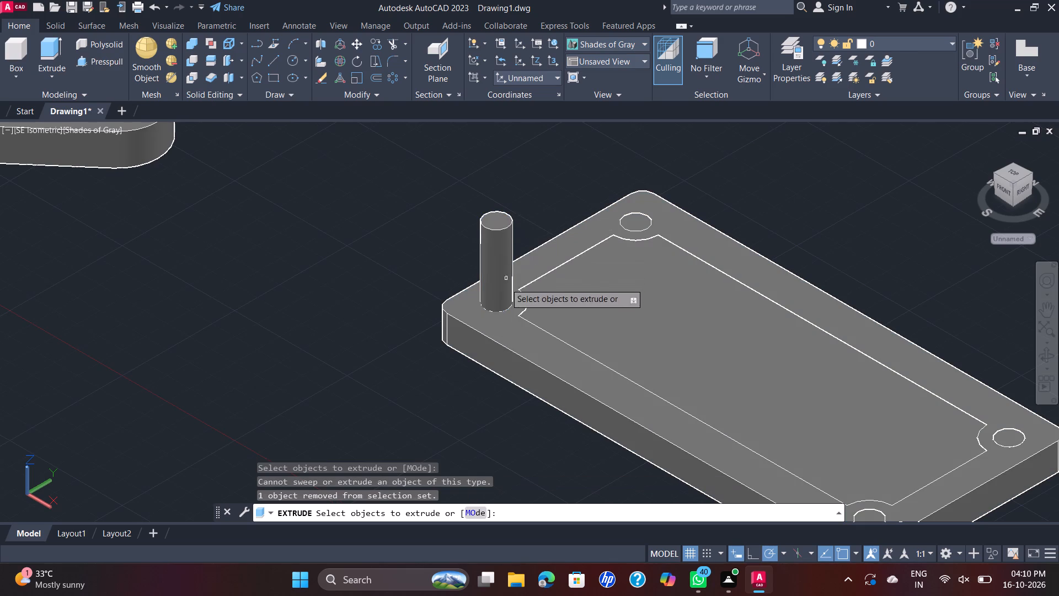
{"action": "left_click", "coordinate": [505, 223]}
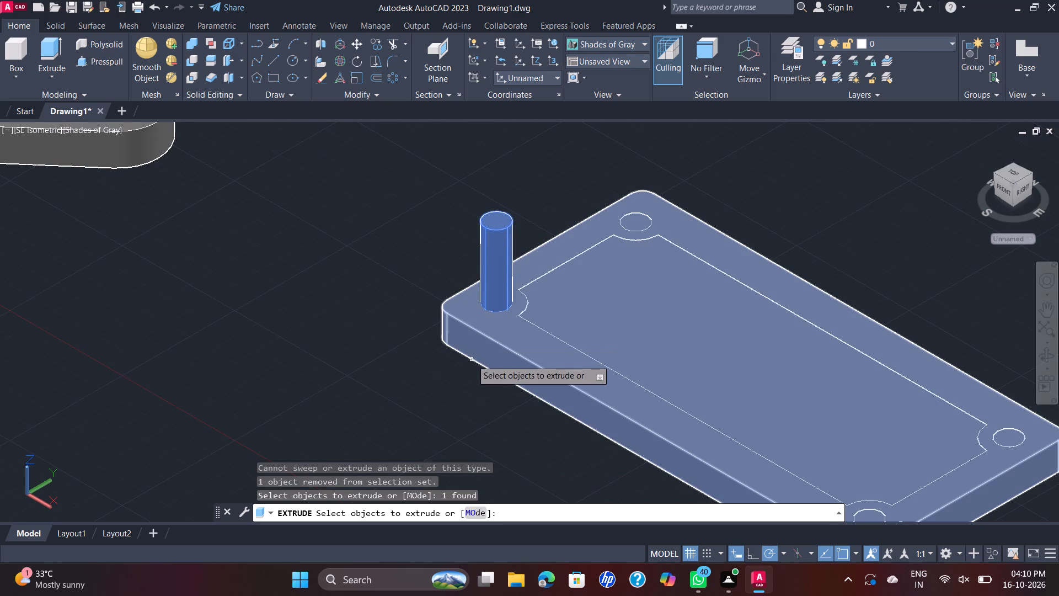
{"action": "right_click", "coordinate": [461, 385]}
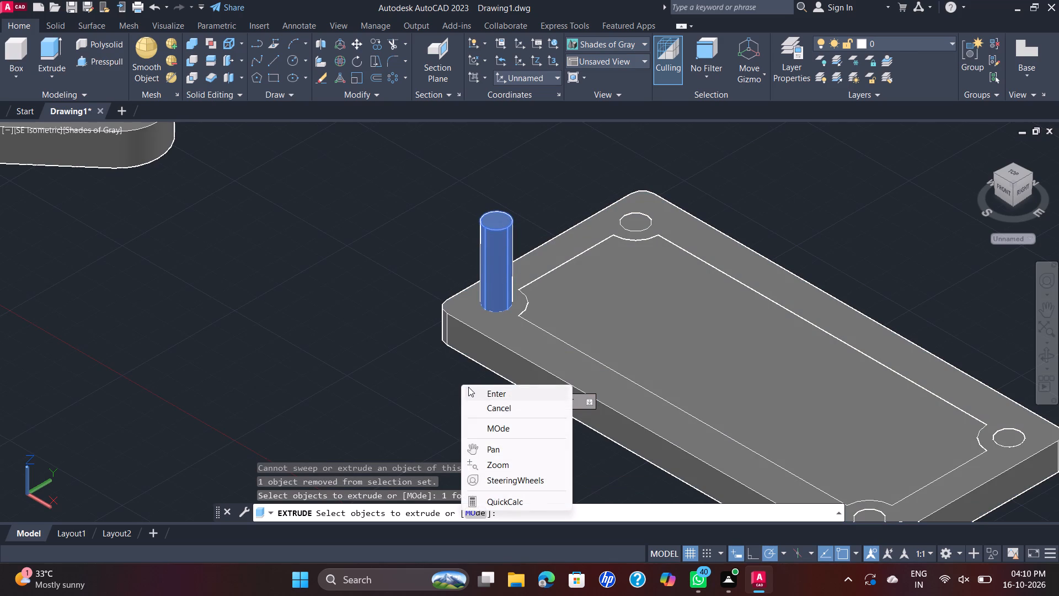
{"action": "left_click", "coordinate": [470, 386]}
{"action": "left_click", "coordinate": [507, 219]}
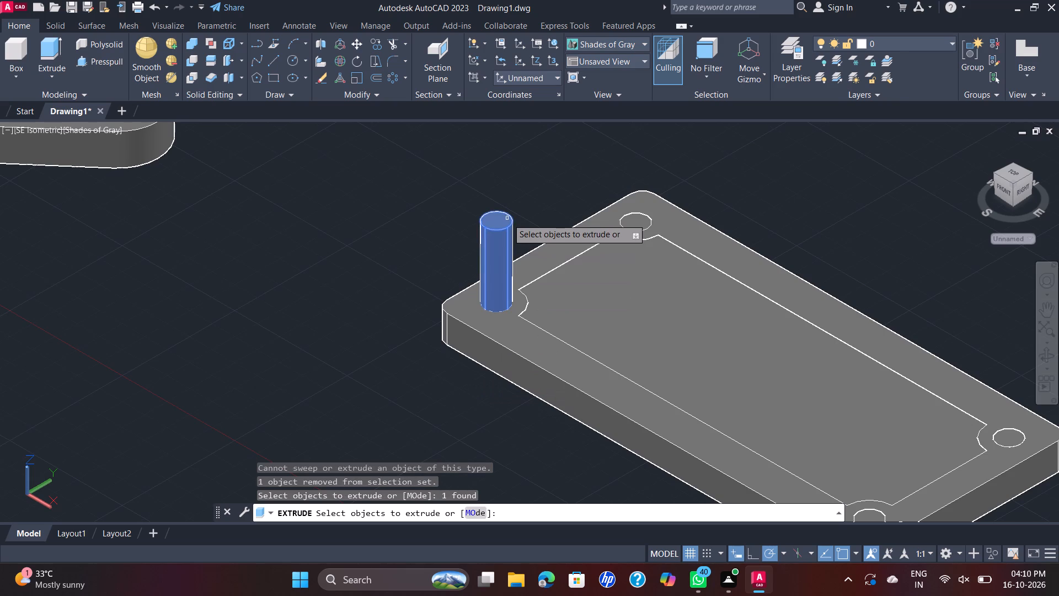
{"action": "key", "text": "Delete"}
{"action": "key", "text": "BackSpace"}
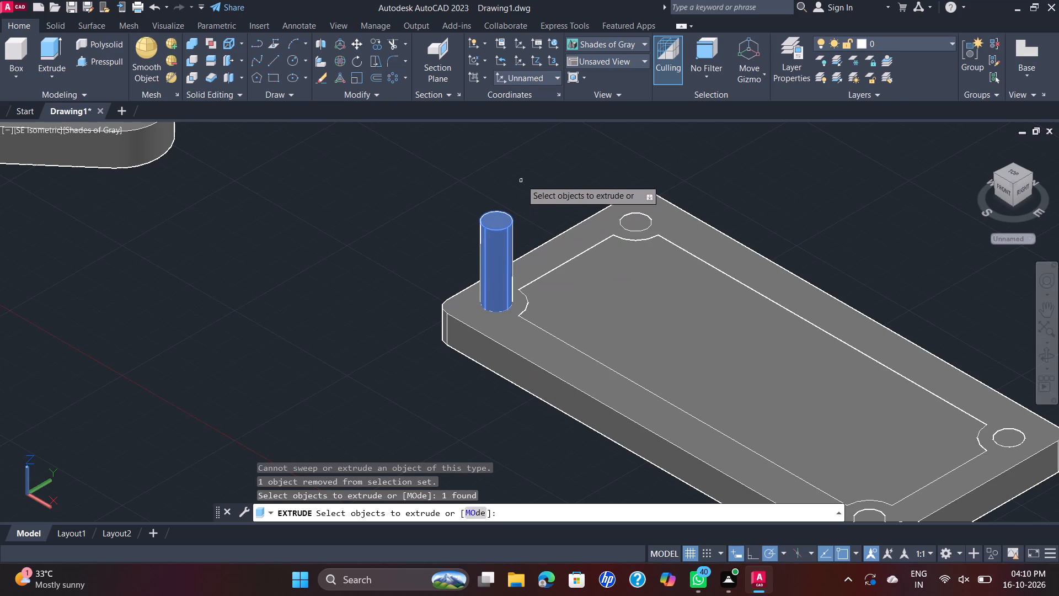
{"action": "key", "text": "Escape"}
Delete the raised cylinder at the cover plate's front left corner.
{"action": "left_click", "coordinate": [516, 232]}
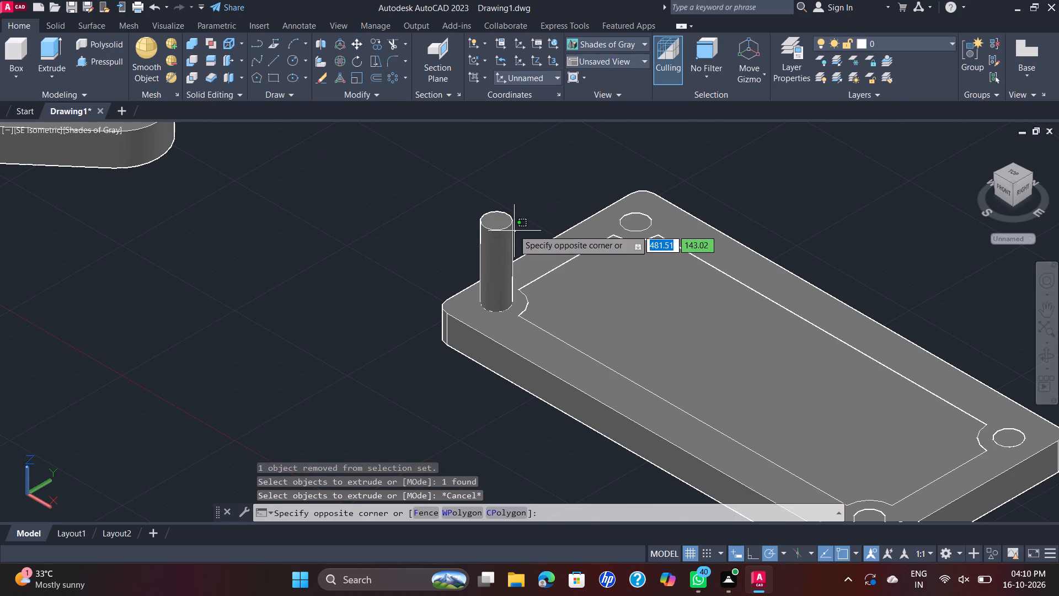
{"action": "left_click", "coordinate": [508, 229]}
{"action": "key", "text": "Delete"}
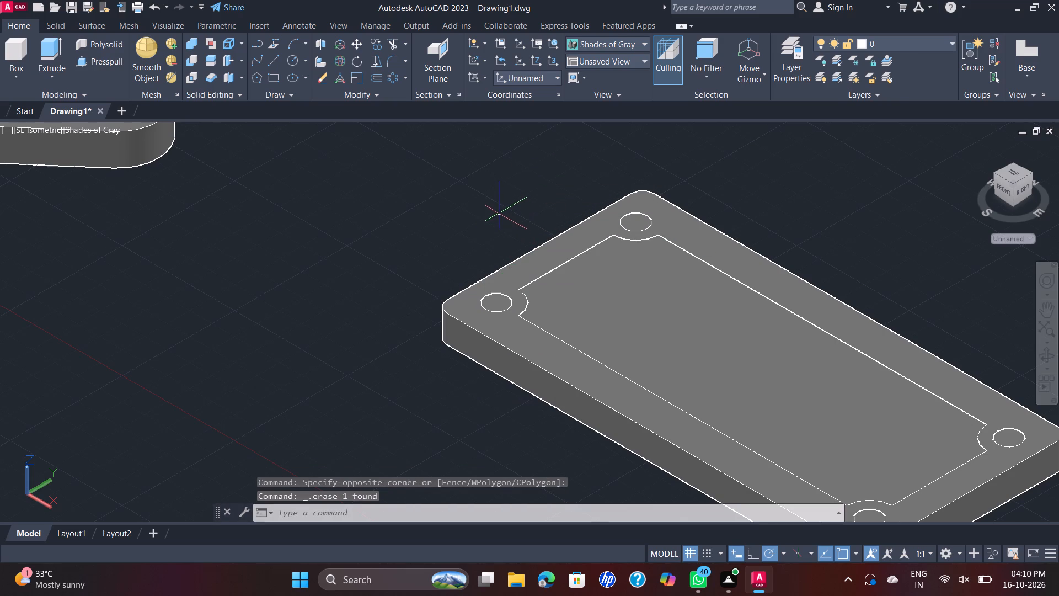
Presspull the cover plate's inner area, bounded by the notched outline, downward through the plate.
{"action": "scroll", "coordinate": [501, 284], "scroll_direction": "down", "scroll_amount": 1}
{"action": "middle_click_drag", "start_coordinate": [590, 329], "coordinate": [587, 279]}
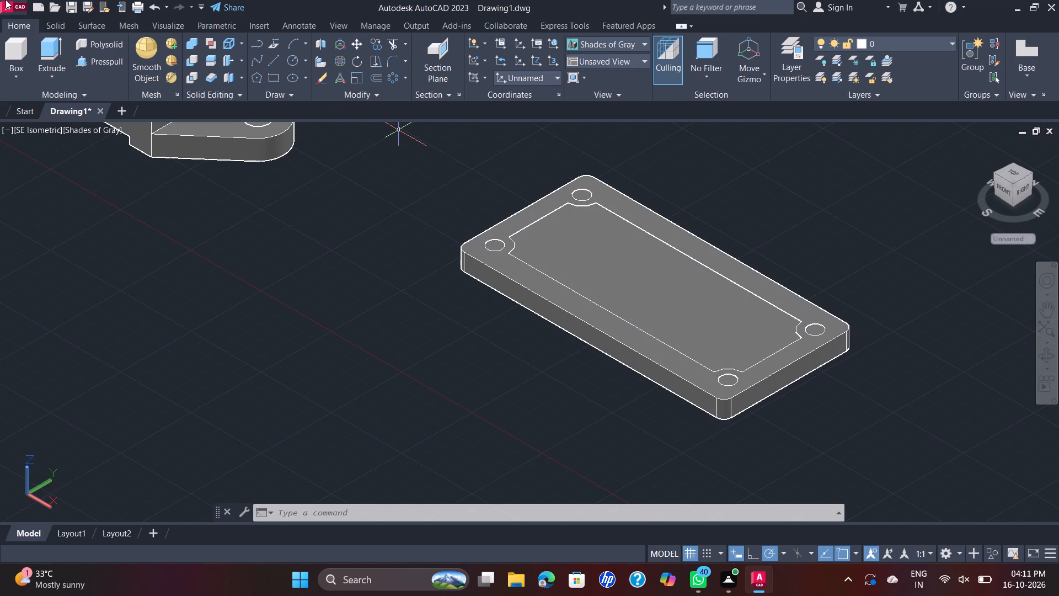
{"action": "left_click", "coordinate": [124, 55]}
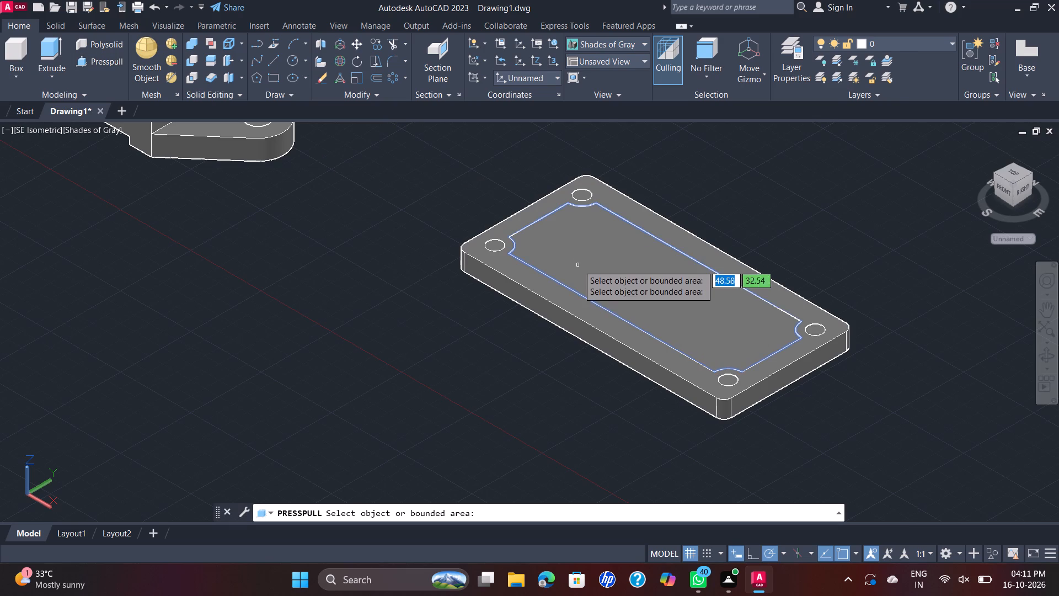
{"action": "left_click", "coordinate": [579, 261]}
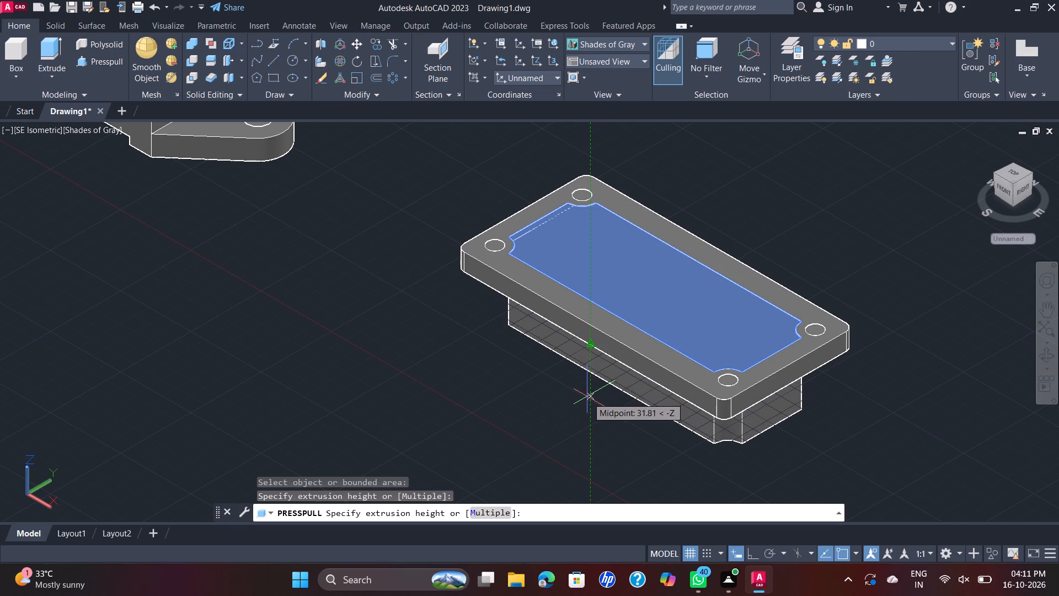
{"action": "left_click", "coordinate": [588, 427]}
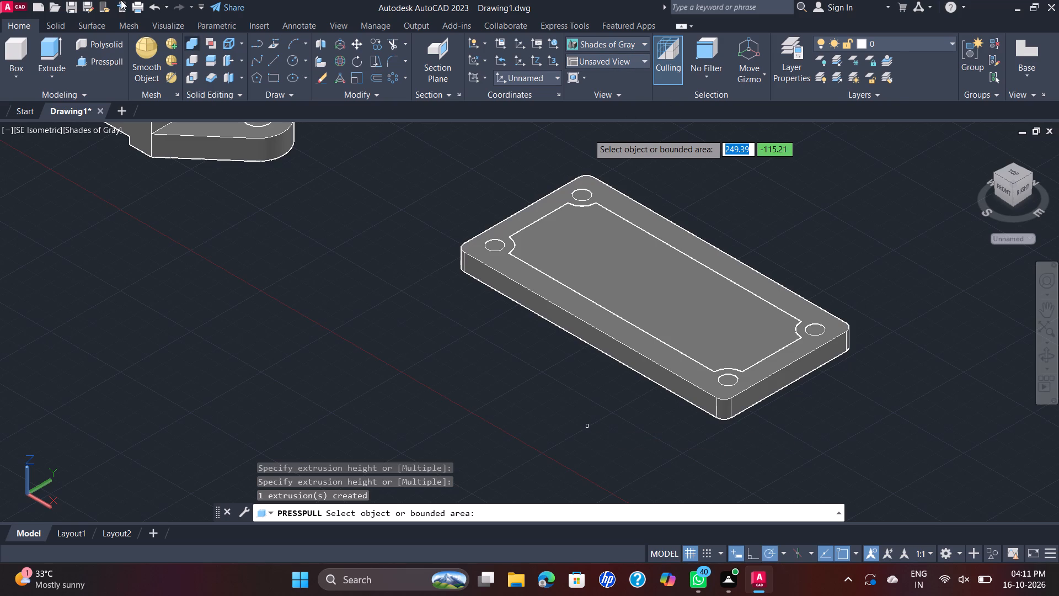
{"action": "key", "text": "Escape"}
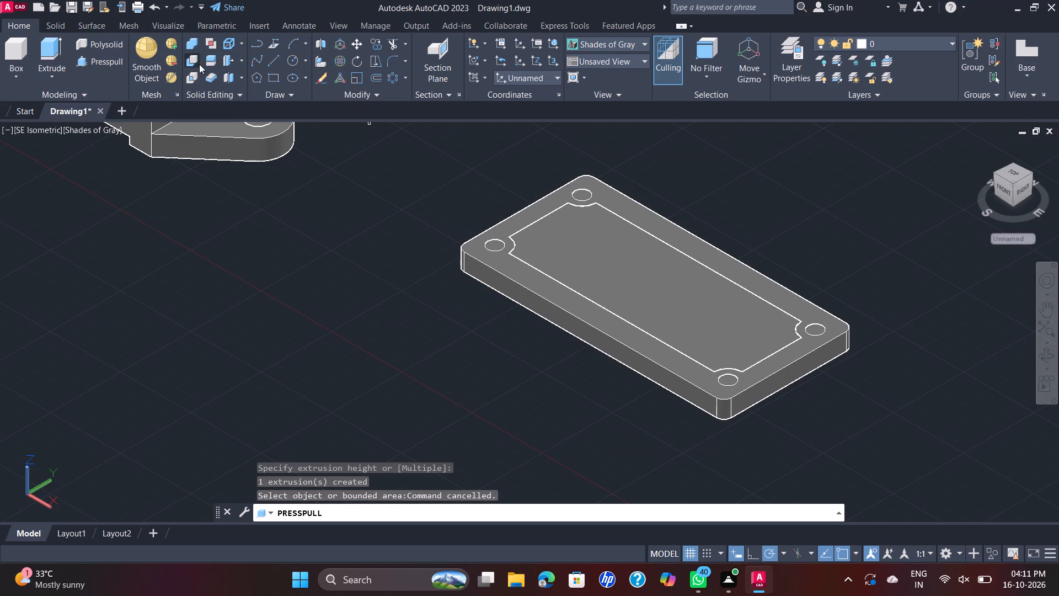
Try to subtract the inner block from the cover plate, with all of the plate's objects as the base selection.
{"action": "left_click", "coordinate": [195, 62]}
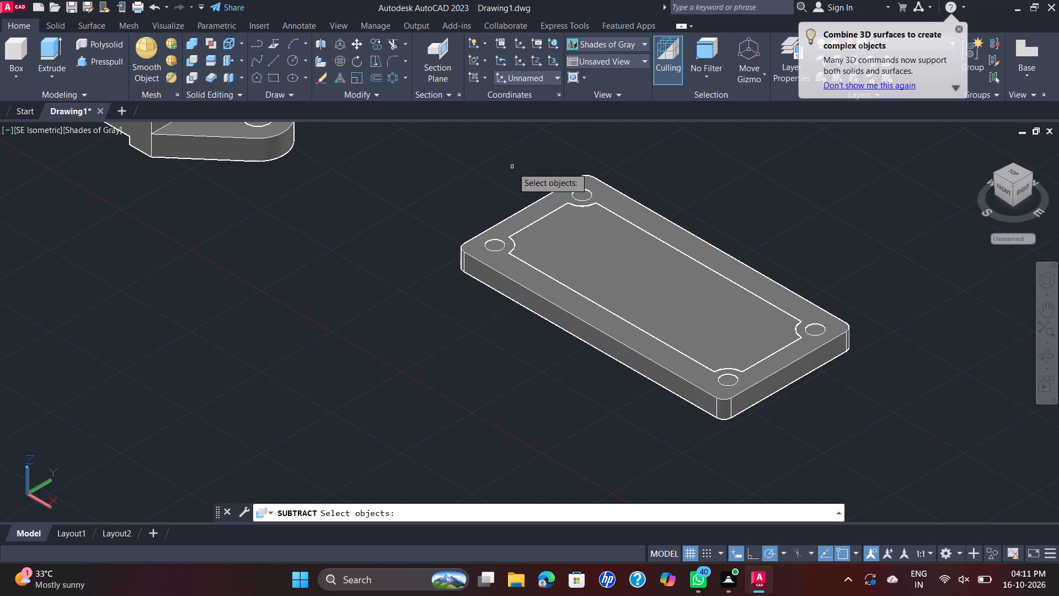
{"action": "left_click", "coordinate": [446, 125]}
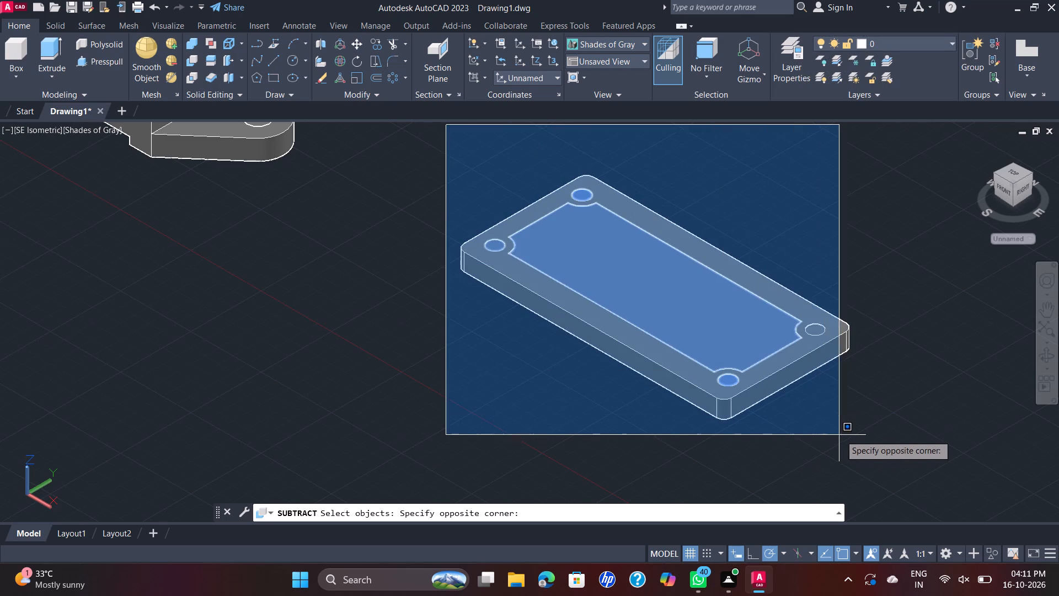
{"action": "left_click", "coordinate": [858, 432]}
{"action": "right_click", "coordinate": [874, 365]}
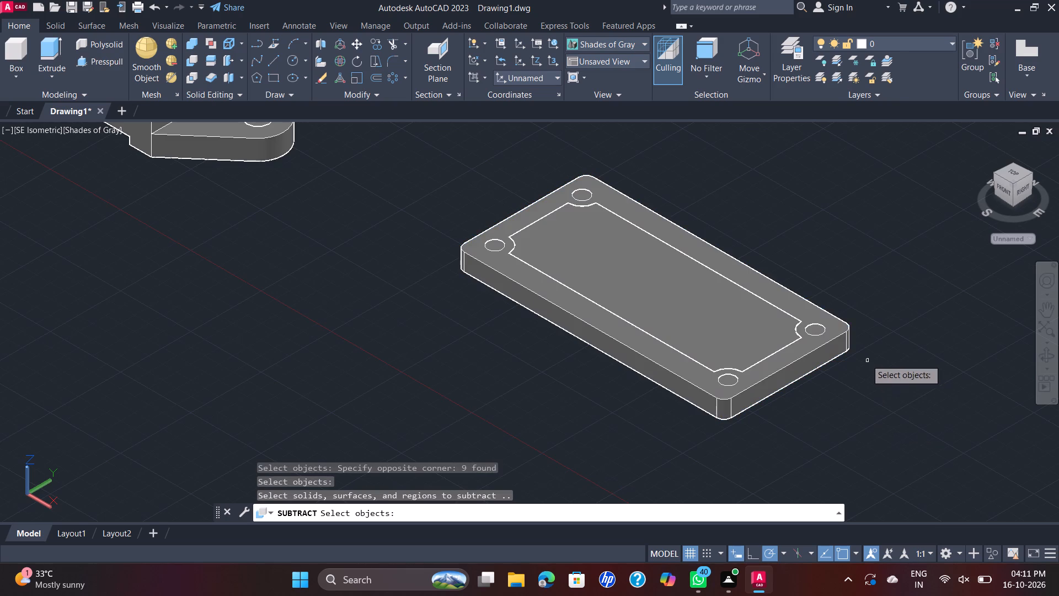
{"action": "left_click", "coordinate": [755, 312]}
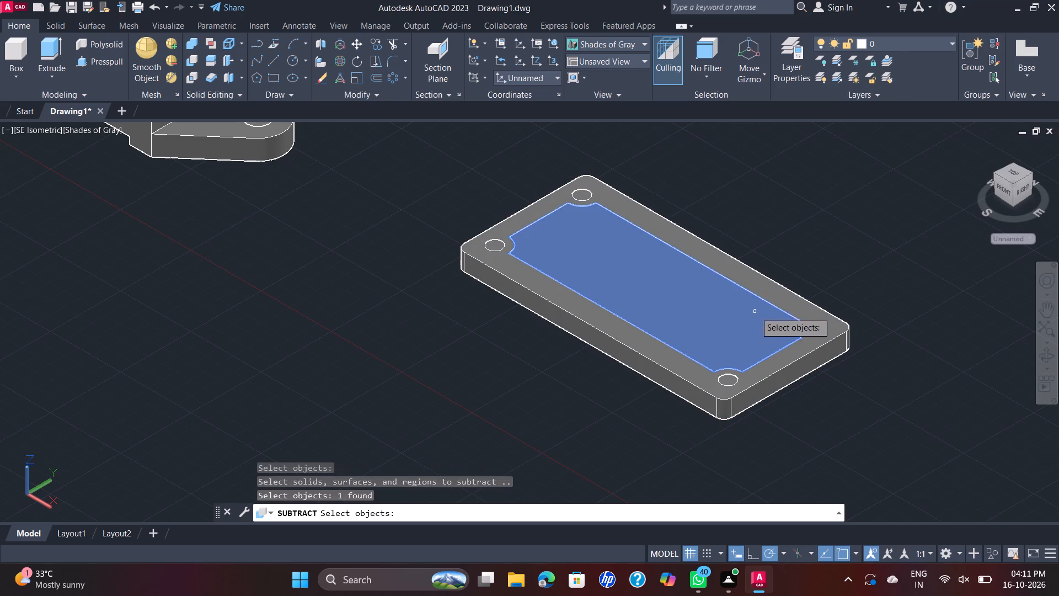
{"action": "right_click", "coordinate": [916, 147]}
Delete the inner block within the notched outline to leave the cover plate as an open frame.
{"action": "left_click", "coordinate": [725, 292]}
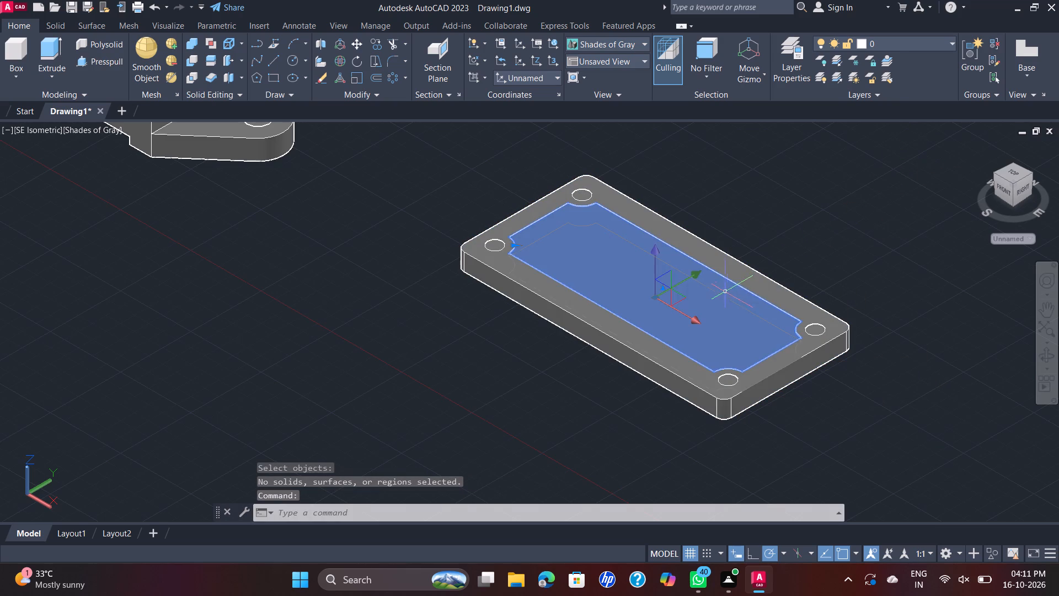
{"action": "key", "text": "Delete"}
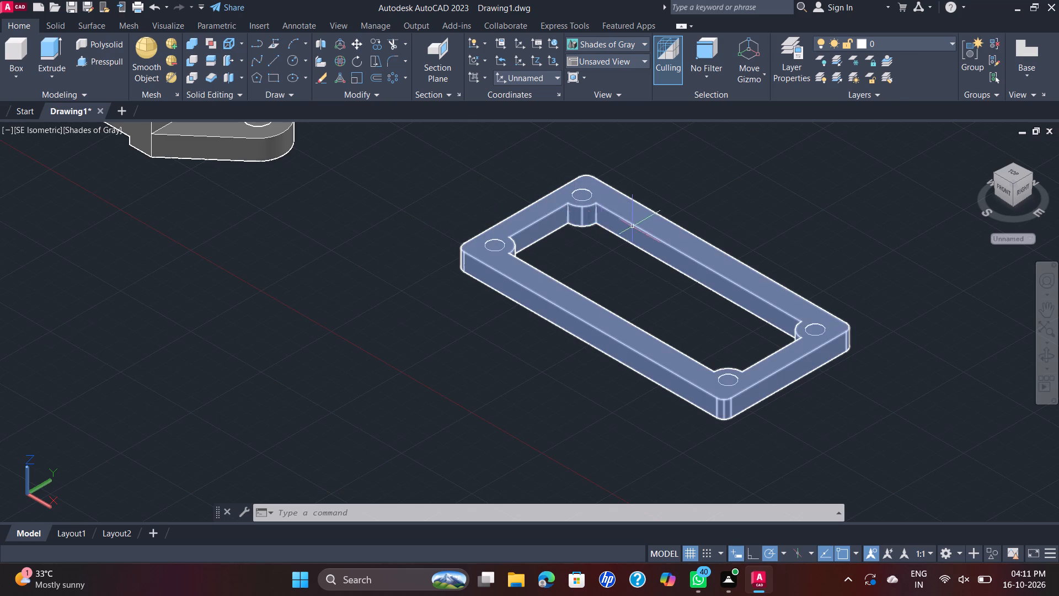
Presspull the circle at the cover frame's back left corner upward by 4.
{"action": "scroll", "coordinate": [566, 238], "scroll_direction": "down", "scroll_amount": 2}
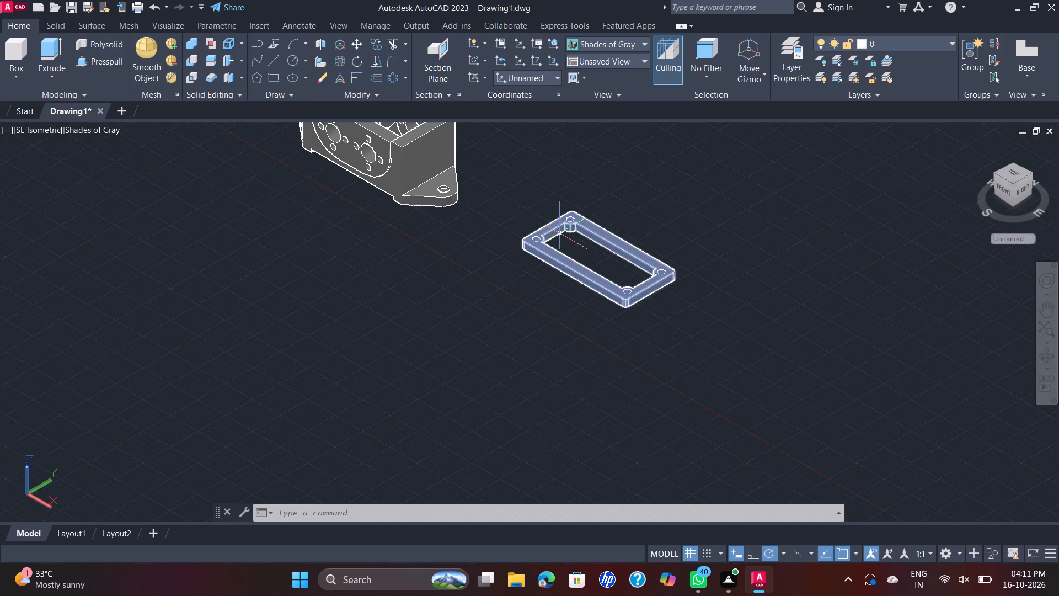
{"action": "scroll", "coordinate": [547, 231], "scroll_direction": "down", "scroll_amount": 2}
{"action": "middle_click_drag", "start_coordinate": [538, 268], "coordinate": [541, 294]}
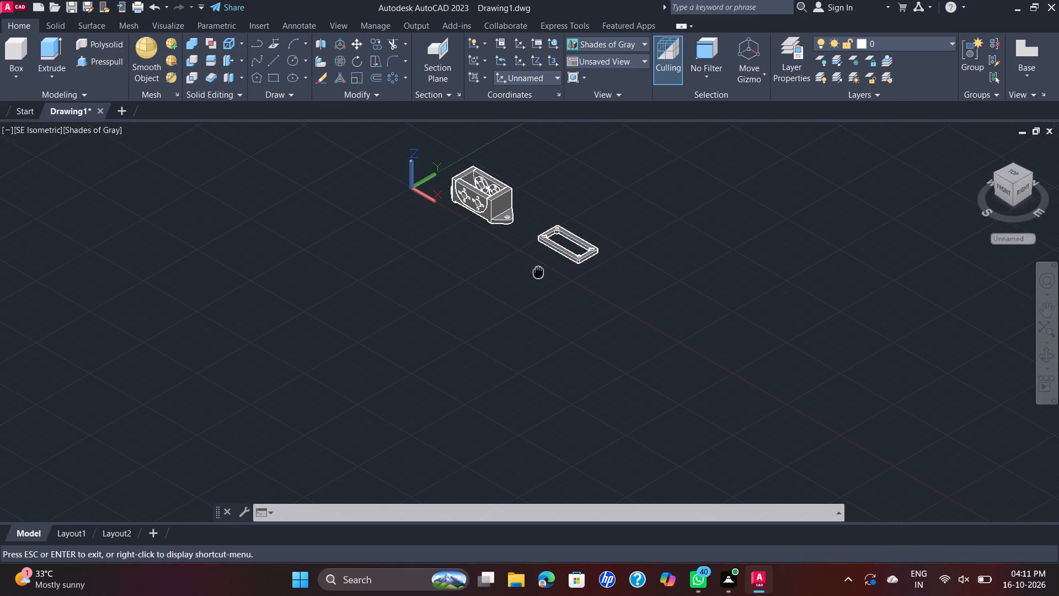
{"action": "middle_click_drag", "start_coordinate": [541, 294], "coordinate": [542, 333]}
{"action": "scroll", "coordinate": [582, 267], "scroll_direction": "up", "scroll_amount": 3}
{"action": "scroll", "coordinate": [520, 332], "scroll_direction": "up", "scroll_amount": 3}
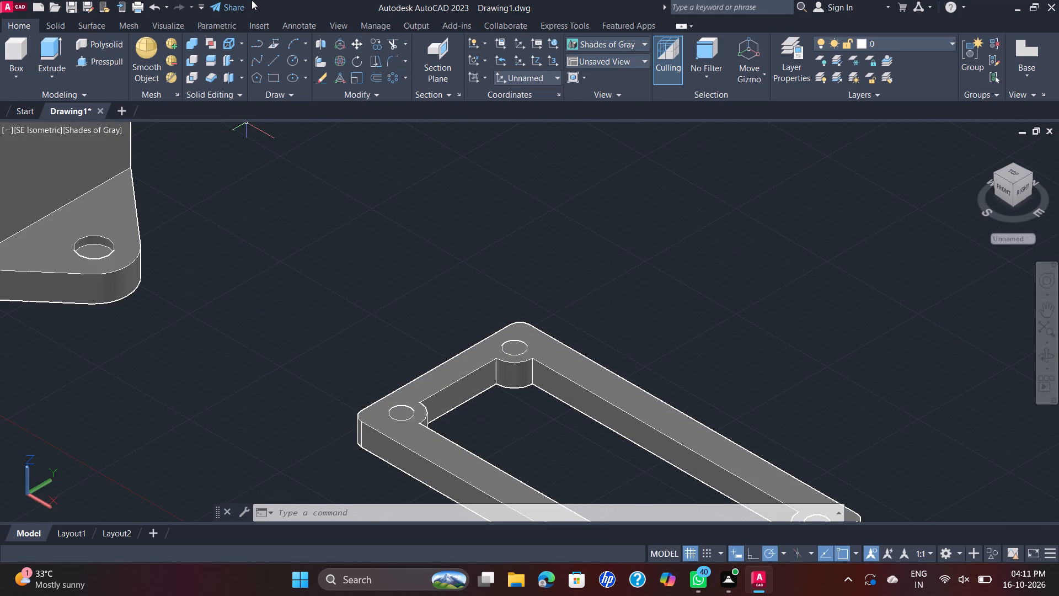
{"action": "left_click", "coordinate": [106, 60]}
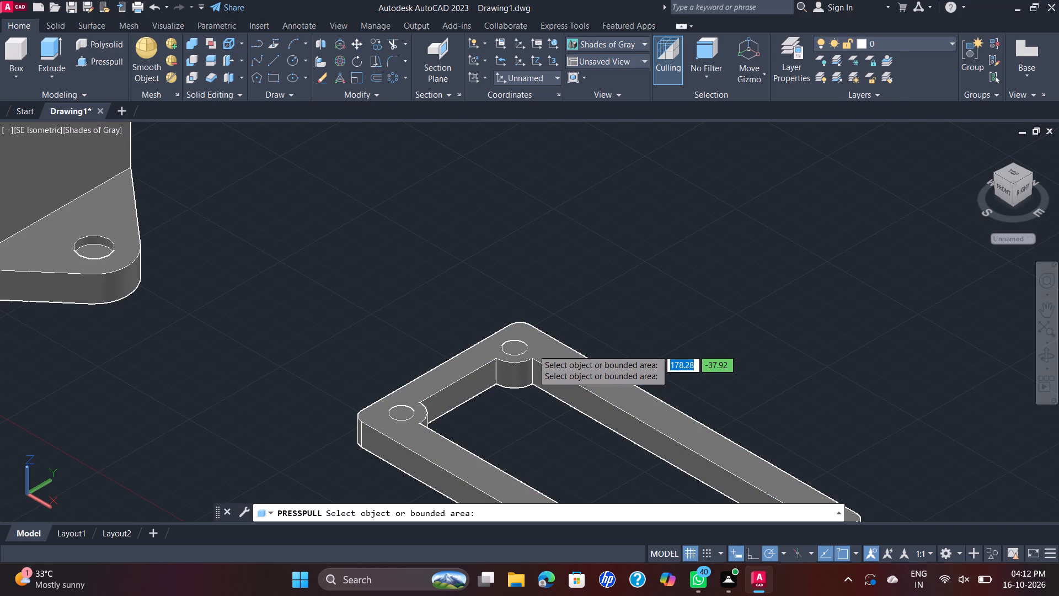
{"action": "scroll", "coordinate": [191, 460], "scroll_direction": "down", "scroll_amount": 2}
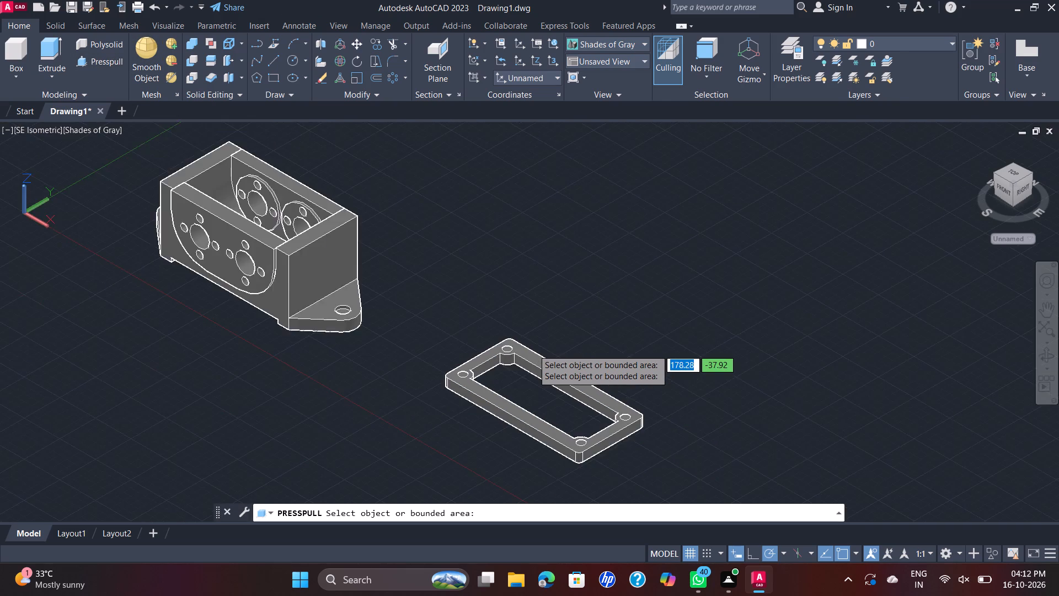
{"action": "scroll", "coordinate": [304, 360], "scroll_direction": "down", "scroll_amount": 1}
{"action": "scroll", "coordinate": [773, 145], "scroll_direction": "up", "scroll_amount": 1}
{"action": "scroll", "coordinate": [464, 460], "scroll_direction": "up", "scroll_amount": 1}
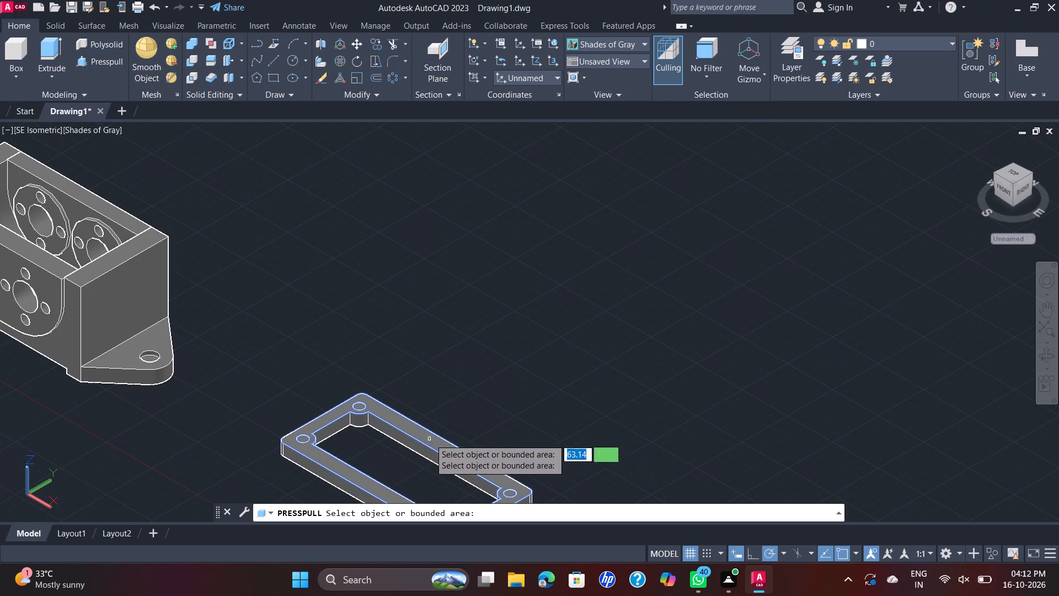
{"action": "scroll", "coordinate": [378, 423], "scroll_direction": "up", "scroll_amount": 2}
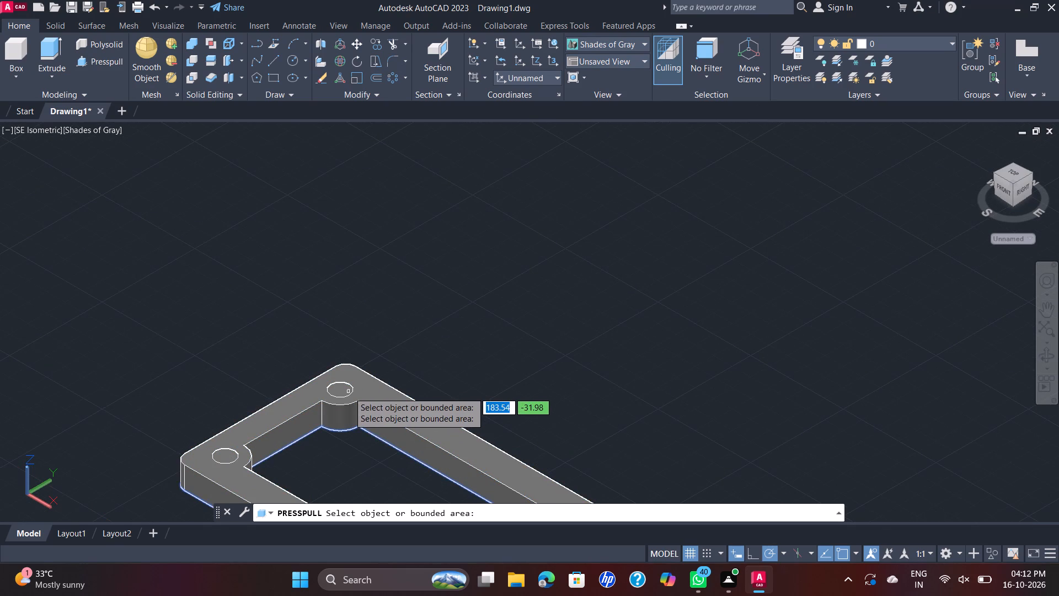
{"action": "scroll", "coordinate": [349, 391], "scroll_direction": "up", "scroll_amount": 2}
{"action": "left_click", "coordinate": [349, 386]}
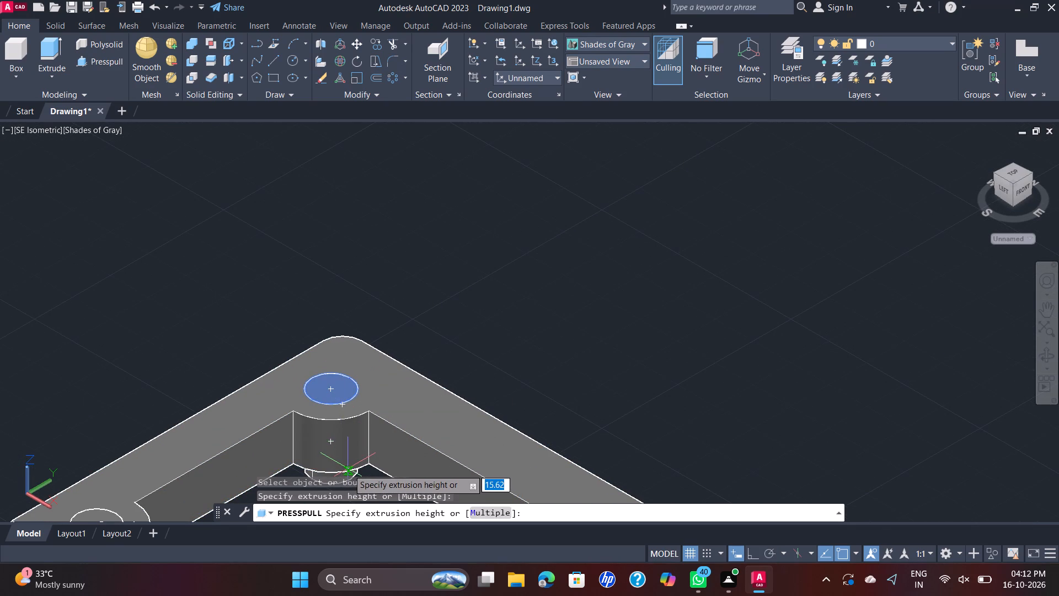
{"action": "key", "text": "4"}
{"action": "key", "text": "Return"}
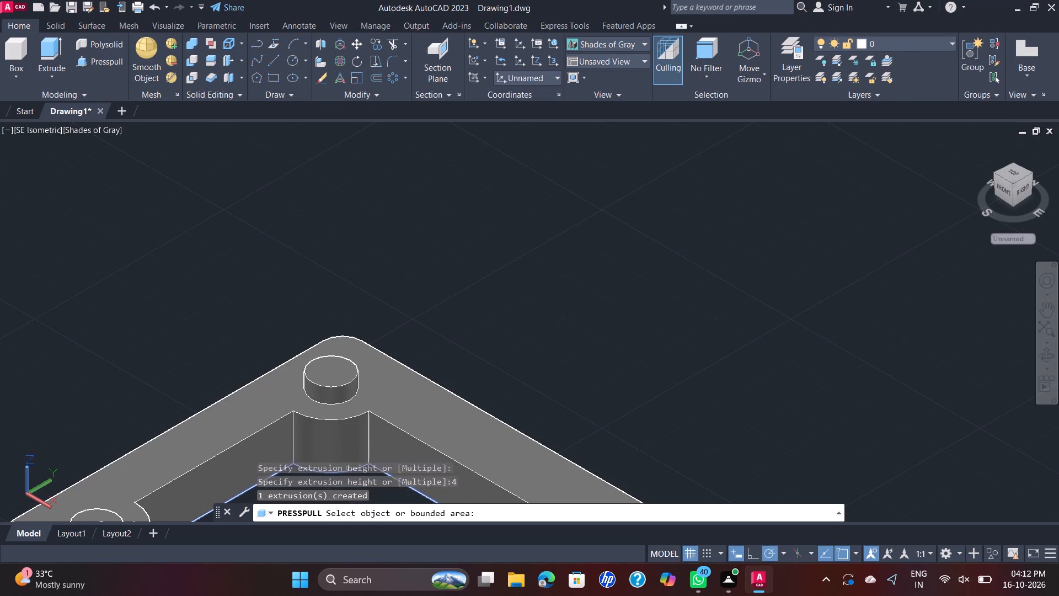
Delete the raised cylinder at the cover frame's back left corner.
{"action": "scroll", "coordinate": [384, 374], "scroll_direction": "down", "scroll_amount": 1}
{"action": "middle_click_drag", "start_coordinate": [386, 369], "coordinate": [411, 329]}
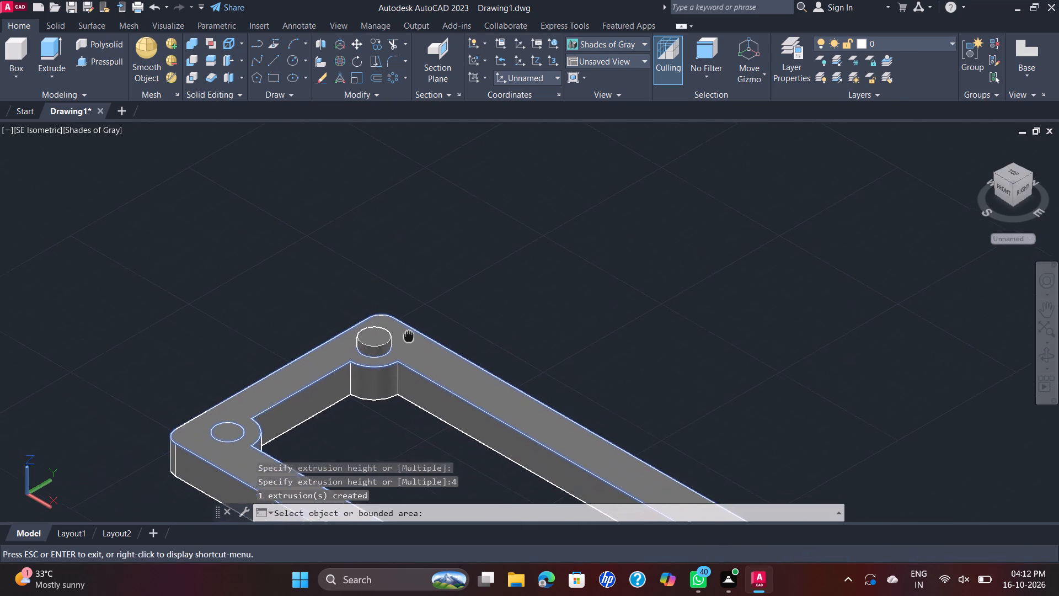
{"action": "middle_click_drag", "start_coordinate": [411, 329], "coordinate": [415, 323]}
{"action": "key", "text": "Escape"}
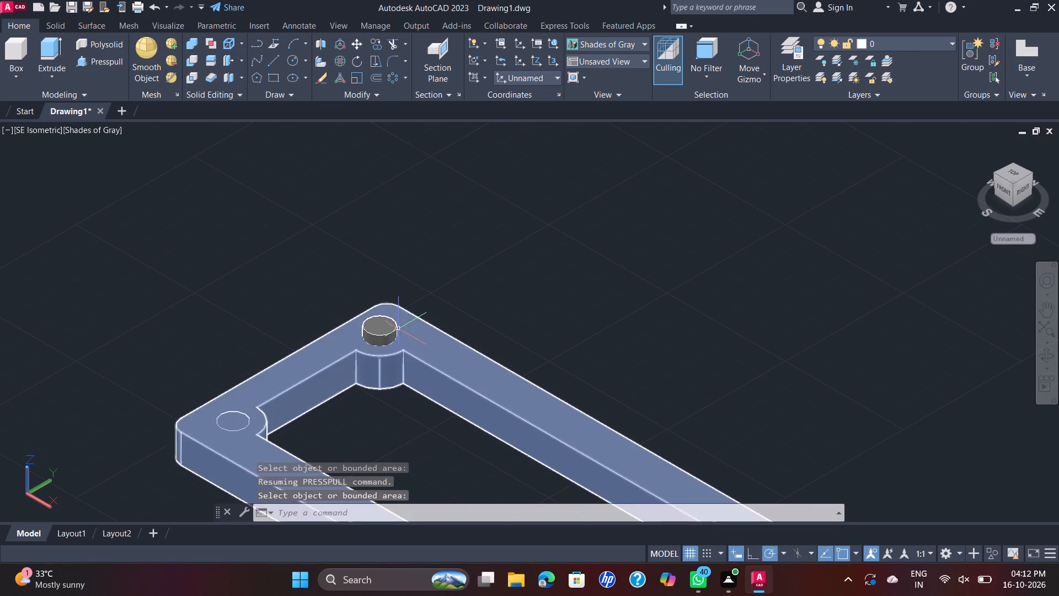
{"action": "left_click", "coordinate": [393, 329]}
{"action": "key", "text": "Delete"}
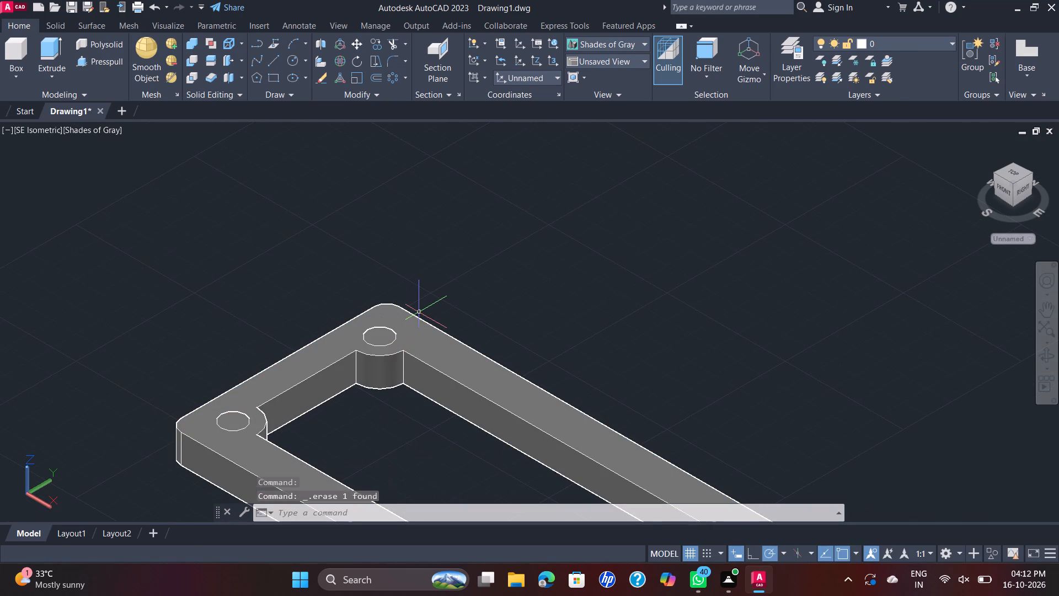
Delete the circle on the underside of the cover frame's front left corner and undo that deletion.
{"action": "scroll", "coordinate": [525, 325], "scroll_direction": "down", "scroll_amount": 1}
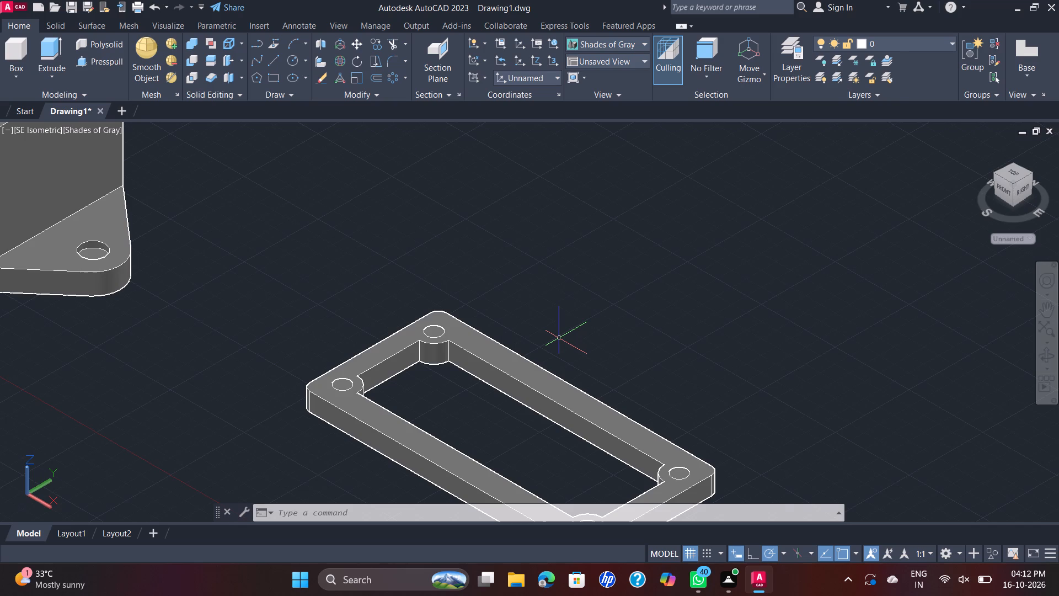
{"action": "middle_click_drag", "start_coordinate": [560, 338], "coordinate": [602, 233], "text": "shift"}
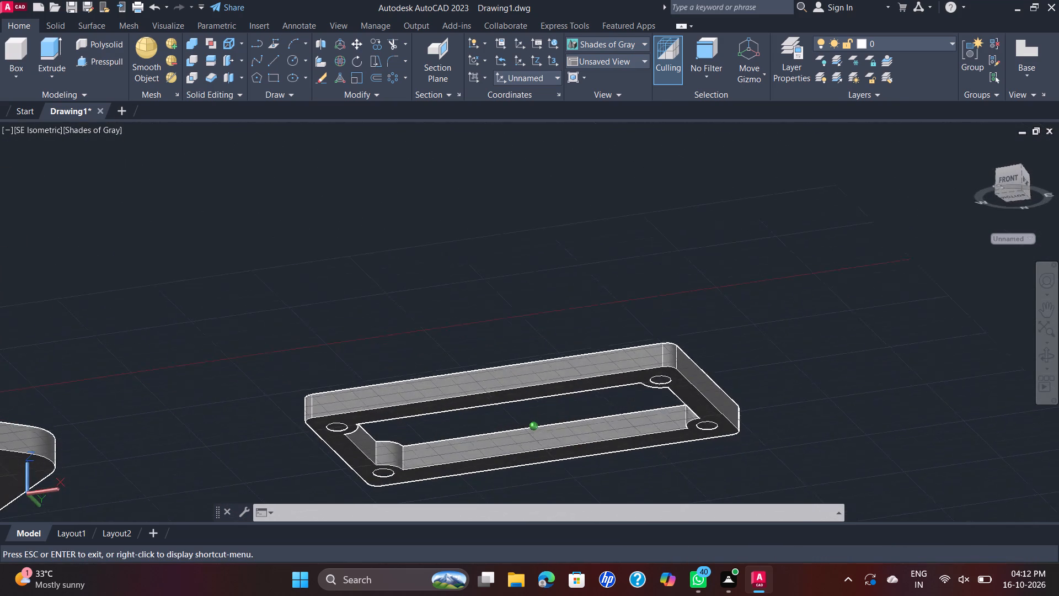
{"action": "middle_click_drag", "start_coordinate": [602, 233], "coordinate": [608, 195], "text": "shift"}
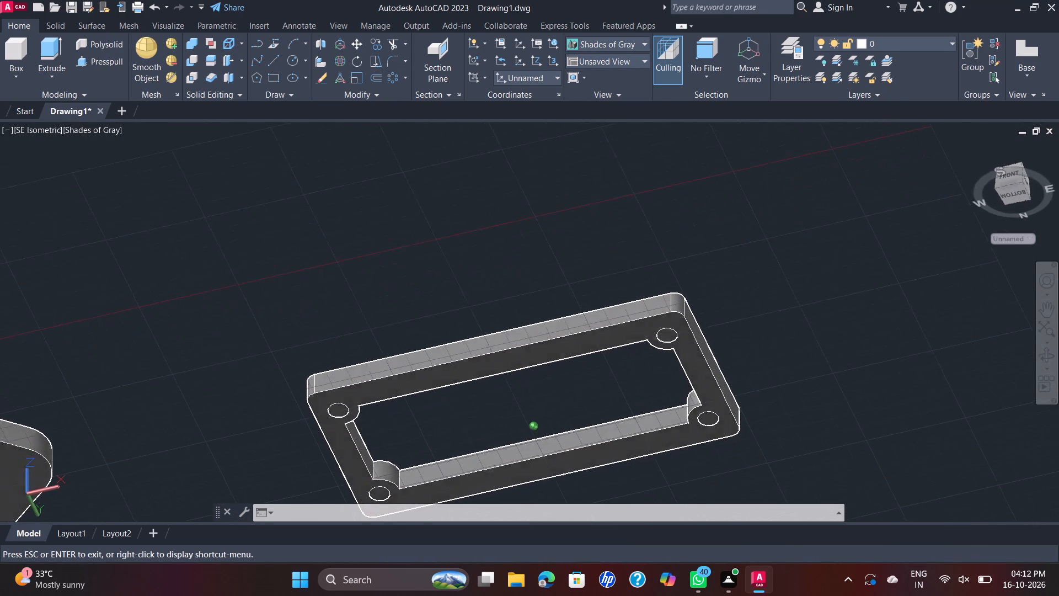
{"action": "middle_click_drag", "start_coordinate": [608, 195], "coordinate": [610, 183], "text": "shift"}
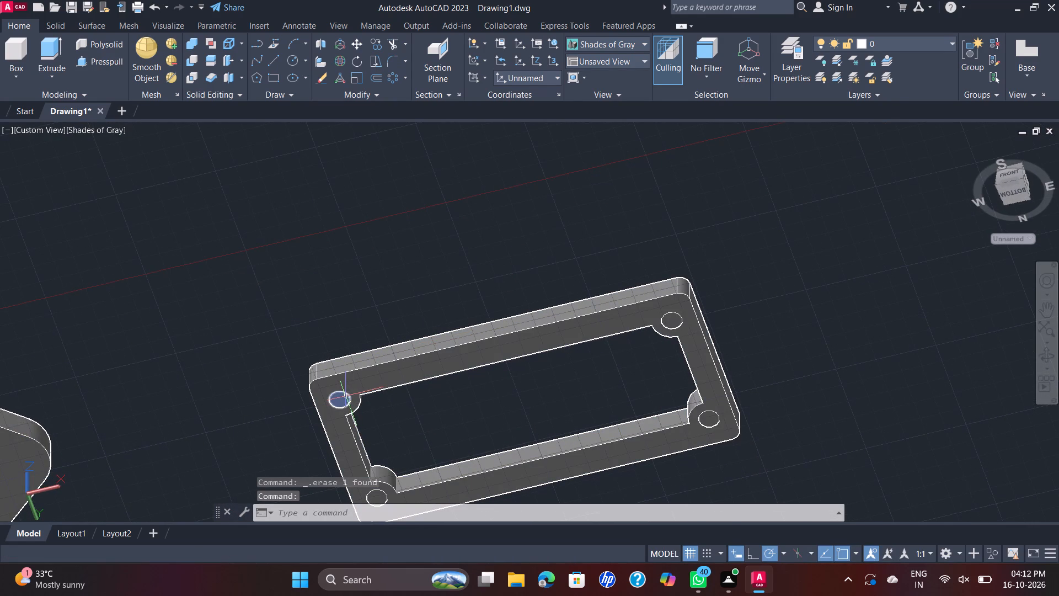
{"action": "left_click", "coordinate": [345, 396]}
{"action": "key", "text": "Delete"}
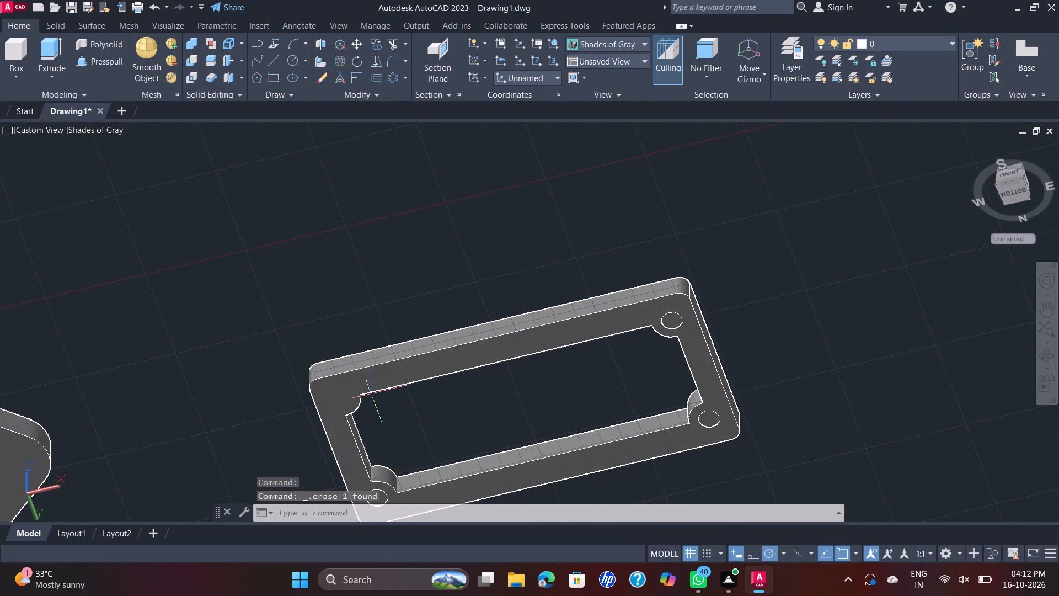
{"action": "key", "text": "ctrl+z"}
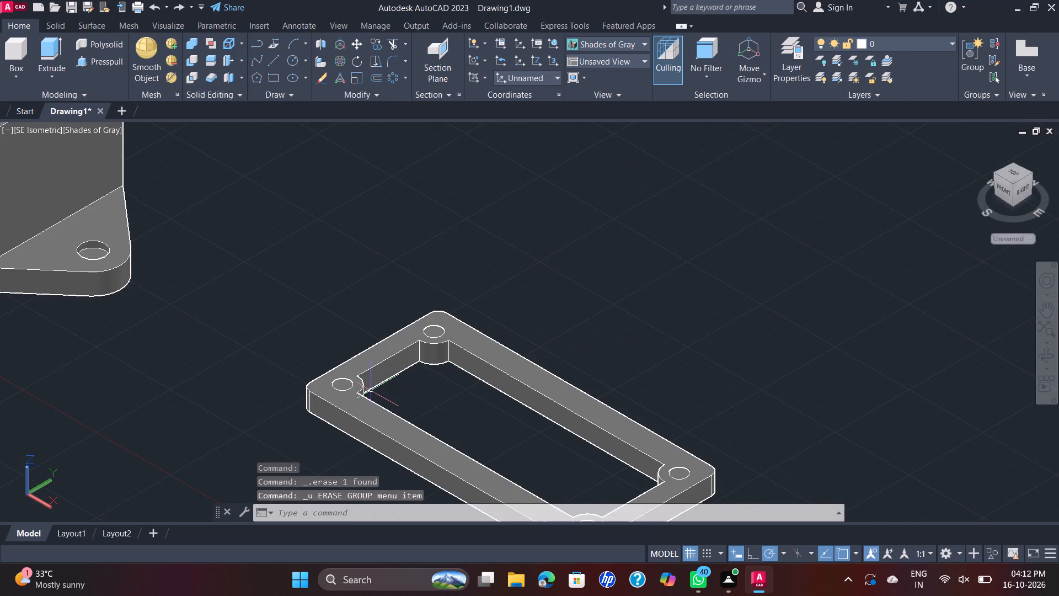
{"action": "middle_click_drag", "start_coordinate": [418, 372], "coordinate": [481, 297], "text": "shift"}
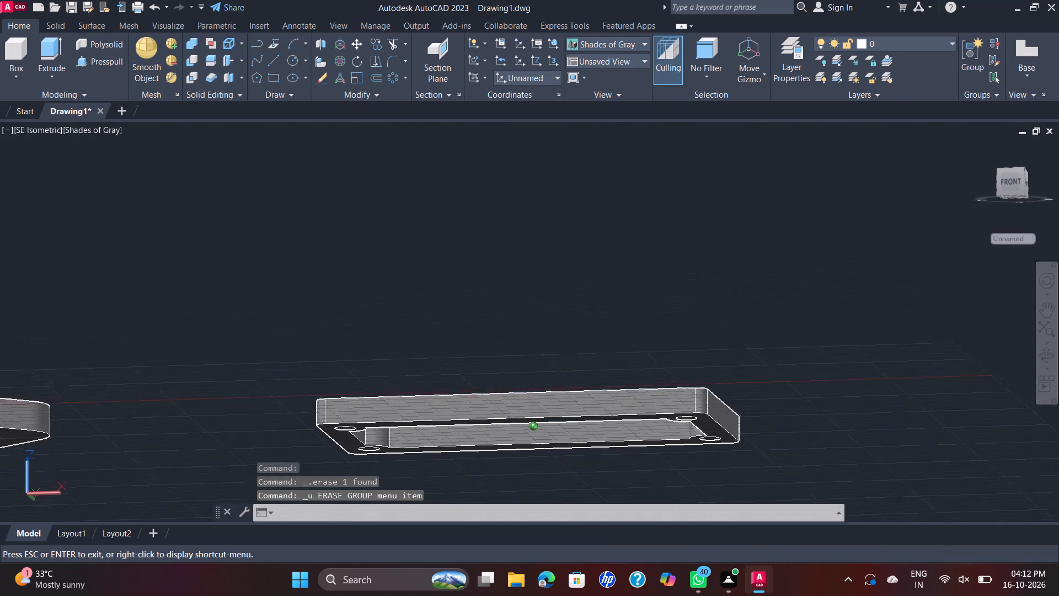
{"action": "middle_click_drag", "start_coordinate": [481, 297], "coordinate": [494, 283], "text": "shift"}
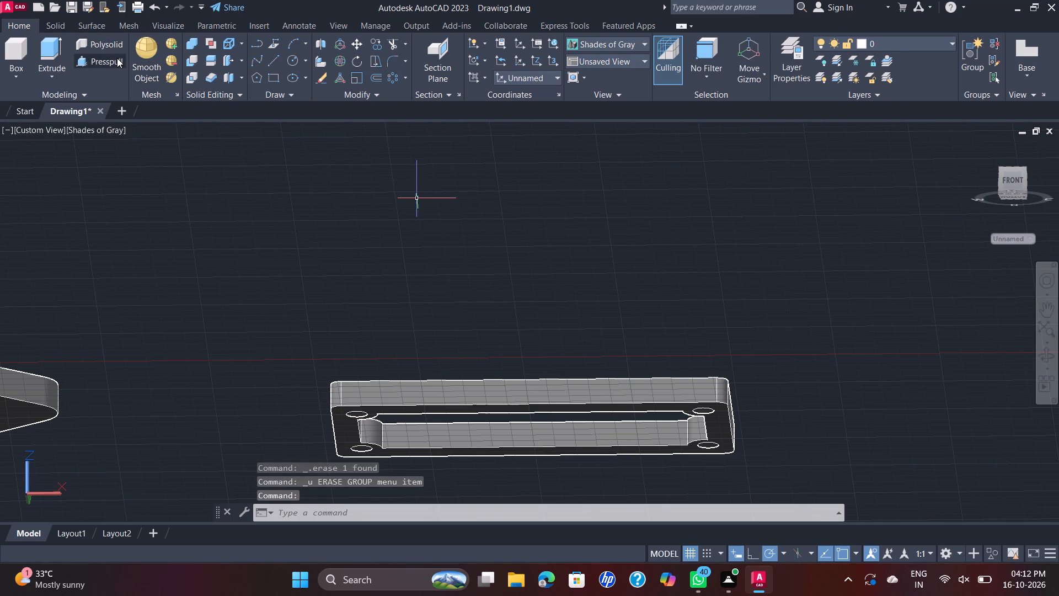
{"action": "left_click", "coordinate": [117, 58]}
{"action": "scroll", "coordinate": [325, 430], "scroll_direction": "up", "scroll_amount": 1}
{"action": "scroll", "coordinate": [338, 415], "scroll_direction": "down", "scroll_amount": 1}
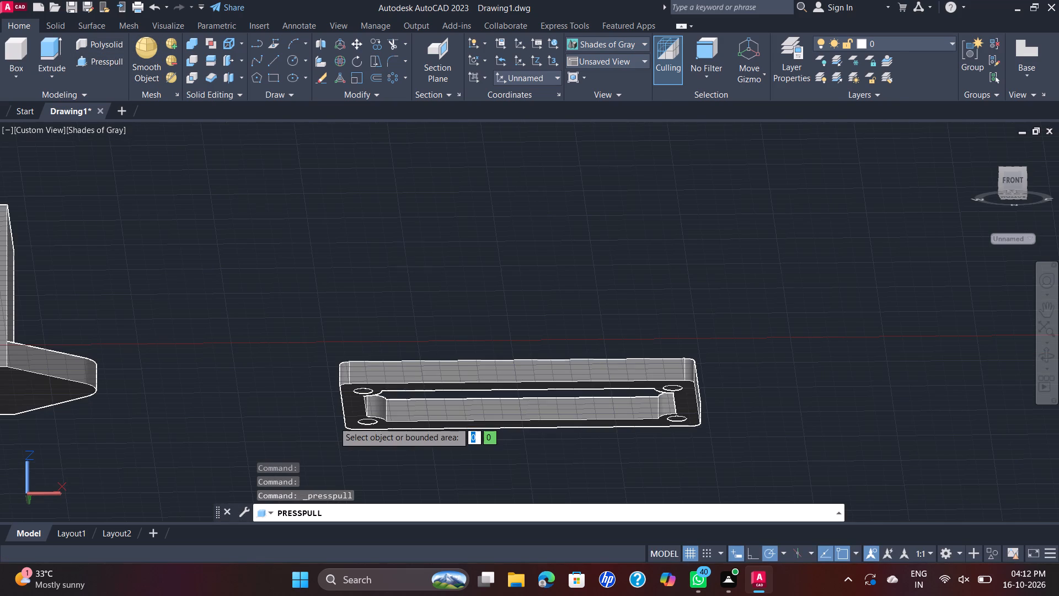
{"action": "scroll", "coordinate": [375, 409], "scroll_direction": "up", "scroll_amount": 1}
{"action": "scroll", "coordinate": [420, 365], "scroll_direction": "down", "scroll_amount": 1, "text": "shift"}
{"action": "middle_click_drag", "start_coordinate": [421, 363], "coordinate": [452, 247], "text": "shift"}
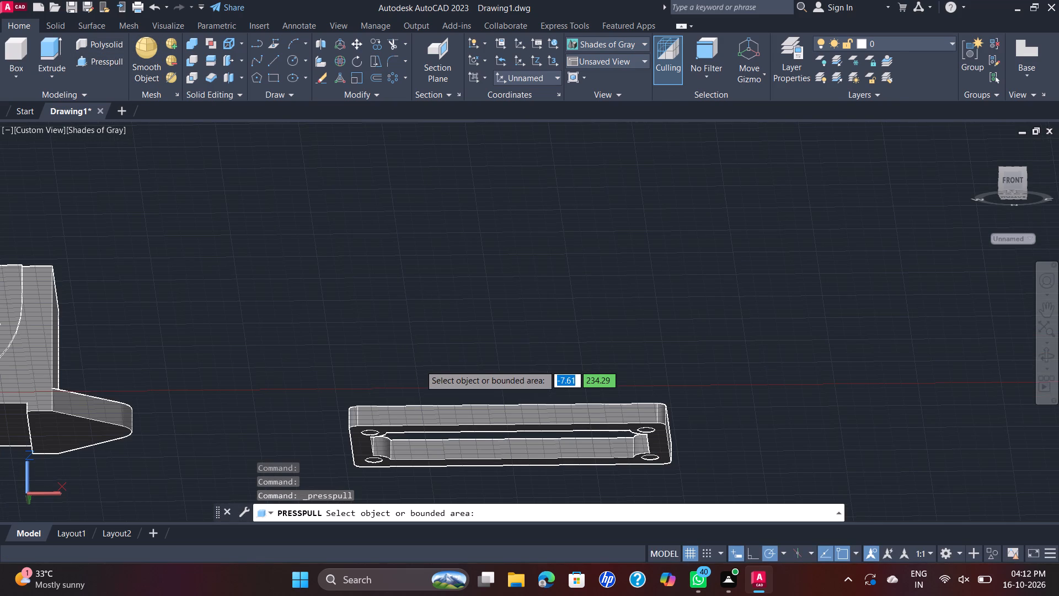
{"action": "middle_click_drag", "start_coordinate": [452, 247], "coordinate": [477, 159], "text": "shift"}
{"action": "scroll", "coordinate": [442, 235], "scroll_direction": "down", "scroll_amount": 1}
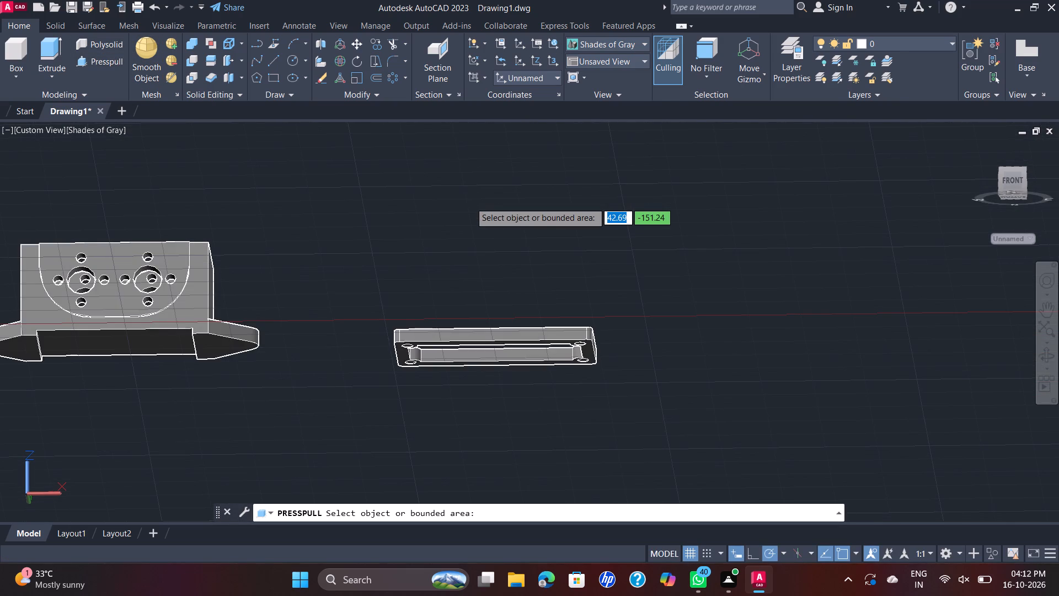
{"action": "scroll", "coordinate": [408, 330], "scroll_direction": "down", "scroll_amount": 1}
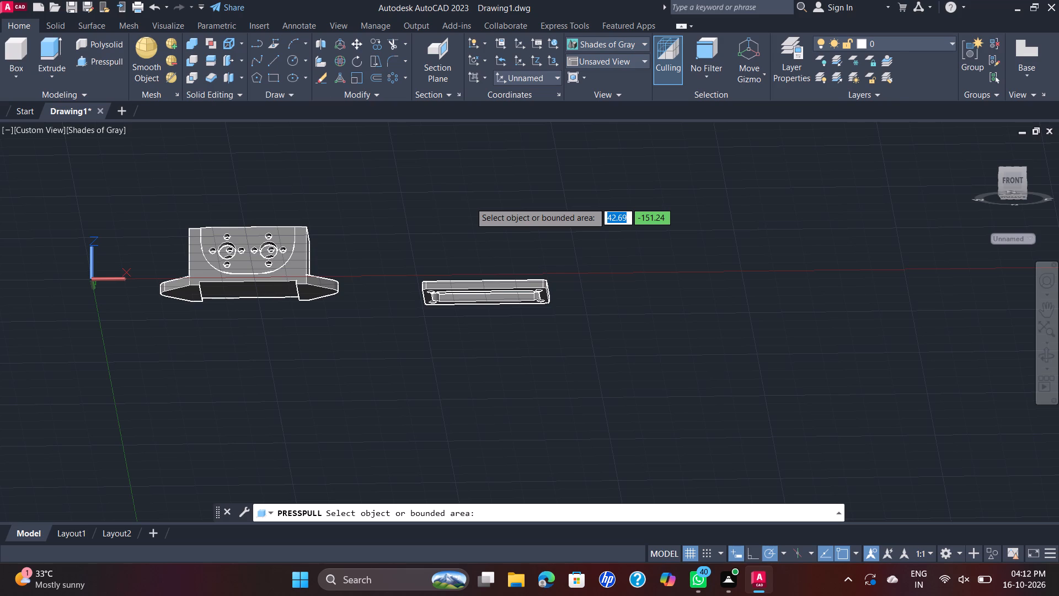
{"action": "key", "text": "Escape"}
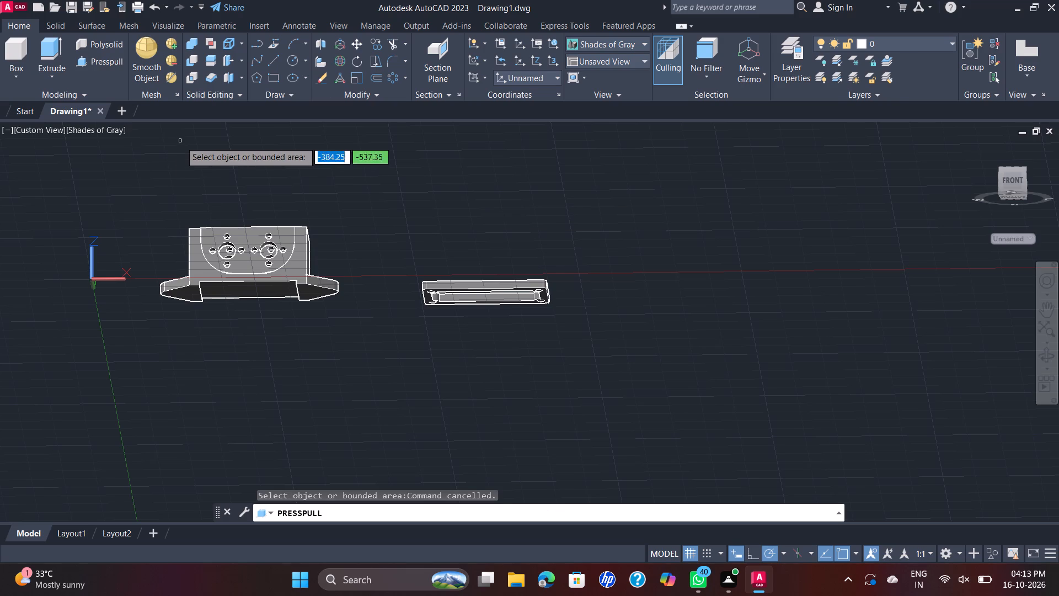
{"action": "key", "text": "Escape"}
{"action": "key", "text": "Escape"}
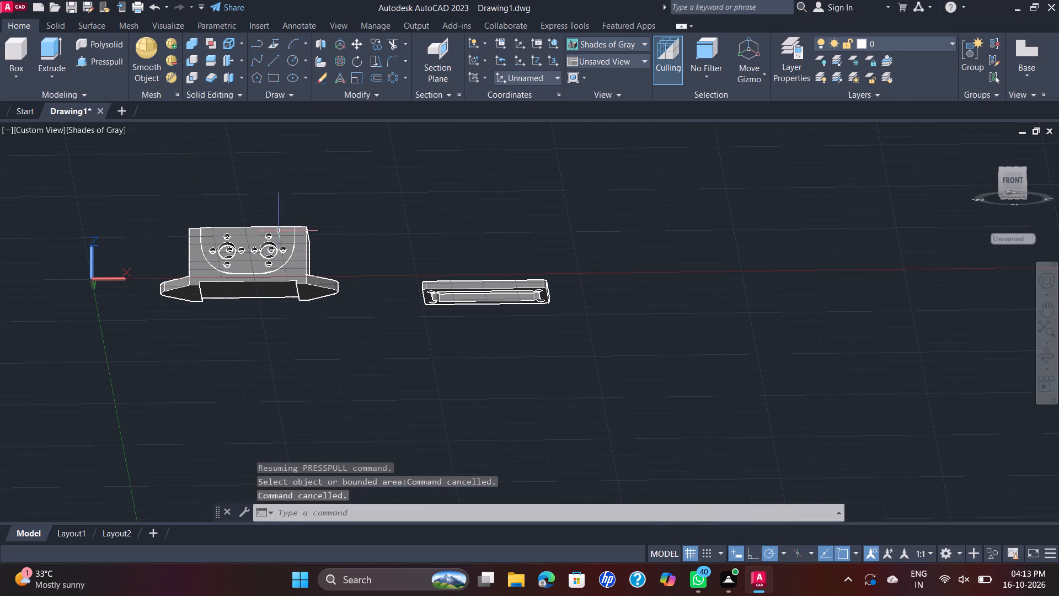
Presspull the underside circle at the cover frame's back left corner upward through the frame, past its top face.
{"action": "middle_click", "coordinate": [463, 308], "text": "ctrl"}
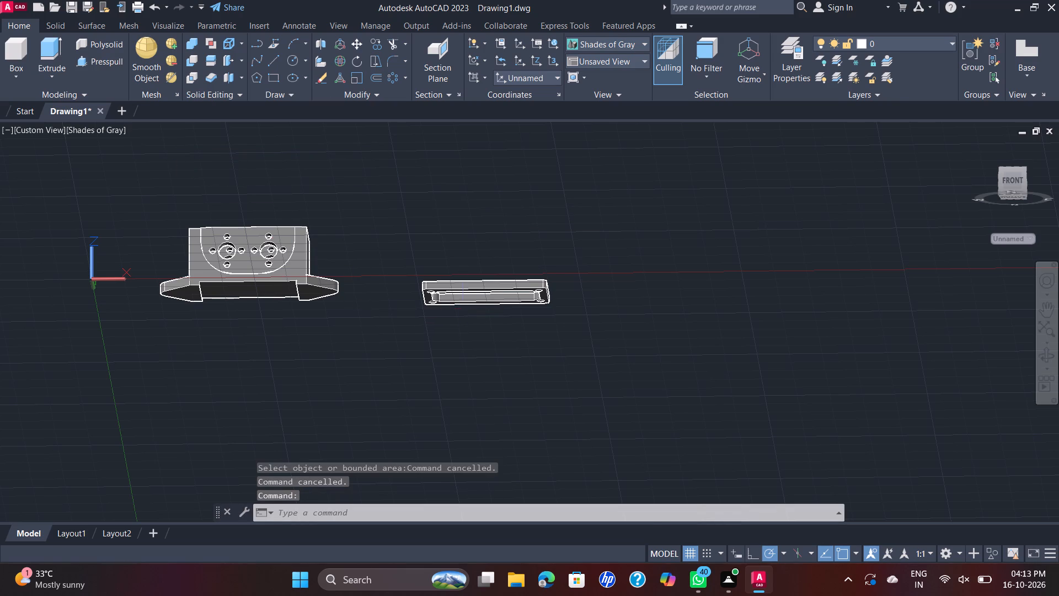
{"action": "middle_click_drag", "start_coordinate": [467, 296], "coordinate": [547, 162], "text": "shift"}
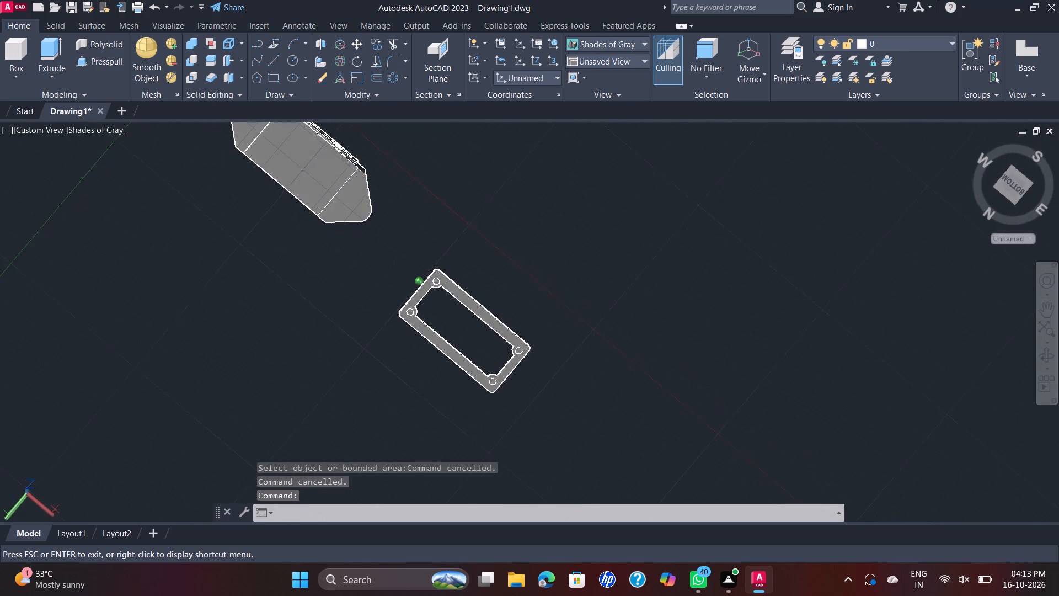
{"action": "middle_click_drag", "start_coordinate": [547, 162], "coordinate": [502, 270], "text": "shift"}
{"action": "scroll", "coordinate": [498, 269], "scroll_direction": "down", "scroll_amount": 2, "text": "shift"}
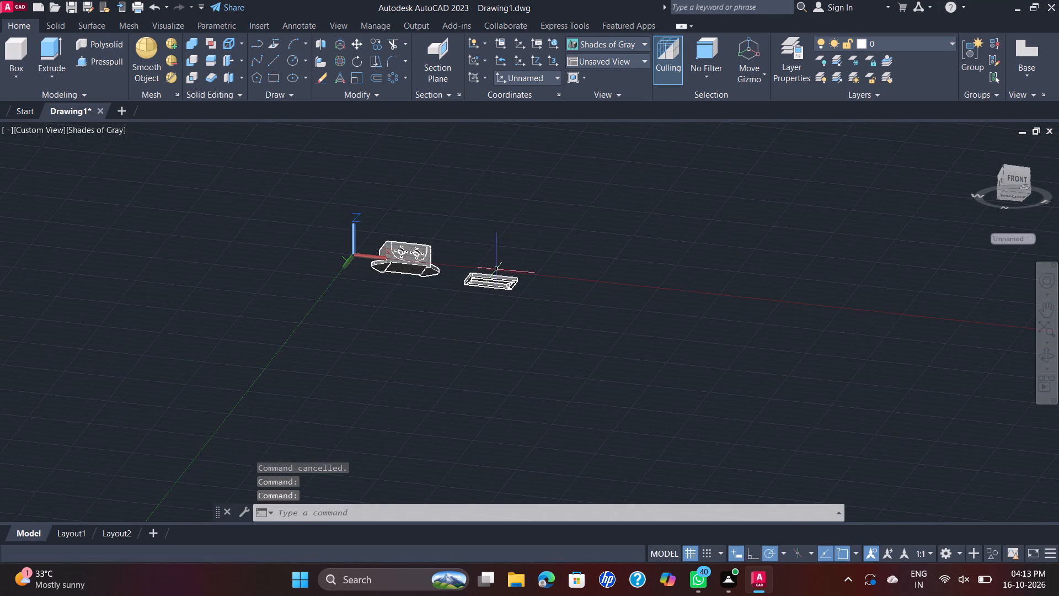
{"action": "scroll", "coordinate": [496, 269], "scroll_direction": "up", "scroll_amount": 5, "text": "shift"}
{"action": "scroll", "coordinate": [446, 312], "scroll_direction": "up", "scroll_amount": 1, "text": "shift"}
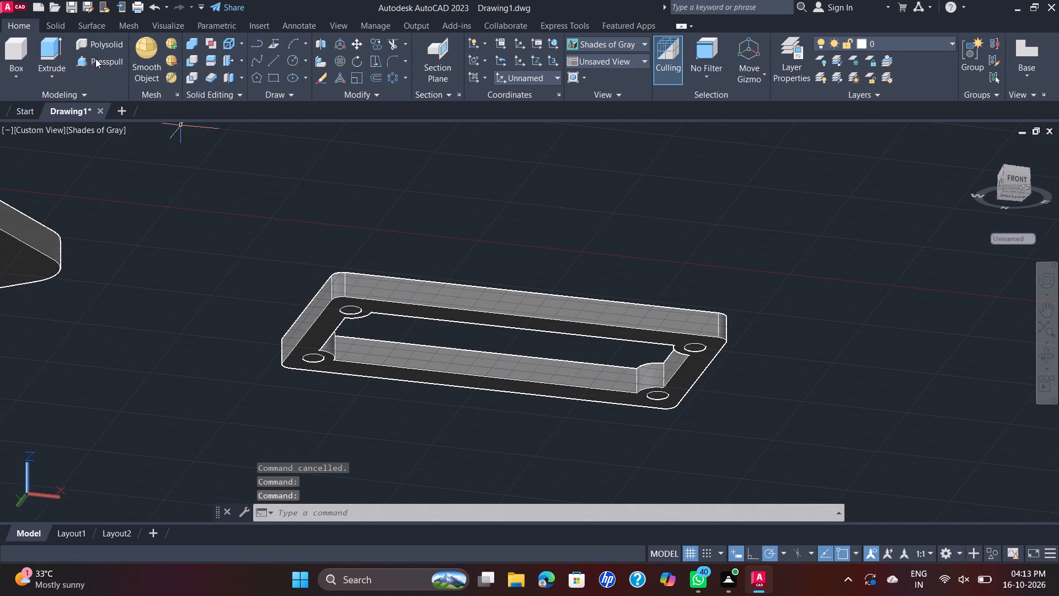
{"action": "left_click", "coordinate": [95, 58]}
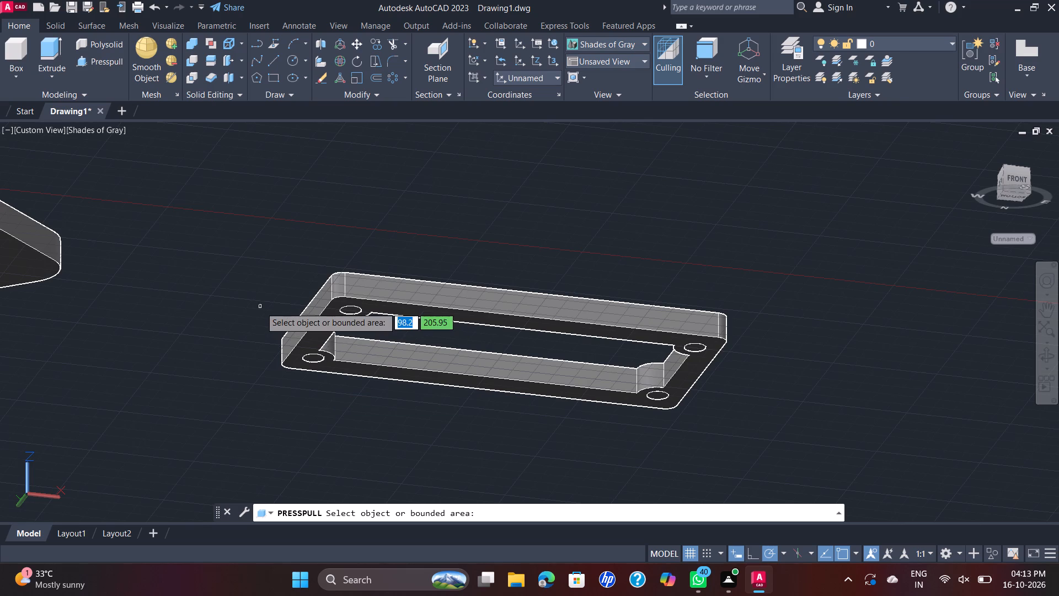
{"action": "right_click", "coordinate": [344, 334]}
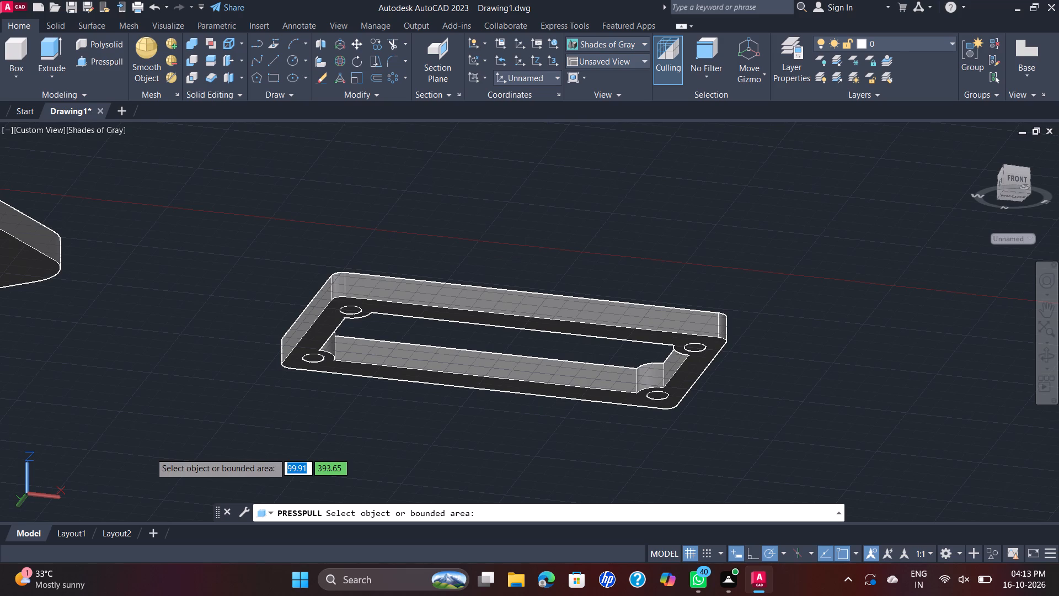
{"action": "left_click", "coordinate": [320, 359]}
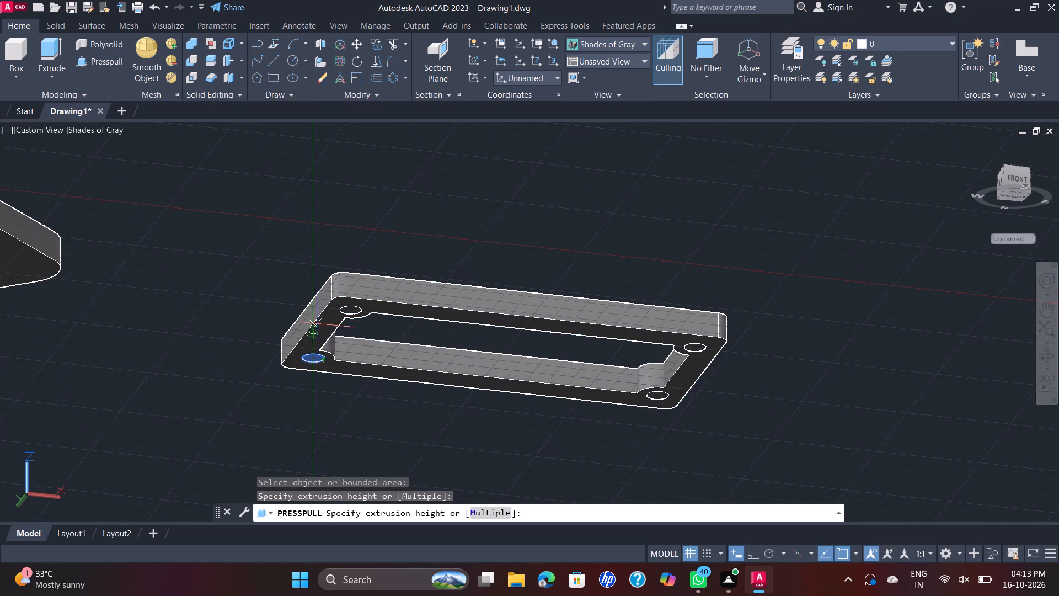
{"action": "left_click", "coordinate": [316, 283]}
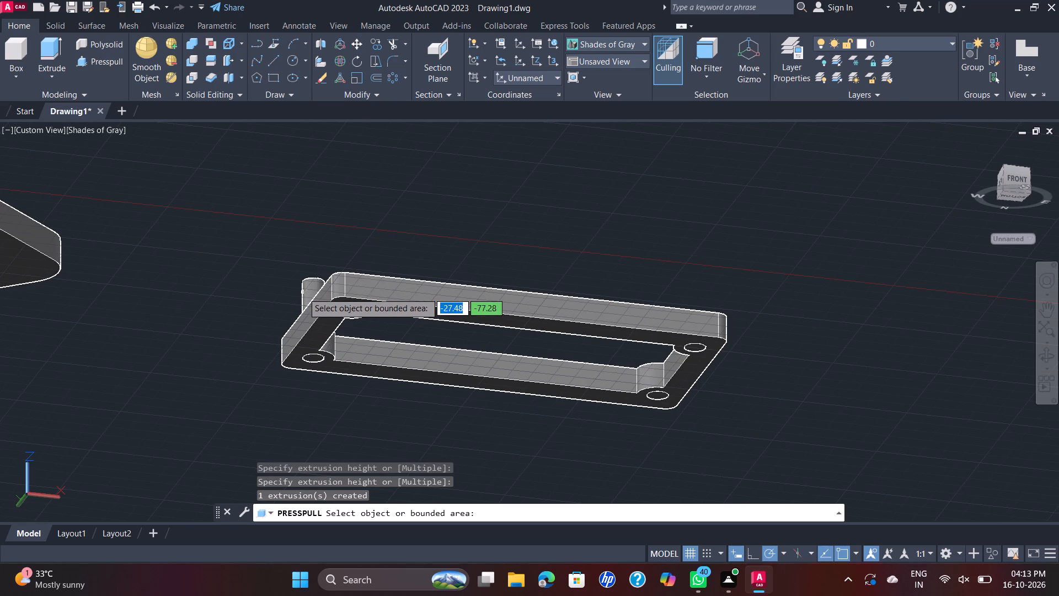
{"action": "key", "text": "Escape"}
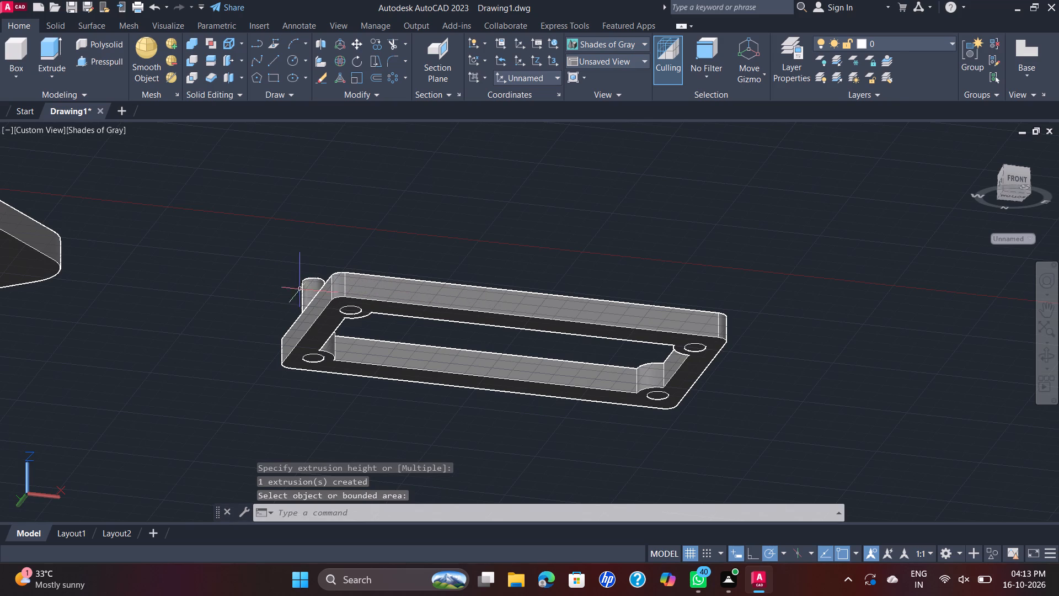
Delete the raised cylinder at the cover frame's back left corner.
{"action": "left_click", "coordinate": [313, 292]}
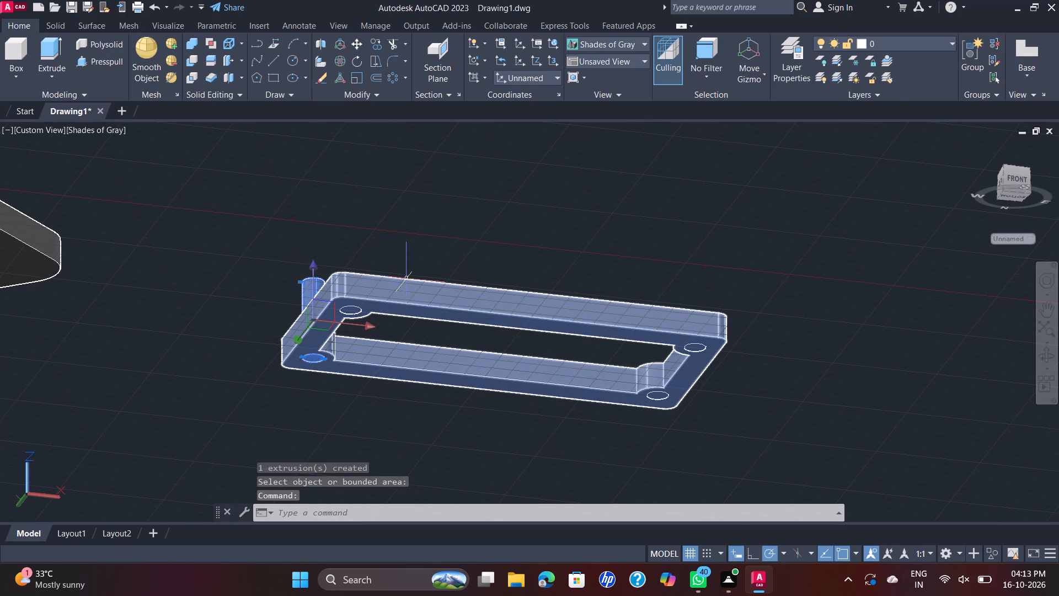
{"action": "key", "text": "Delete"}
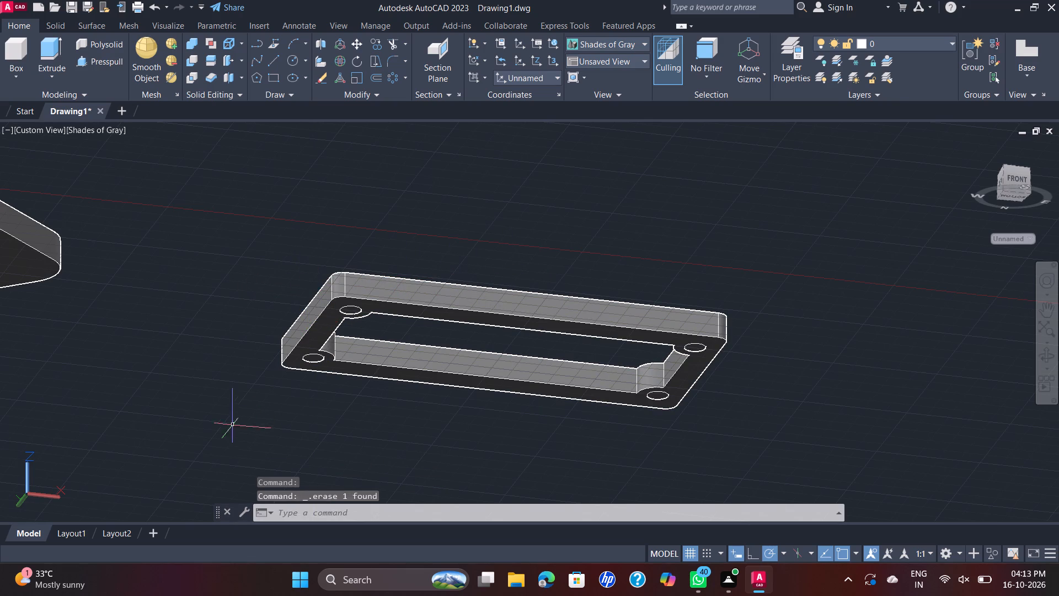
Presspull the circle on the underside of the cover frame's front left corner upward by 8.
{"action": "middle_click_drag", "start_coordinate": [472, 377], "coordinate": [477, 334], "text": "shift"}
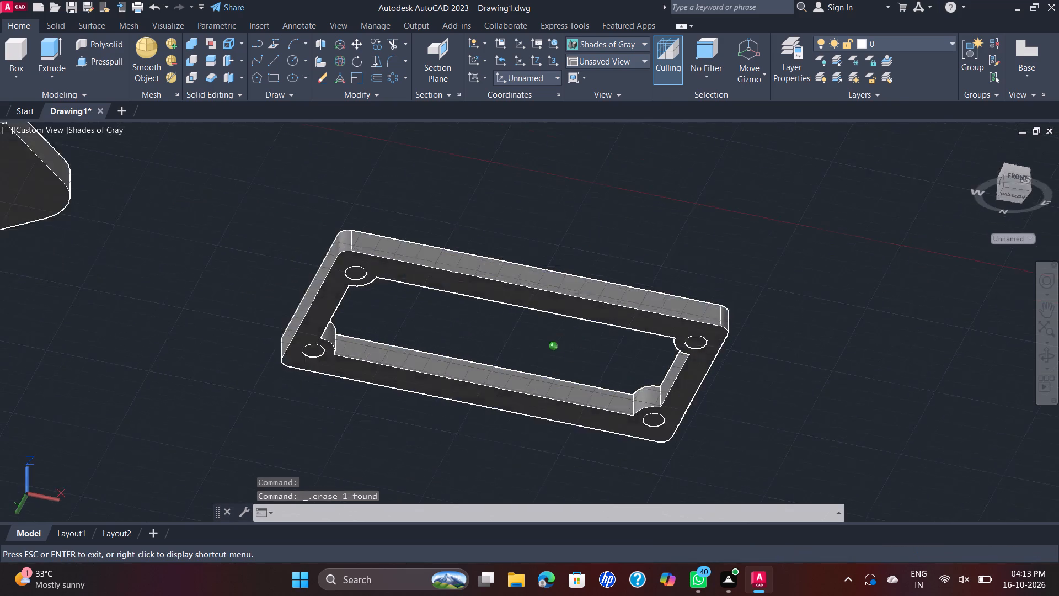
{"action": "middle_click_drag", "start_coordinate": [477, 334], "coordinate": [461, 387], "text": "shift"}
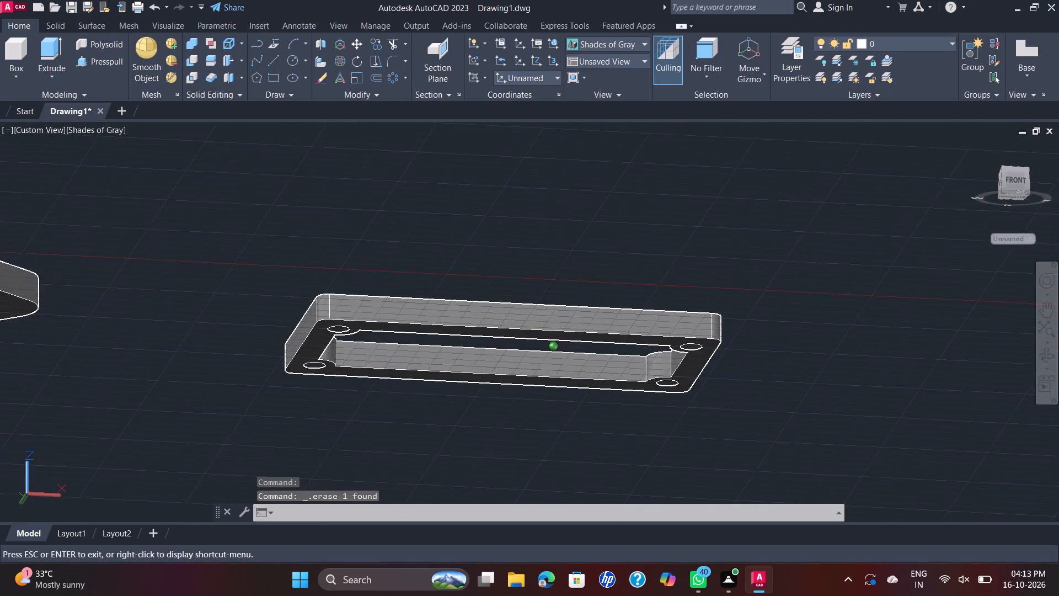
{"action": "middle_click_drag", "start_coordinate": [461, 387], "coordinate": [452, 405], "text": "shift"}
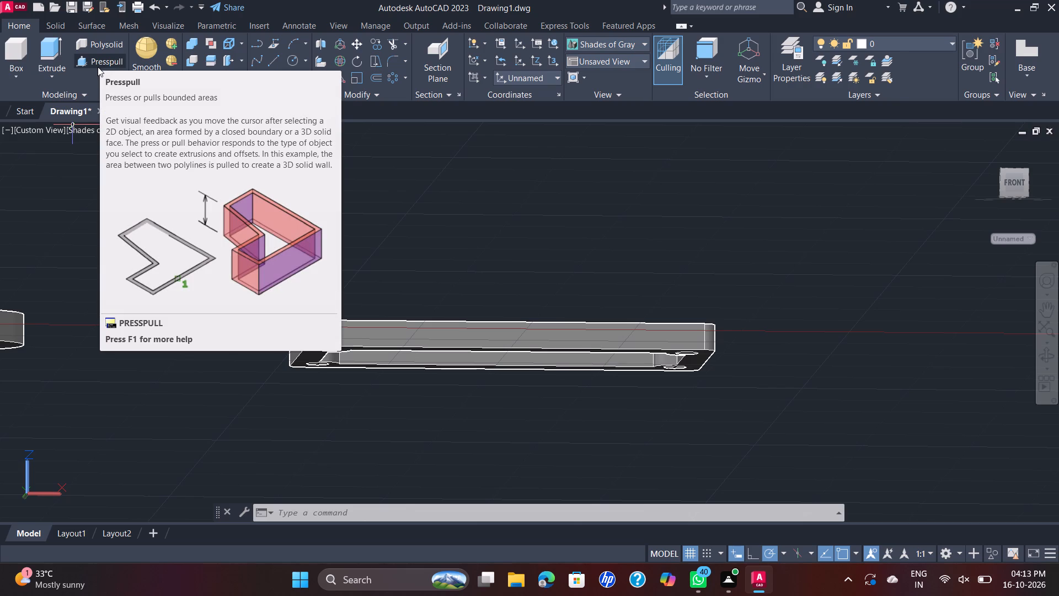
{"action": "left_click", "coordinate": [93, 65]}
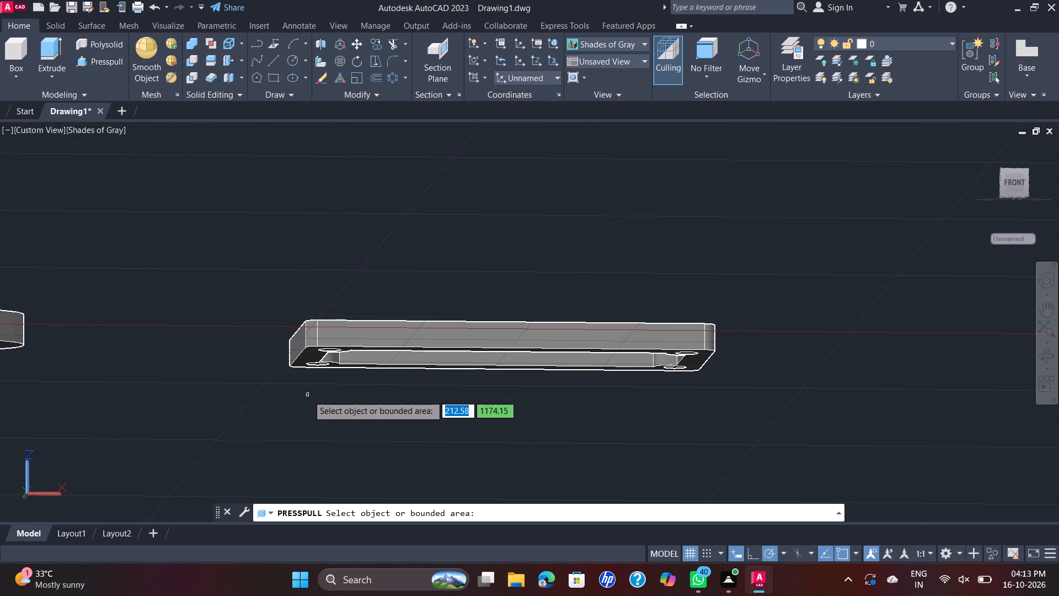
{"action": "middle_click_drag", "start_coordinate": [333, 369], "coordinate": [371, 312], "text": "shift"}
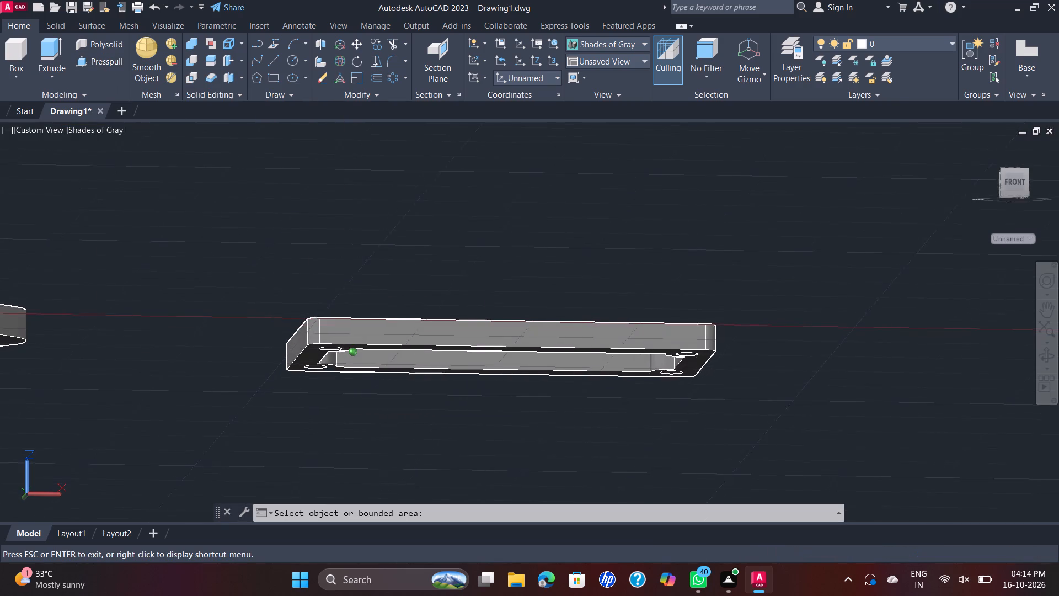
{"action": "middle_click_drag", "start_coordinate": [371, 312], "coordinate": [385, 246], "text": "shift"}
{"action": "left_click", "coordinate": [339, 326]}
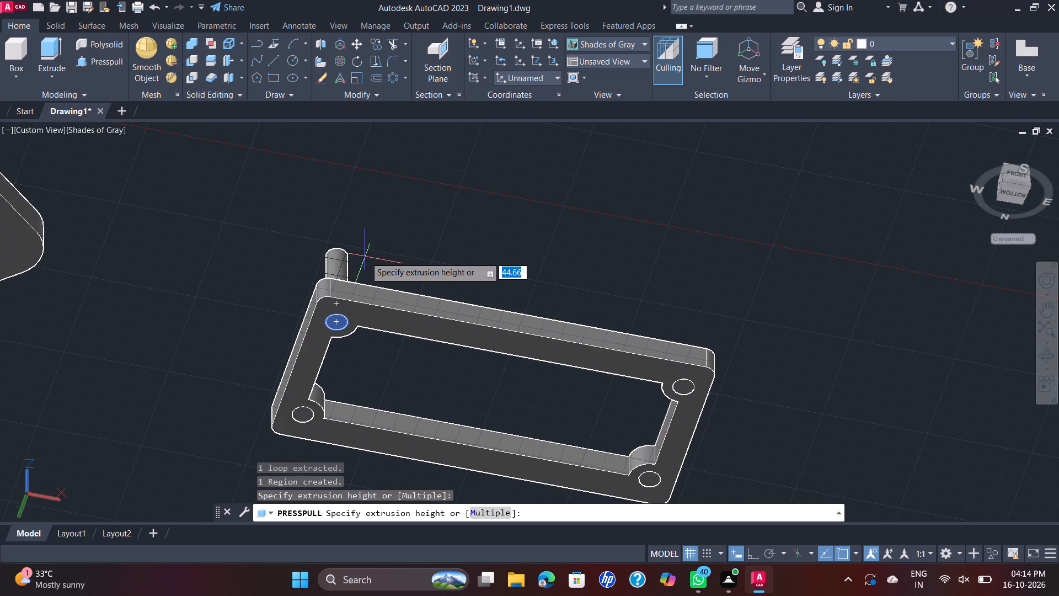
{"action": "key", "text": "8"}
{"action": "key", "text": "Return"}
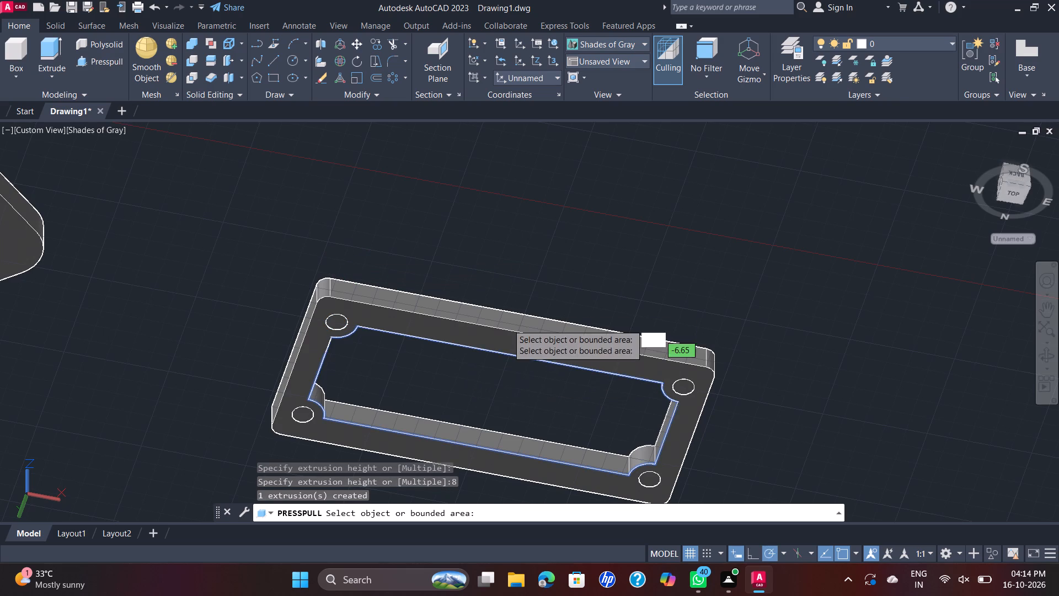
{"action": "middle_click_drag", "start_coordinate": [521, 289], "coordinate": [513, 351], "text": "shift"}
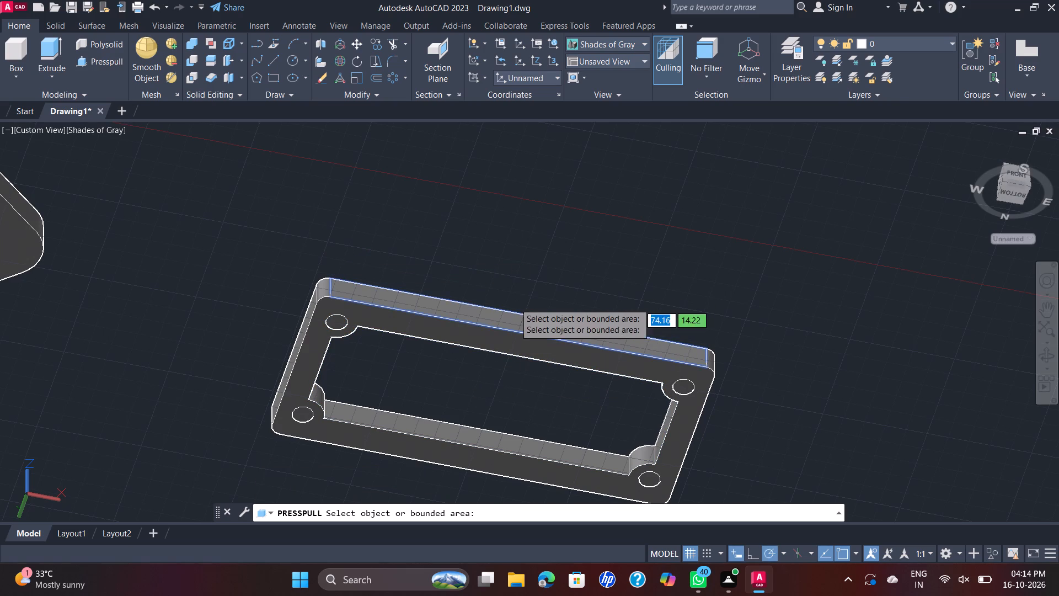
{"action": "key", "text": "Escape"}
{"action": "key", "text": "Escape"}
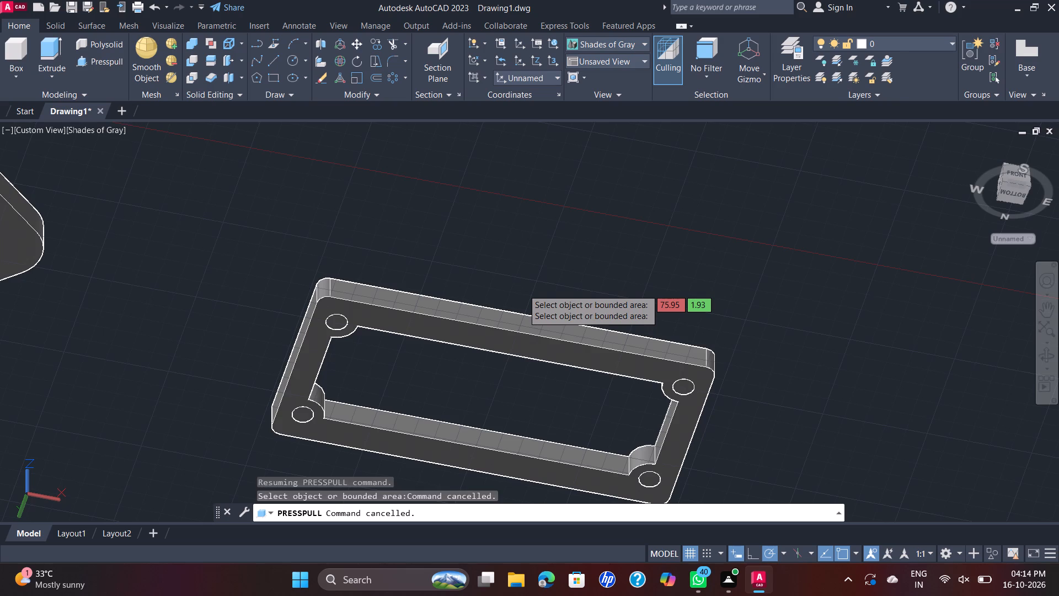
{"action": "key", "text": "Escape"}
{"action": "key", "text": "Escape"}
{"action": "key", "text": "Escape"}
{"action": "key", "text": "Escape"}
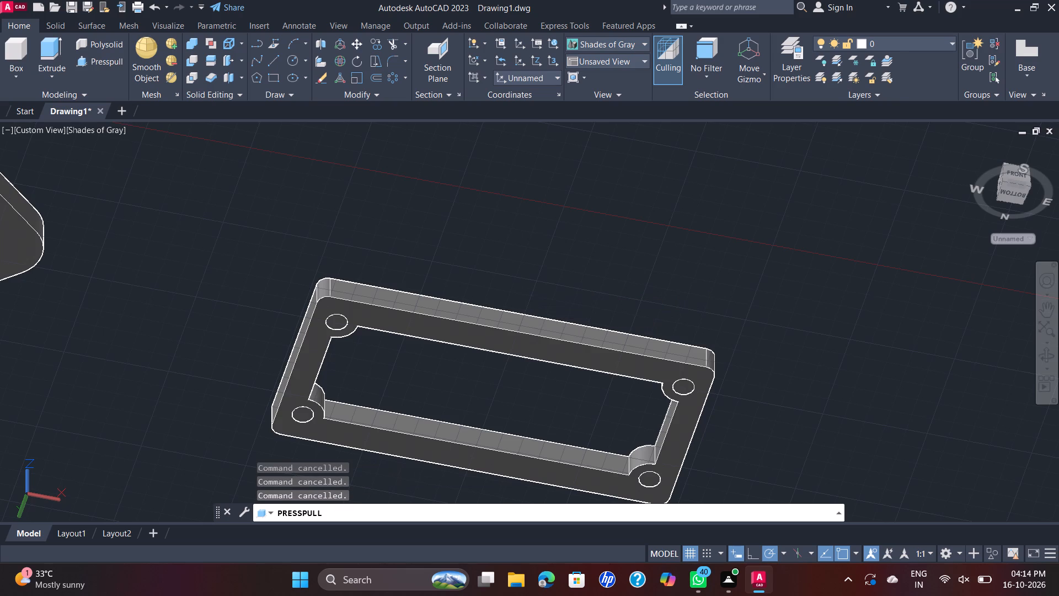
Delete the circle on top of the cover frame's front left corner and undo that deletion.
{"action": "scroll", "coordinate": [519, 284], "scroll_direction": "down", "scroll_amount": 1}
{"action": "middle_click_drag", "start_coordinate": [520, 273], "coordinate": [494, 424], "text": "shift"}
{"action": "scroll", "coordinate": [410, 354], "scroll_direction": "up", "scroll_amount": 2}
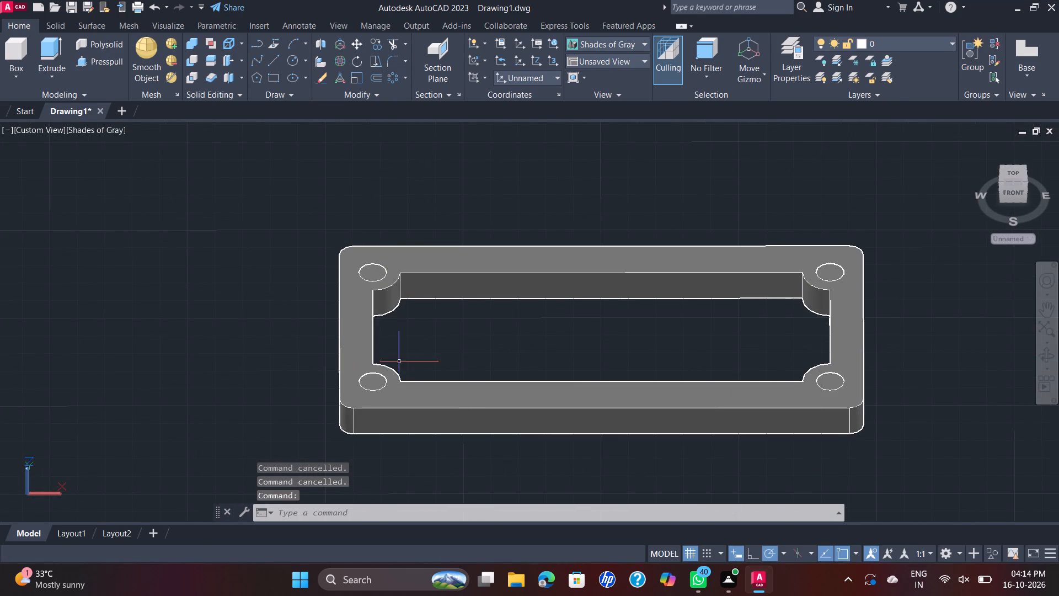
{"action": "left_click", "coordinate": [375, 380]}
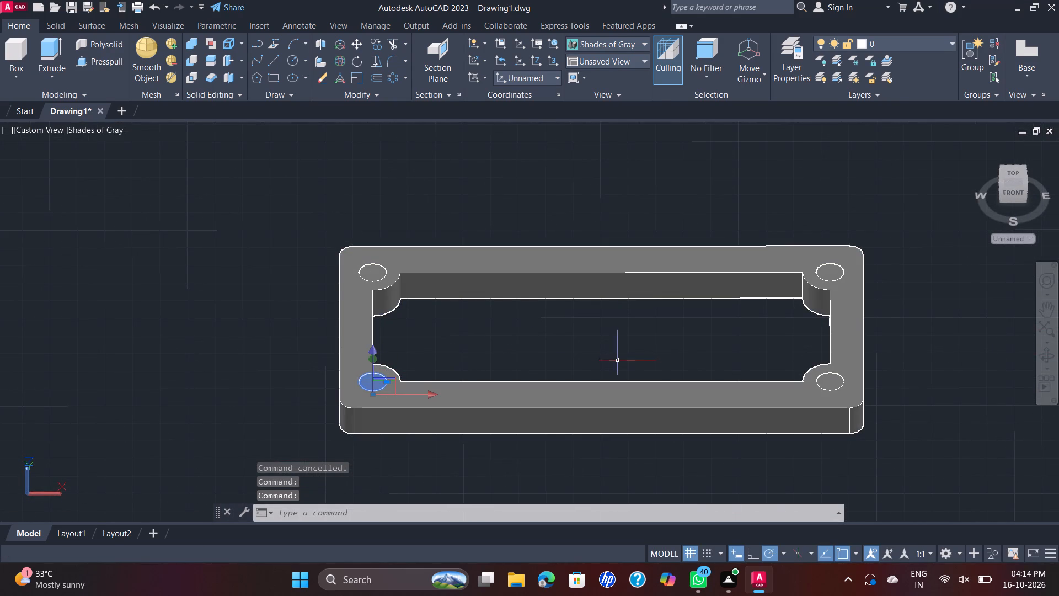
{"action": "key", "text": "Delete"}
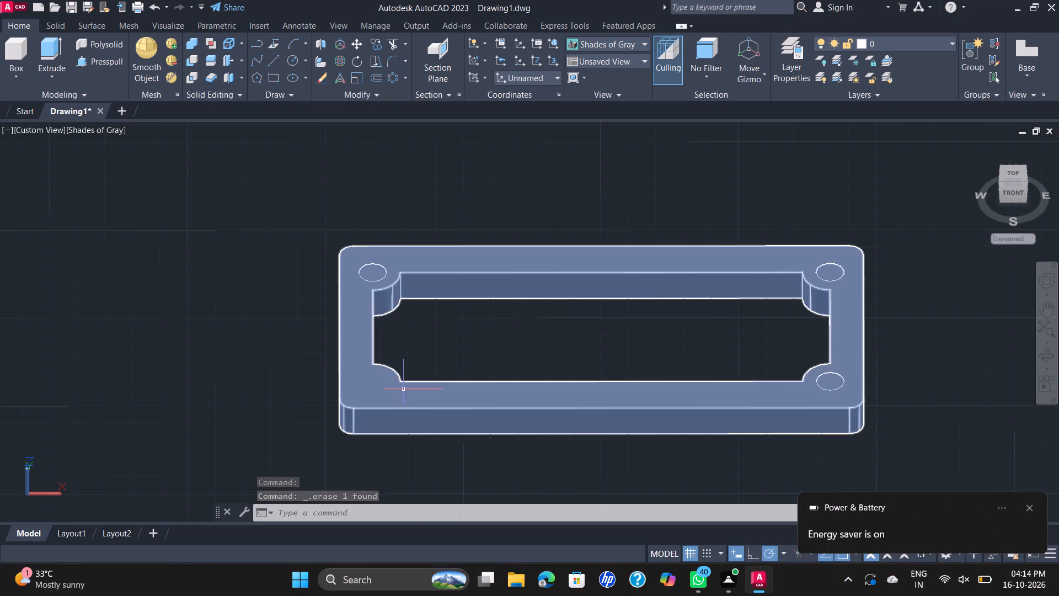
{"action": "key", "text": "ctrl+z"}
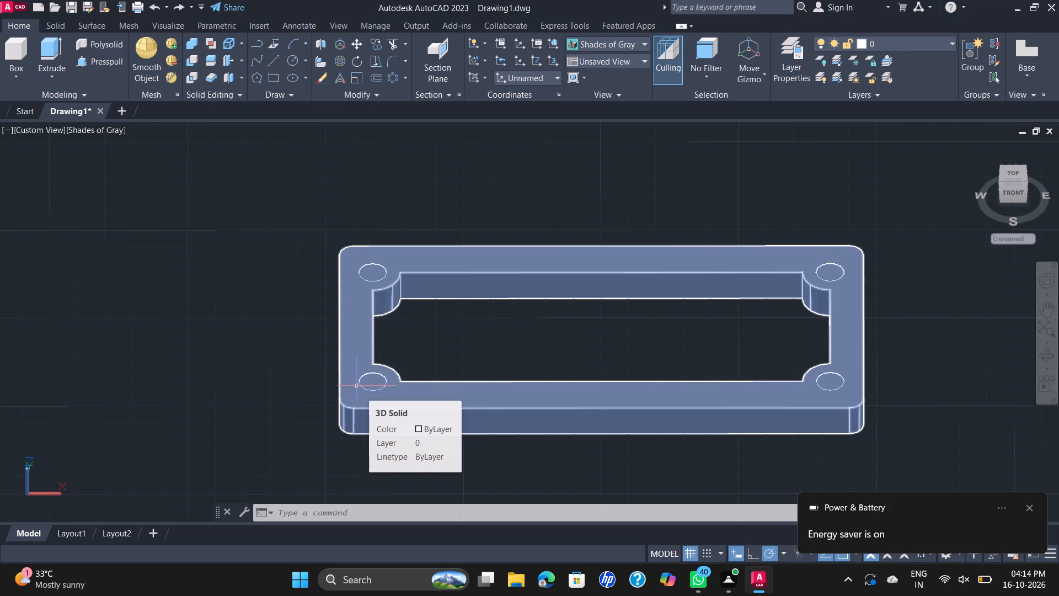
Presspull the top circle at the cover frame's front left corner downward into the frame and upward into a tall cylinder.
{"action": "scroll", "coordinate": [357, 386], "scroll_direction": "up", "scroll_amount": 1}
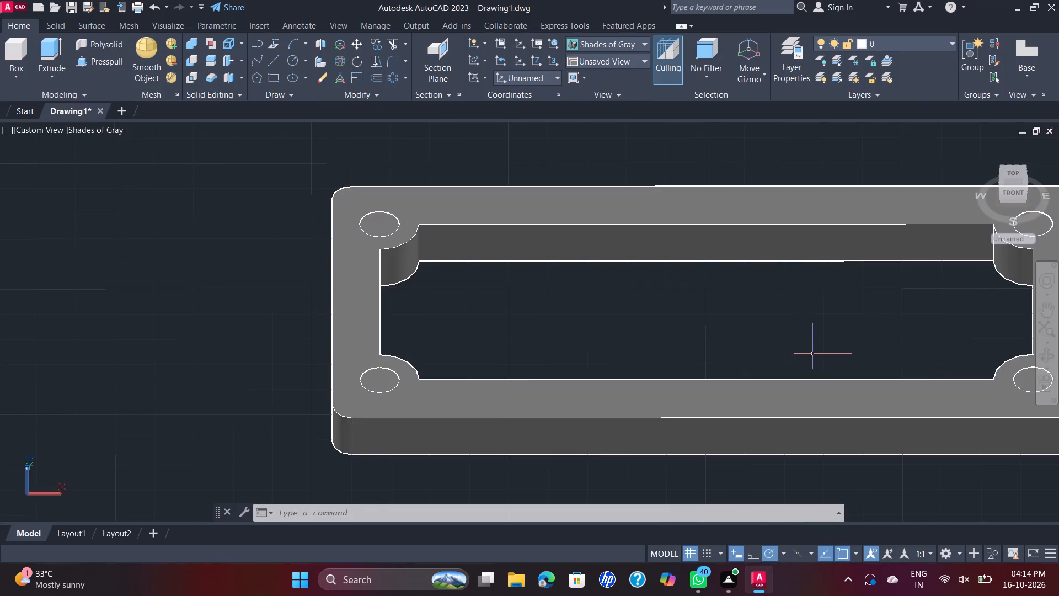
{"action": "scroll", "coordinate": [801, 346], "scroll_direction": "down", "scroll_amount": 2}
{"action": "middle_click_drag", "start_coordinate": [801, 346], "coordinate": [728, 363]}
{"action": "scroll", "coordinate": [729, 358], "scroll_direction": "up", "scroll_amount": 1}
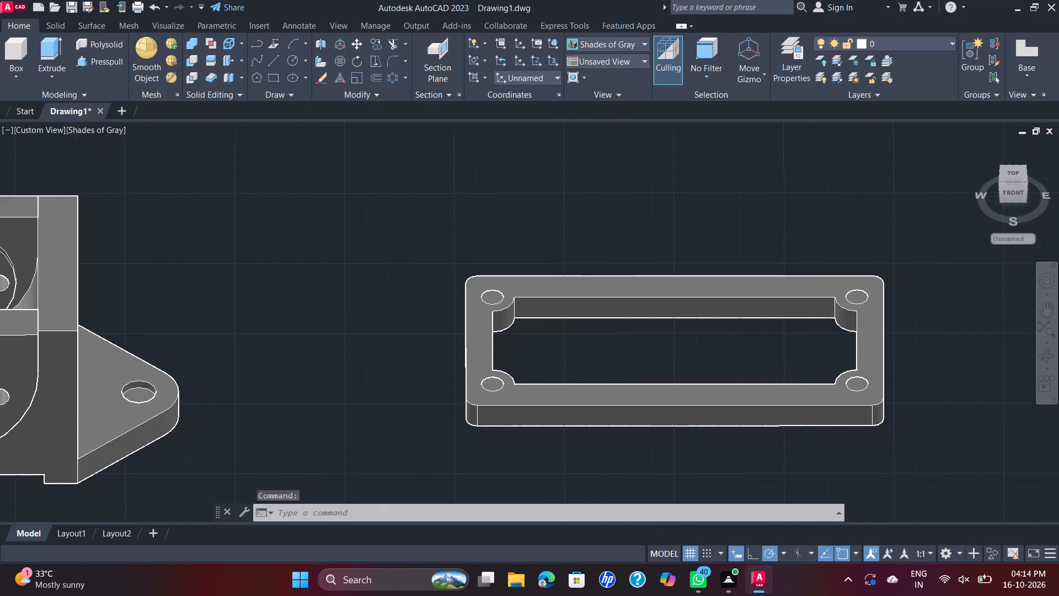
{"action": "left_click", "coordinate": [99, 56]}
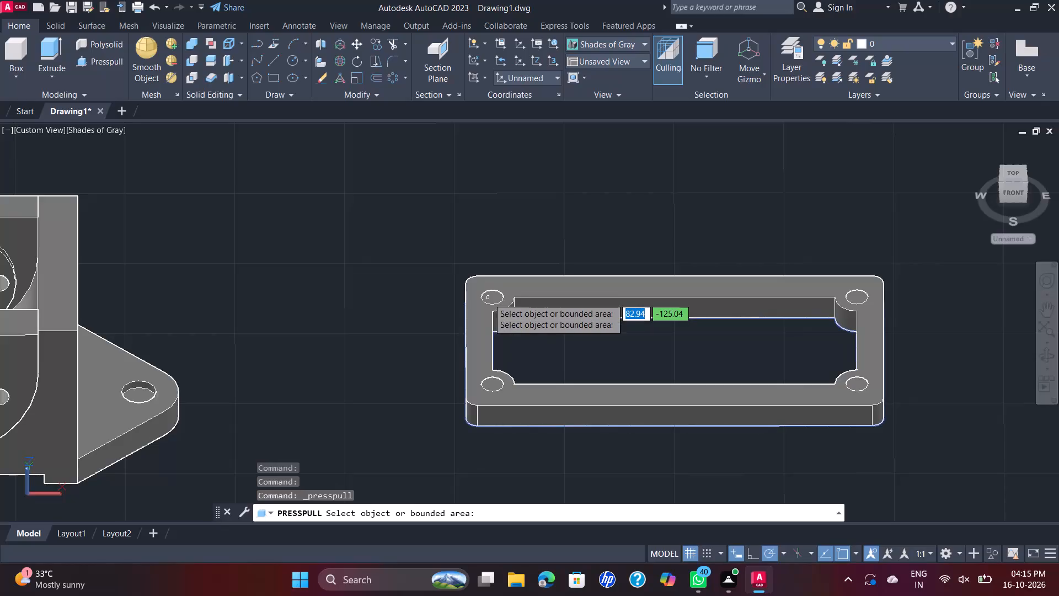
{"action": "left_click", "coordinate": [494, 384]}
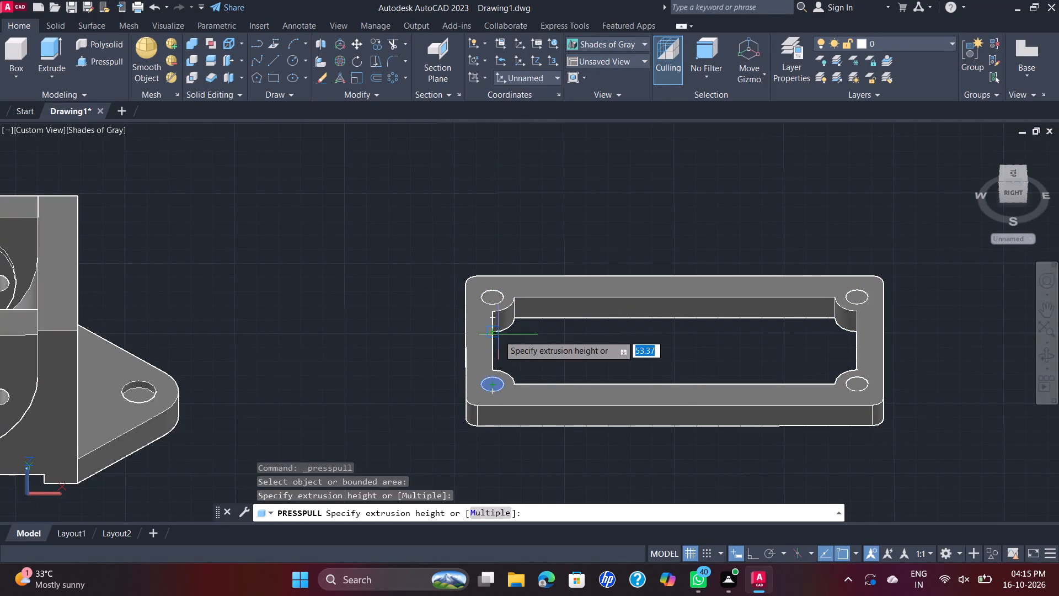
{"action": "left_click", "coordinate": [499, 335]}
{"action": "left_click", "coordinate": [492, 383]}
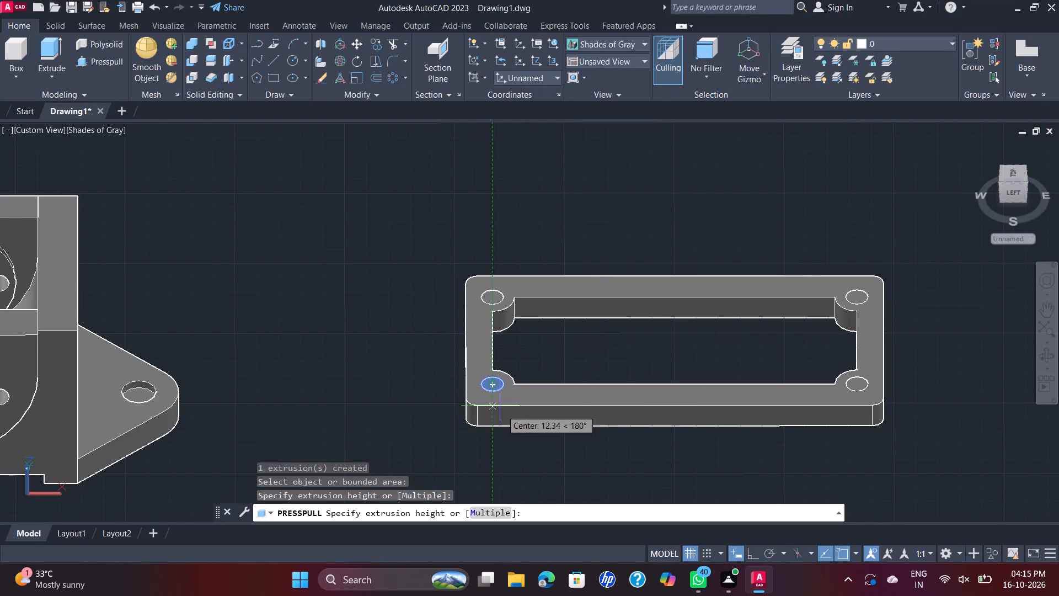
{"action": "left_click", "coordinate": [504, 439]}
{"action": "left_click", "coordinate": [494, 385]}
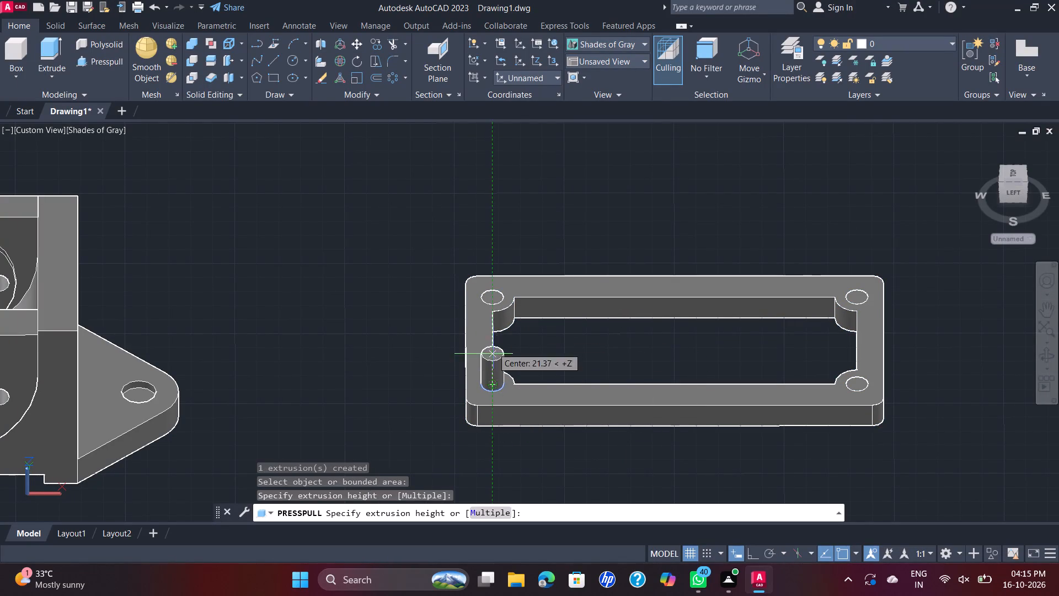
{"action": "left_click", "coordinate": [491, 302]}
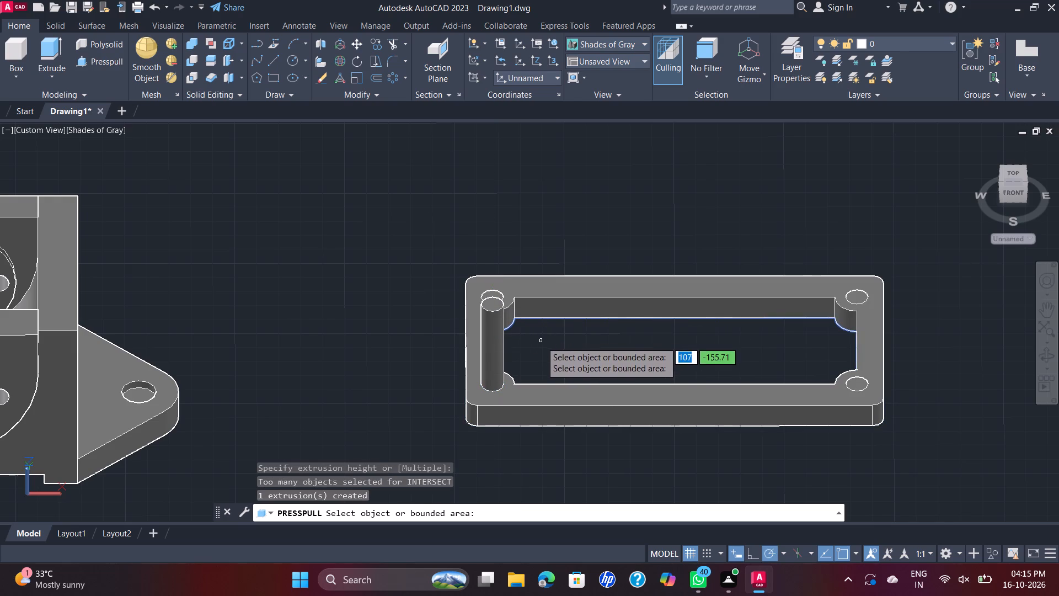
{"action": "key", "text": "Escape"}
Delete the tall cylinder standing on the cover frame's front left corner.
{"action": "left_click", "coordinate": [502, 339]}
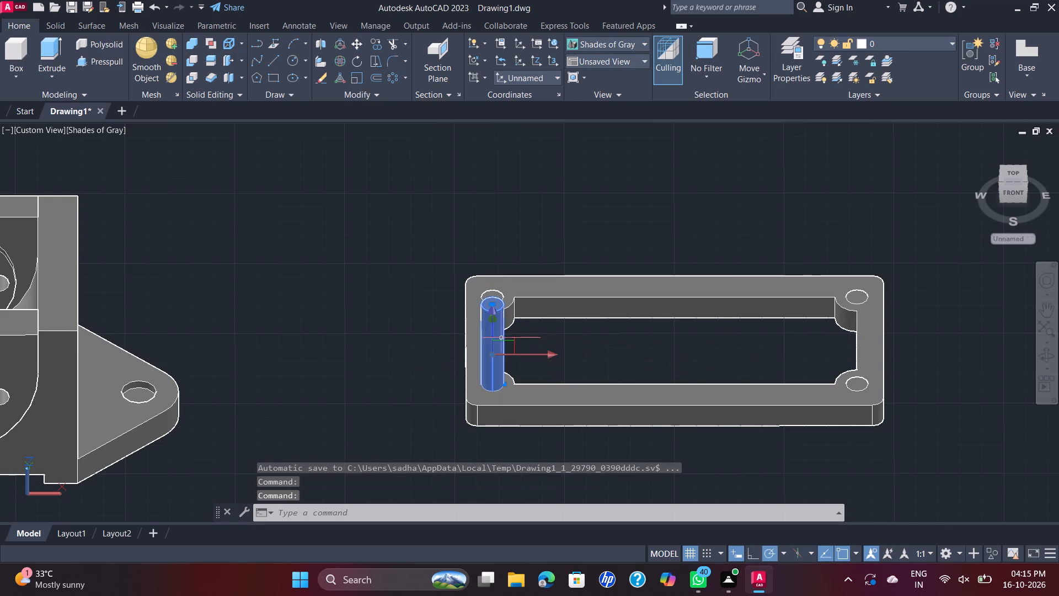
{"action": "key", "text": "Delete"}
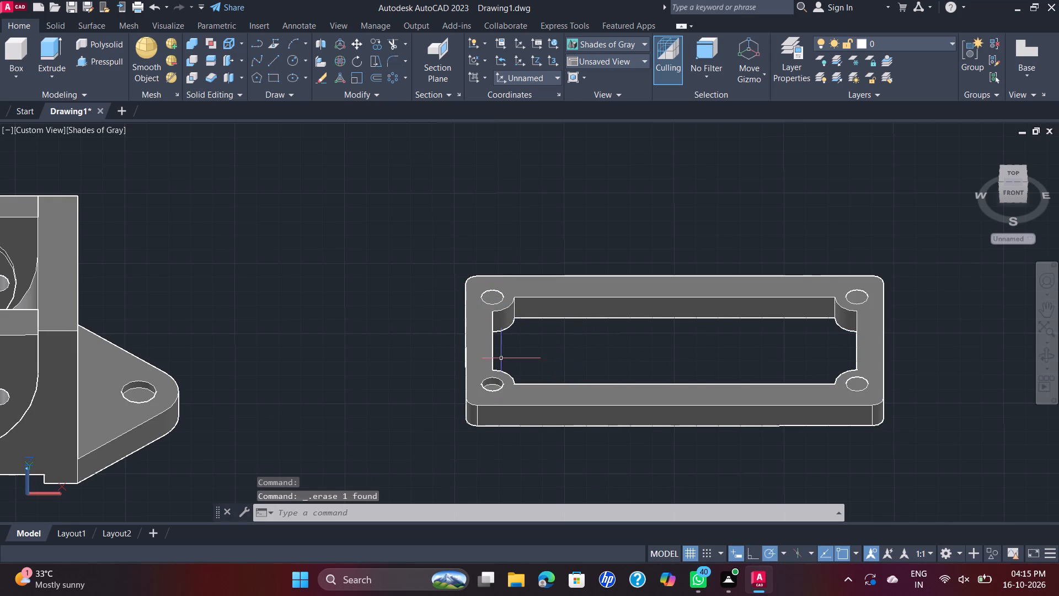
Presspull the circle on the underside of the cover frame's back left corner by 8.
{"action": "scroll", "coordinate": [542, 338], "scroll_direction": "up", "scroll_amount": 2}
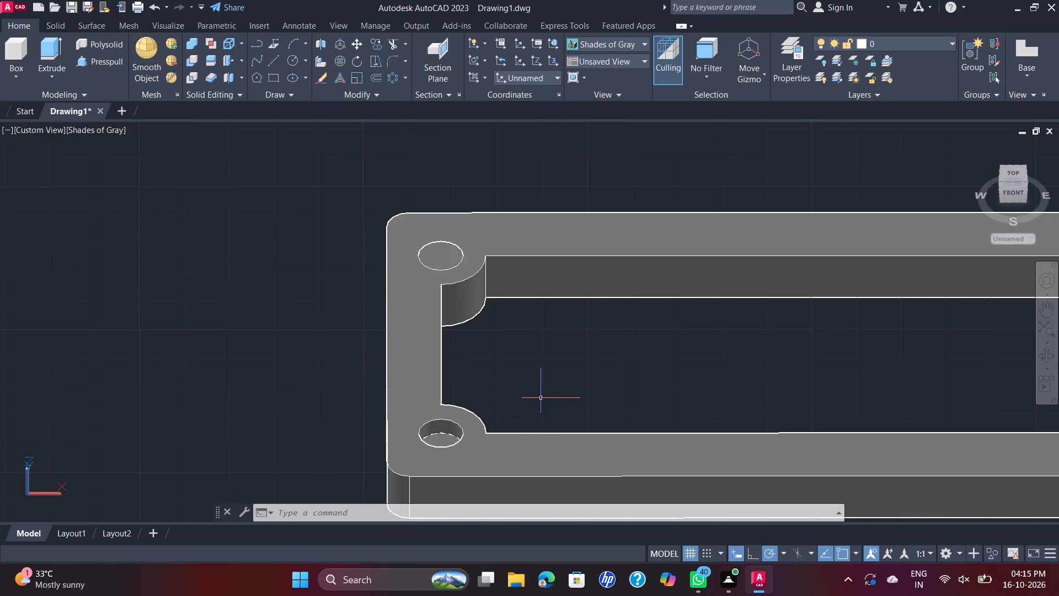
{"action": "middle_click_drag", "start_coordinate": [549, 404], "coordinate": [550, 412], "text": "ctrl"}
{"action": "middle_click_drag", "start_coordinate": [551, 412], "coordinate": [568, 347], "text": "shift"}
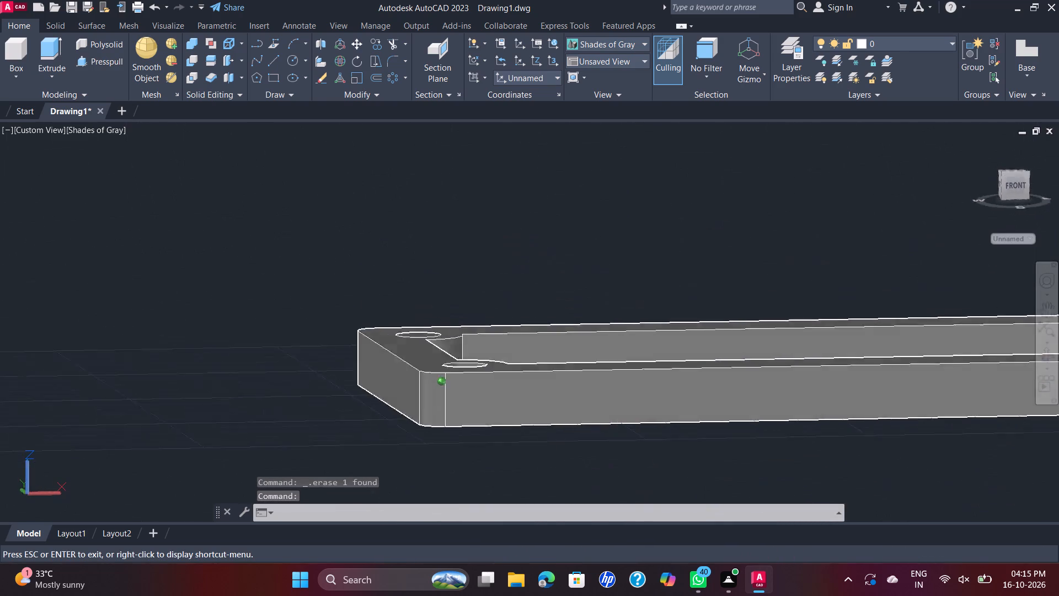
{"action": "middle_click_drag", "start_coordinate": [568, 347], "coordinate": [570, 290], "text": "shift"}
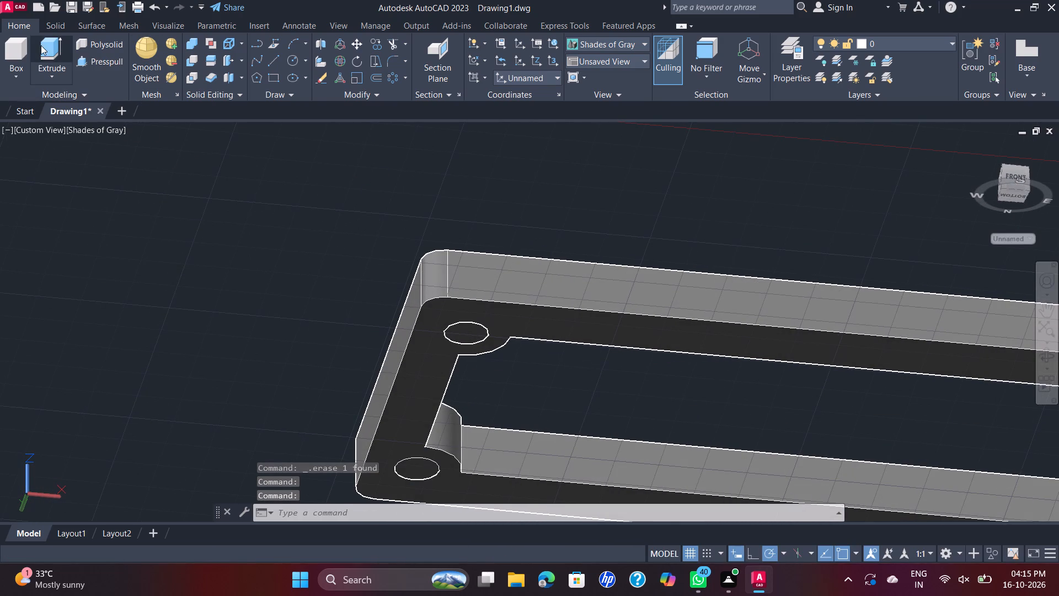
{"action": "left_click", "coordinate": [90, 58]}
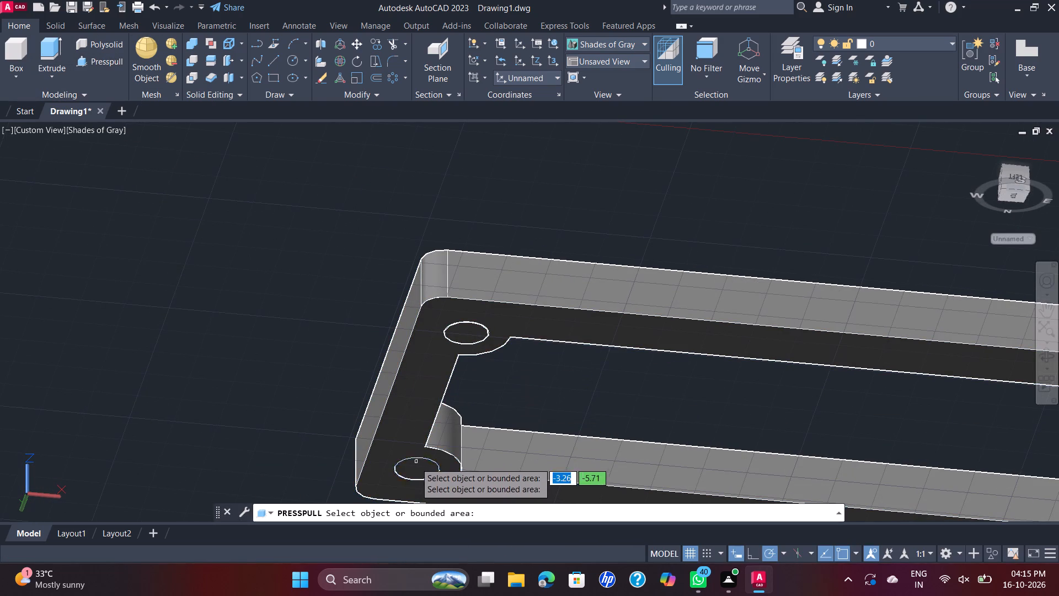
{"action": "left_click", "coordinate": [416, 470]}
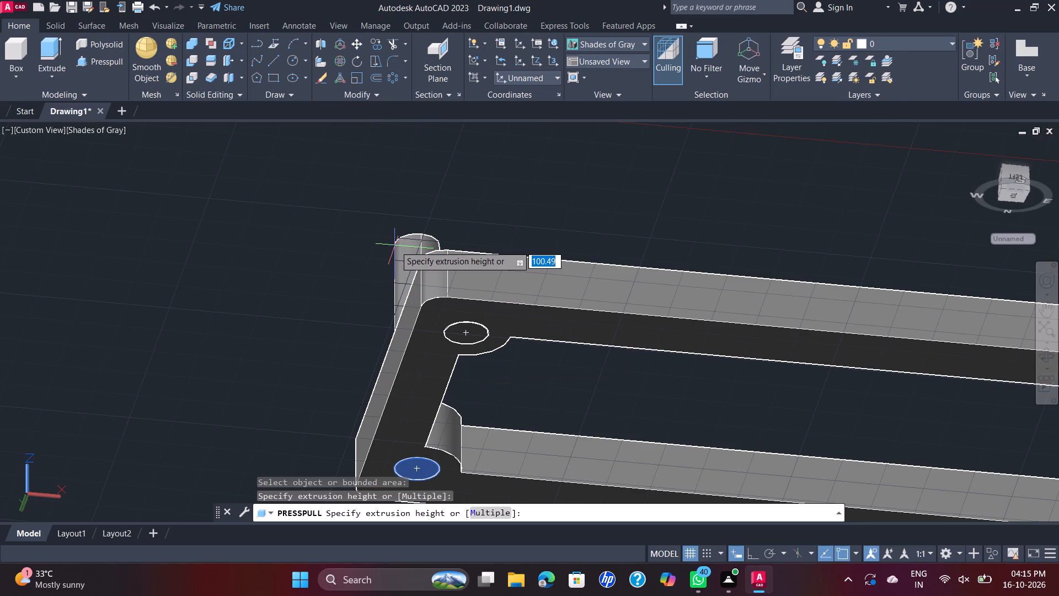
{"action": "key", "text": "8"}
{"action": "key", "text": "Return"}
Presspull the bottom face of the cylinder protruding beneath the cover frame's back left corner upward past the frame.
{"action": "scroll", "coordinate": [380, 244], "scroll_direction": "down", "scroll_amount": 1}
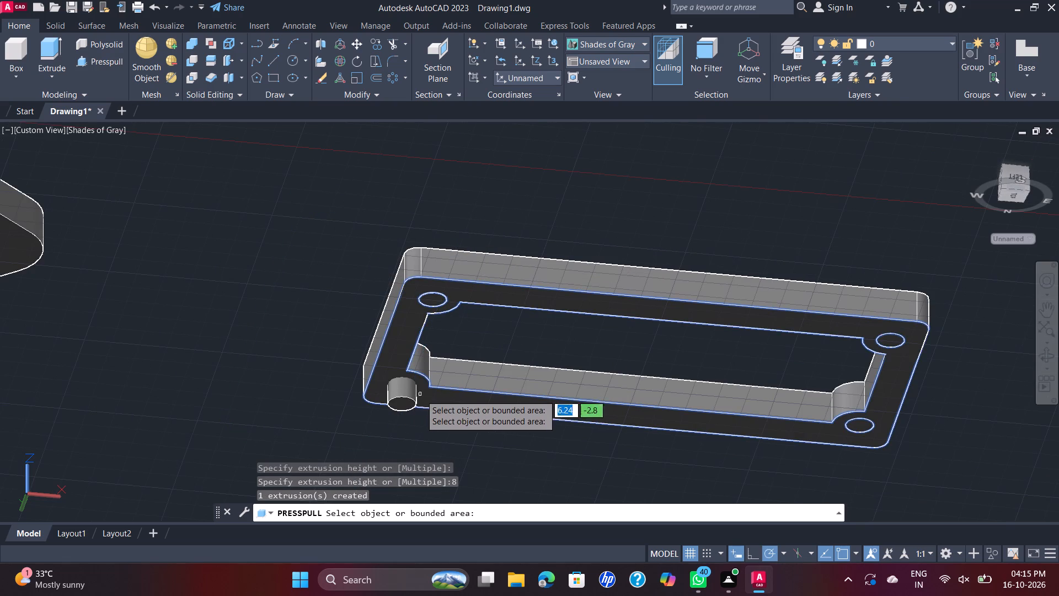
{"action": "left_click", "coordinate": [402, 406]}
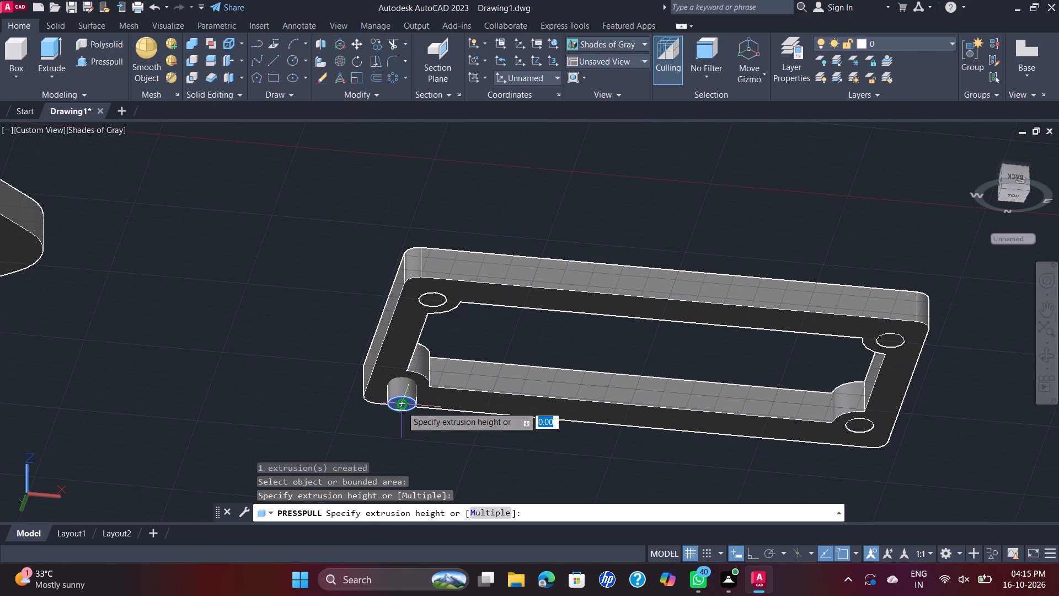
{"action": "left_click", "coordinate": [367, 240]}
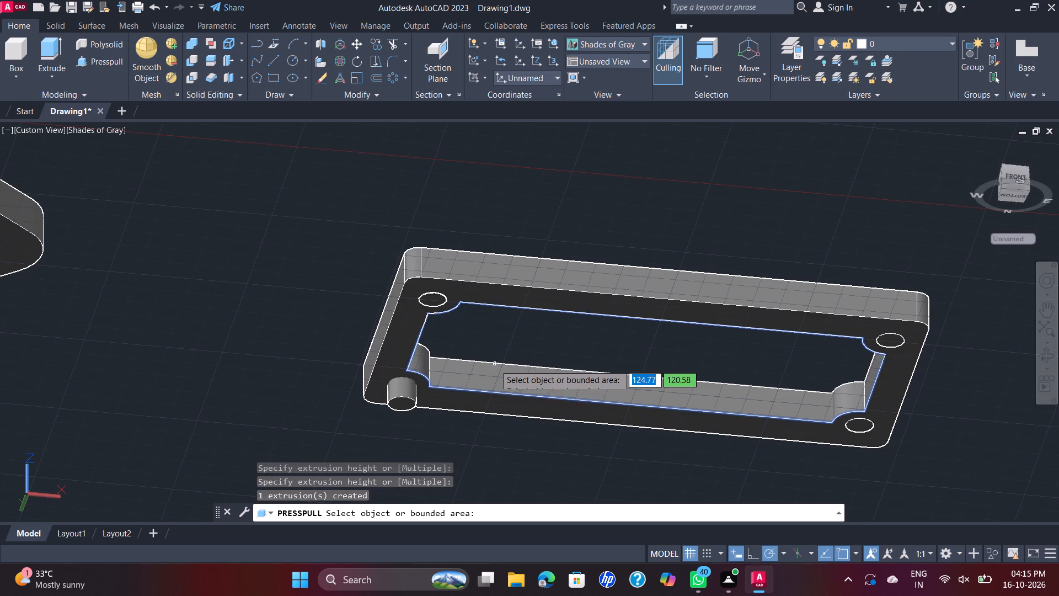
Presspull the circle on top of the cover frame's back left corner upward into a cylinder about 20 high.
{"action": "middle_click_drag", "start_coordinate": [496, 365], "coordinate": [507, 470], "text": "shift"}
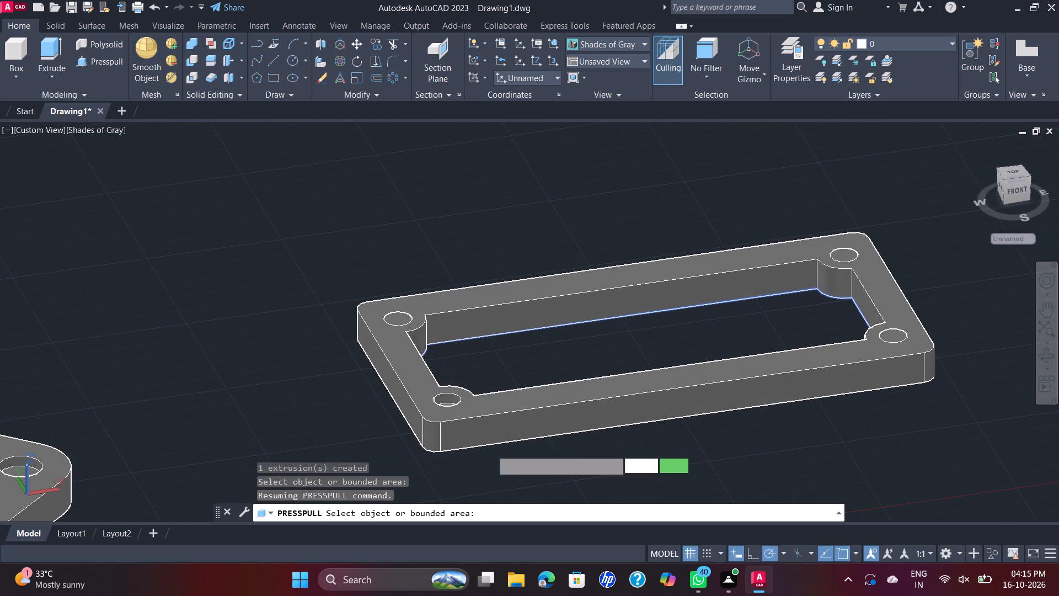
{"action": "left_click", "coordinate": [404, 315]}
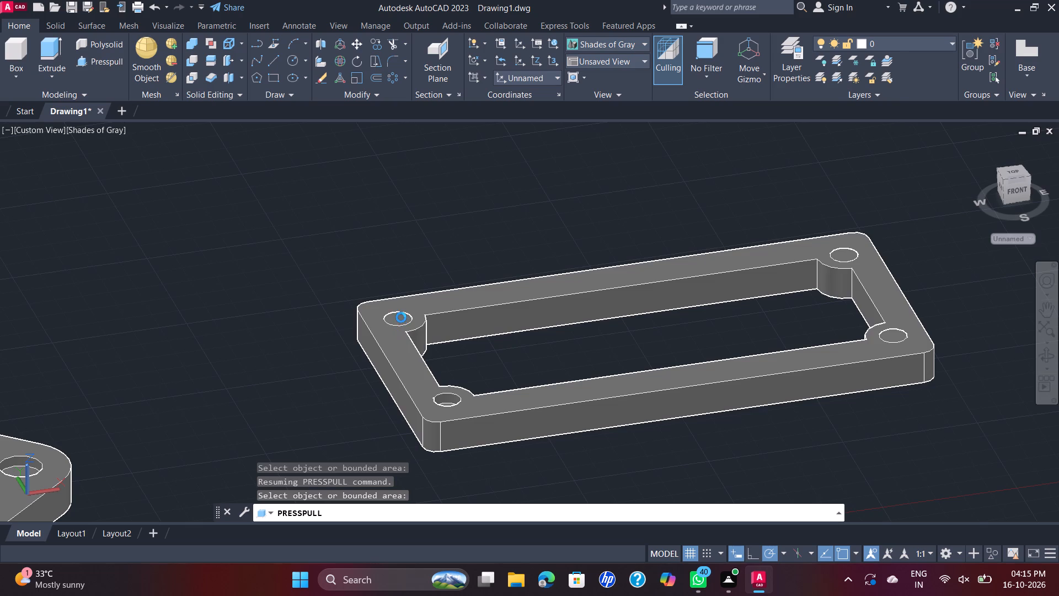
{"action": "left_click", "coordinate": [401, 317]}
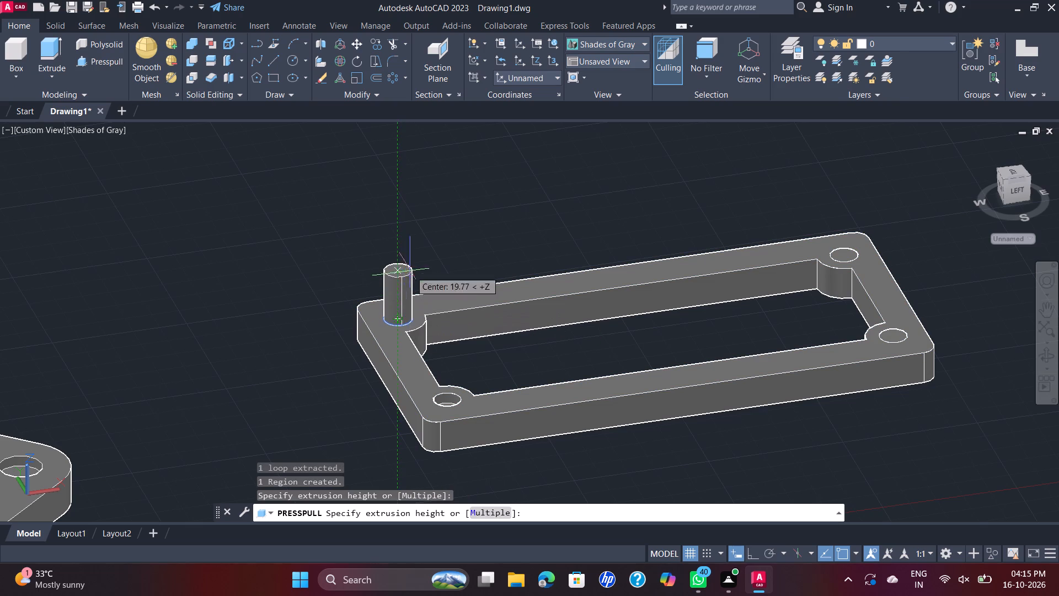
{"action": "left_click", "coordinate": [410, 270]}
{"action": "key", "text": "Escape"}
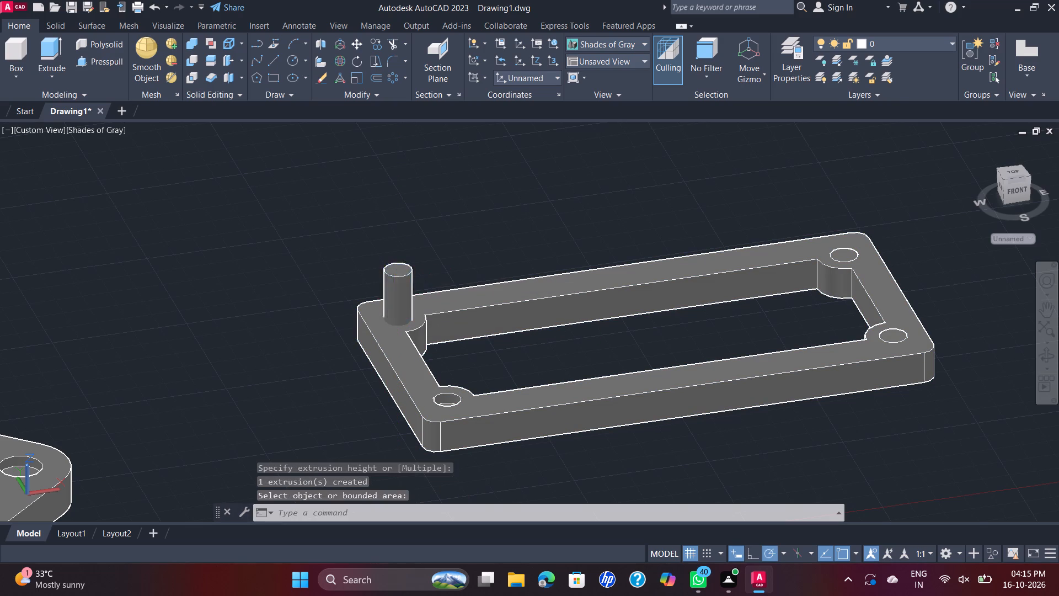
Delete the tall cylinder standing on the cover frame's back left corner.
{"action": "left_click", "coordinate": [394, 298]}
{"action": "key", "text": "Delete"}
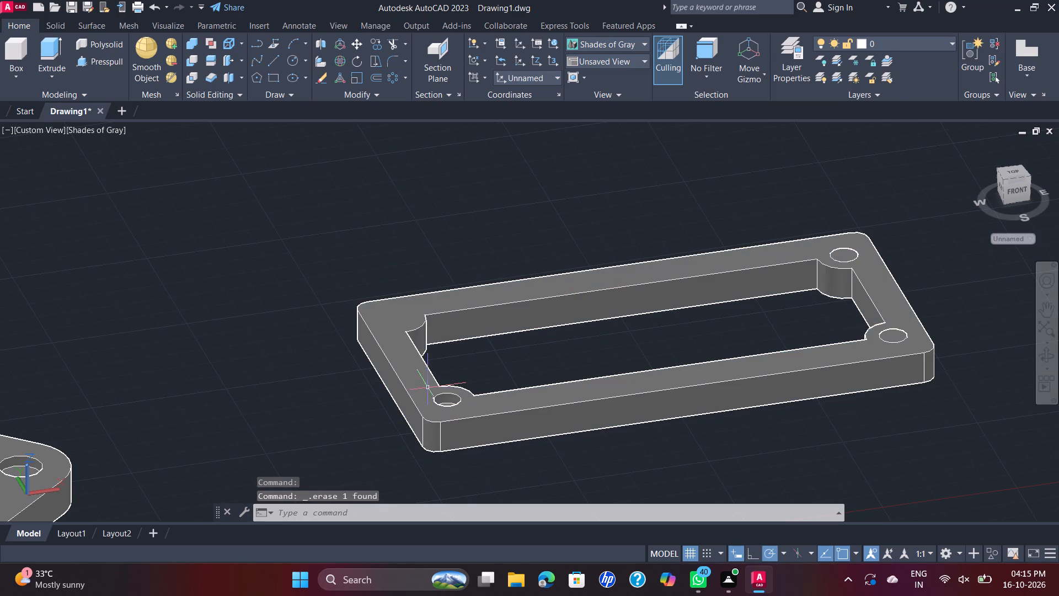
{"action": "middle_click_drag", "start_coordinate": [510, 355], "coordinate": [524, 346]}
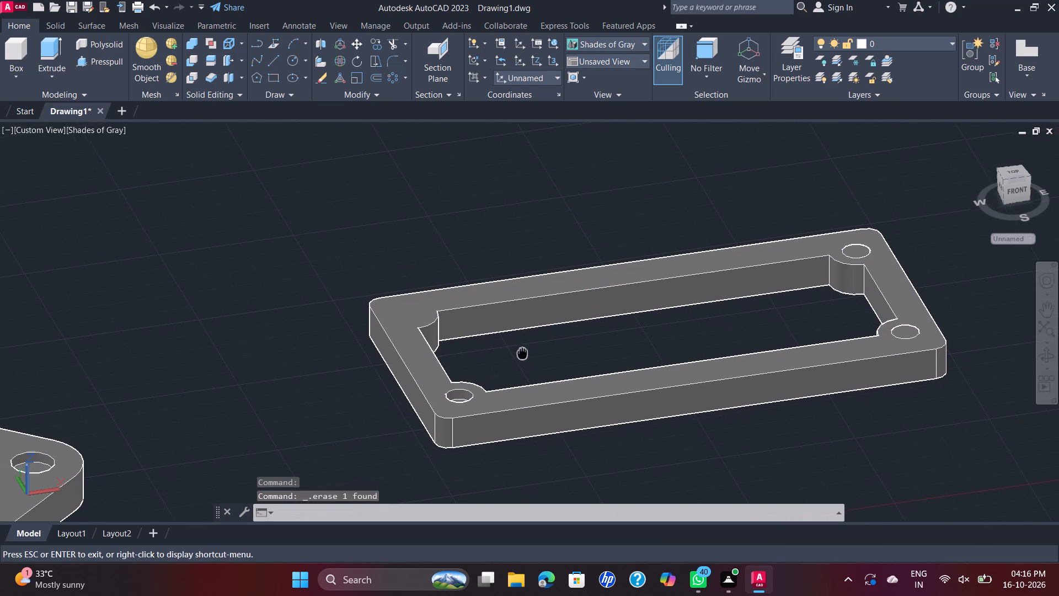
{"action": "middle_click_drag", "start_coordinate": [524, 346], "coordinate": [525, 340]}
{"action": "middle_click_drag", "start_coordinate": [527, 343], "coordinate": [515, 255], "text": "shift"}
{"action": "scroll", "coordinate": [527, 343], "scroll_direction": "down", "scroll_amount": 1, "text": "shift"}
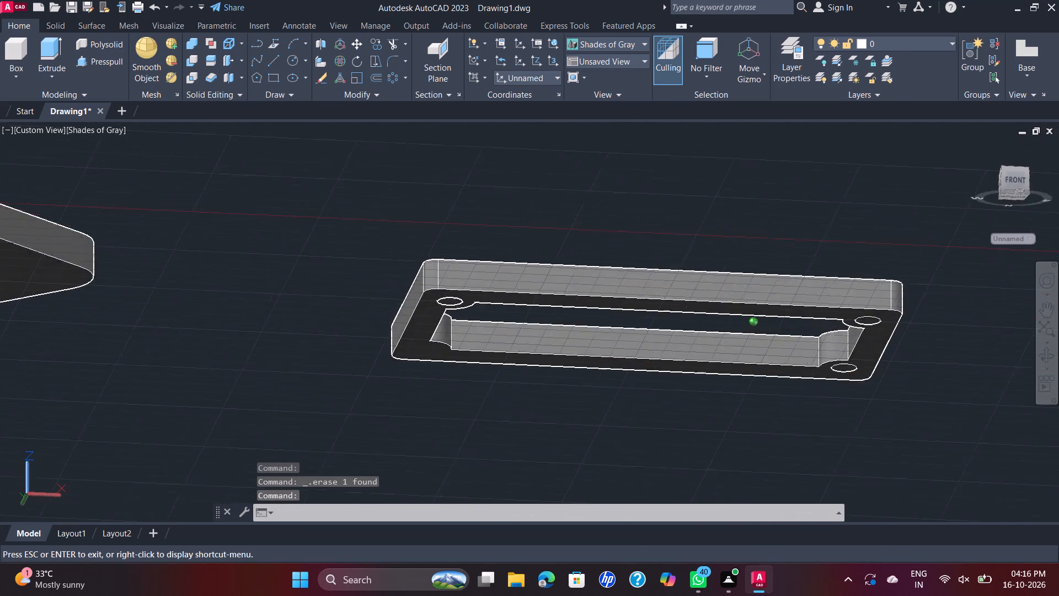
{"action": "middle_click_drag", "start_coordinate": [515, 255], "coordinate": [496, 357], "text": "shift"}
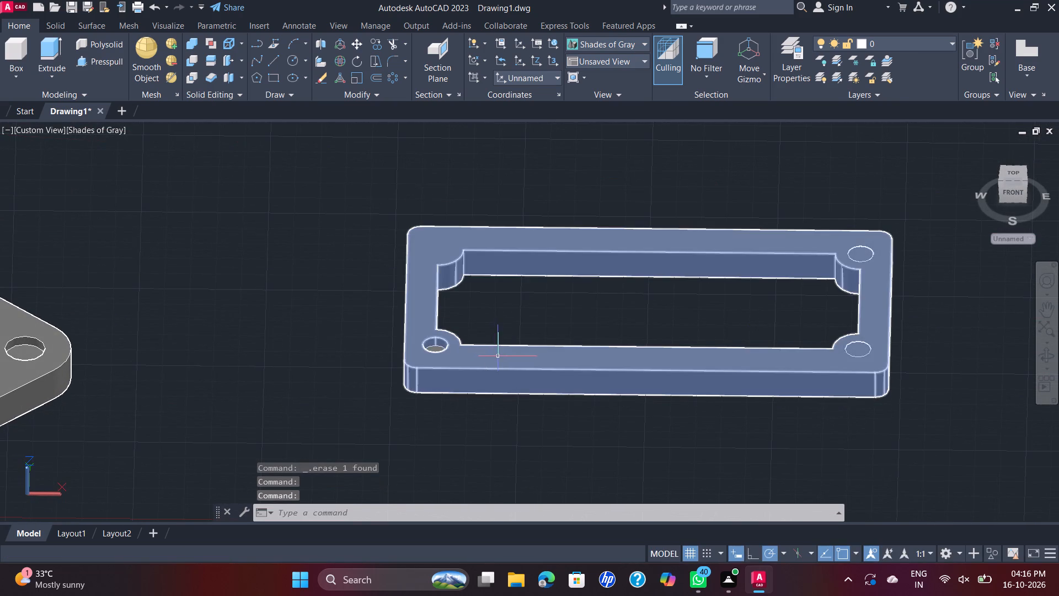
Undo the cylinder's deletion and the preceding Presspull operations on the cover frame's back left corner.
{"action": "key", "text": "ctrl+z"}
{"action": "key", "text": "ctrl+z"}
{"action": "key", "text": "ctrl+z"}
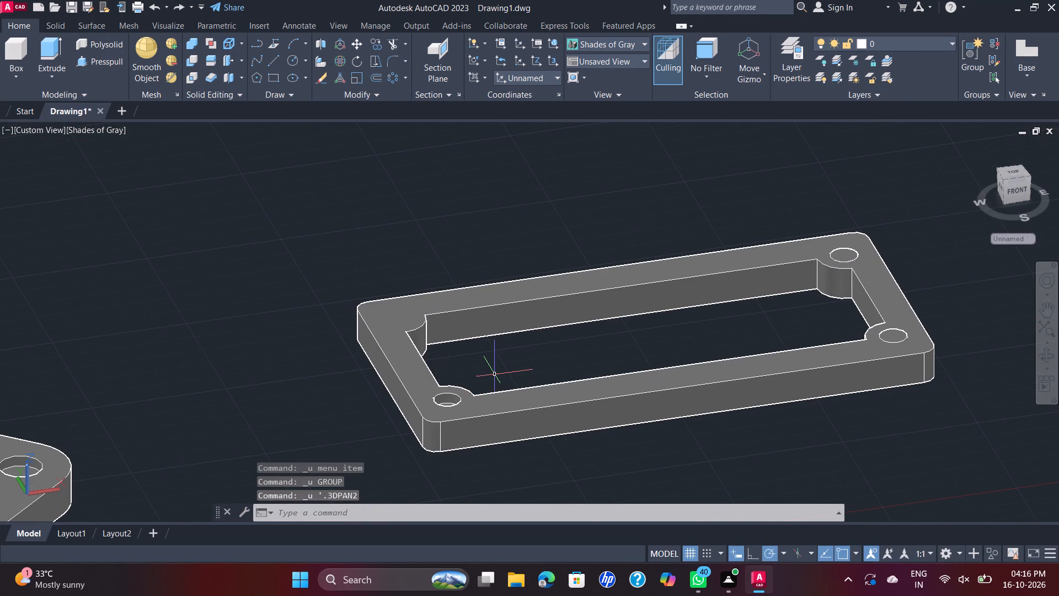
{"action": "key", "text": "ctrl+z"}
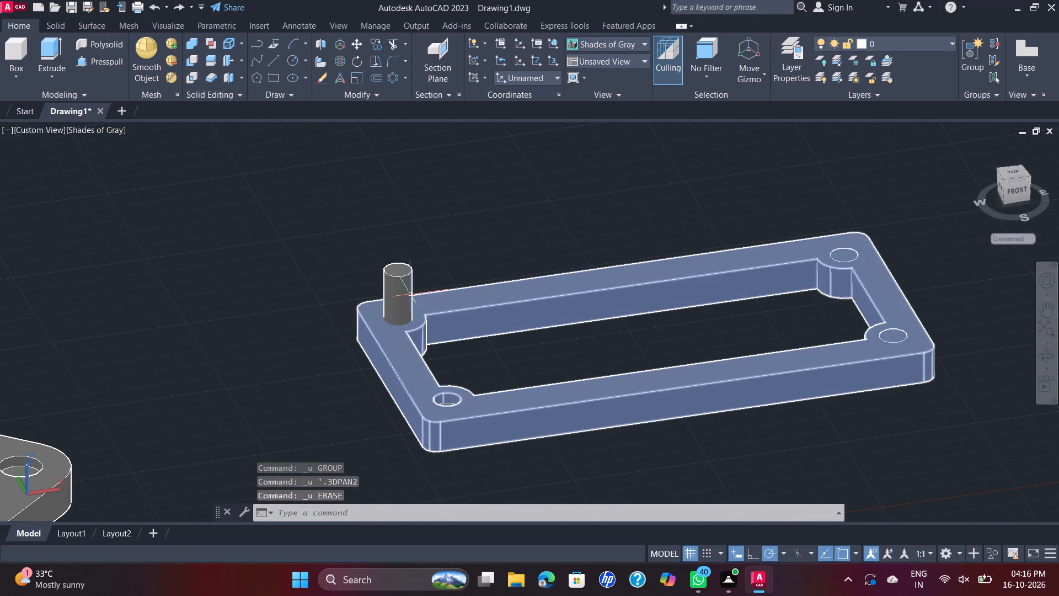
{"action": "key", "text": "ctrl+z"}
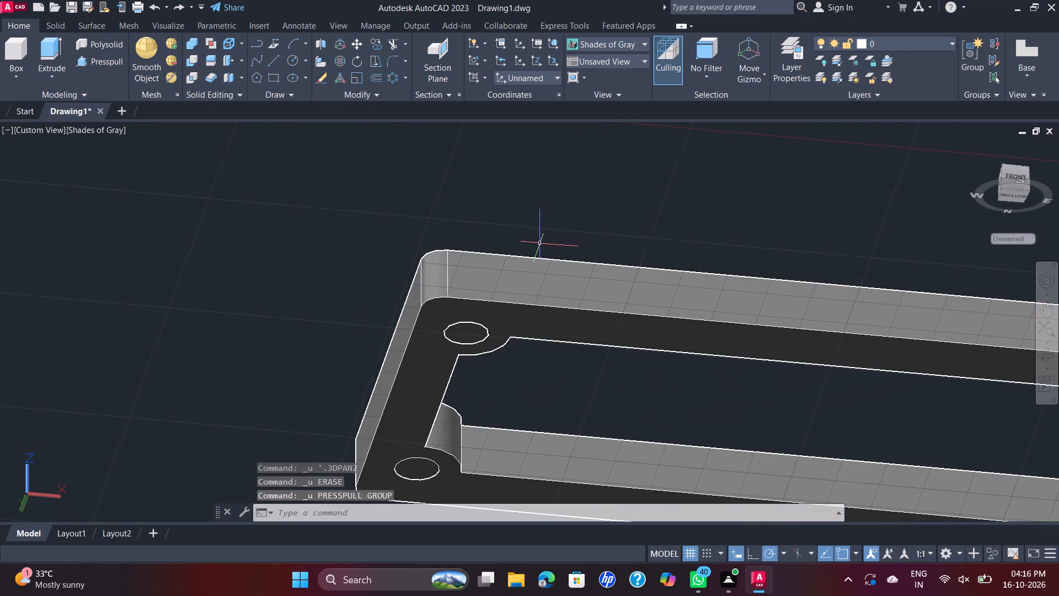
Presspull the circle on top of the cover frame's back left corner upward by 4.
{"action": "scroll", "coordinate": [554, 310], "scroll_direction": "down", "scroll_amount": 1}
{"action": "scroll", "coordinate": [612, 320], "scroll_direction": "up", "scroll_amount": 1}
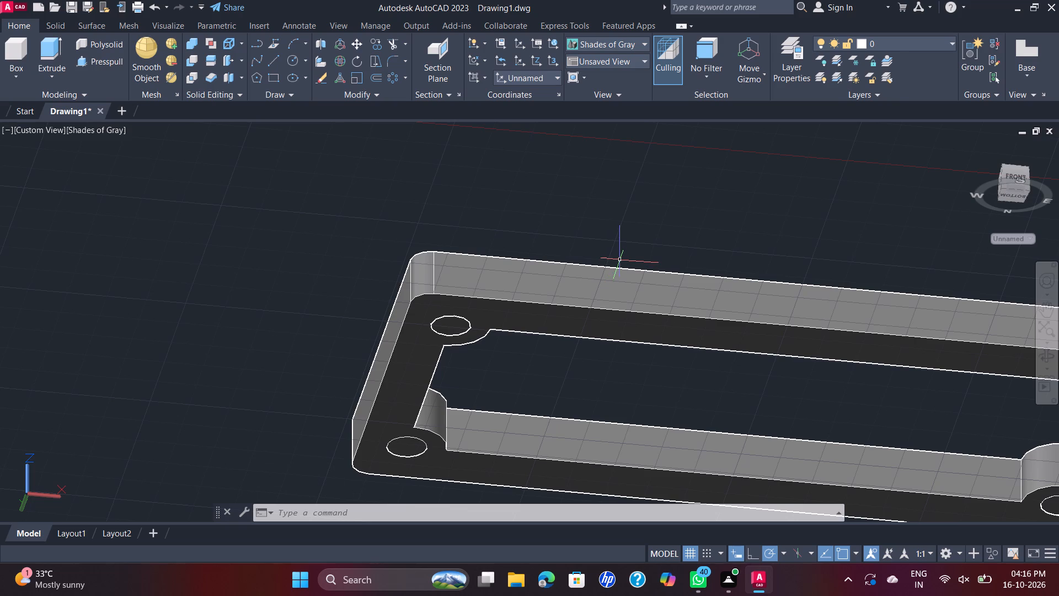
{"action": "middle_click_drag", "start_coordinate": [620, 260], "coordinate": [630, 276], "text": "ctrl"}
{"action": "middle_click_drag", "start_coordinate": [632, 276], "coordinate": [631, 302], "text": "shift"}
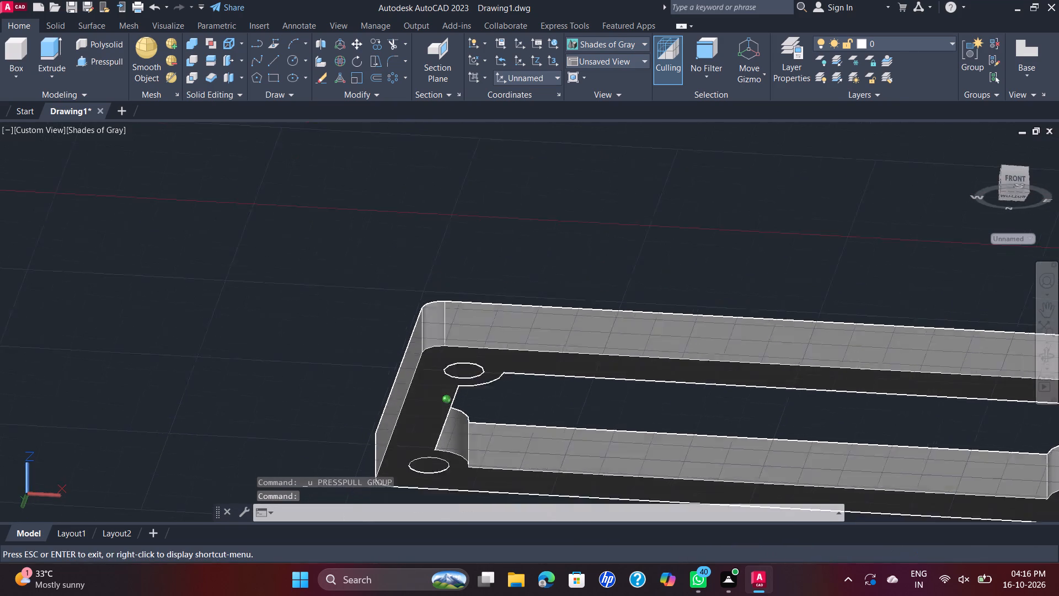
{"action": "middle_click_drag", "start_coordinate": [631, 302], "coordinate": [568, 398], "text": "shift"}
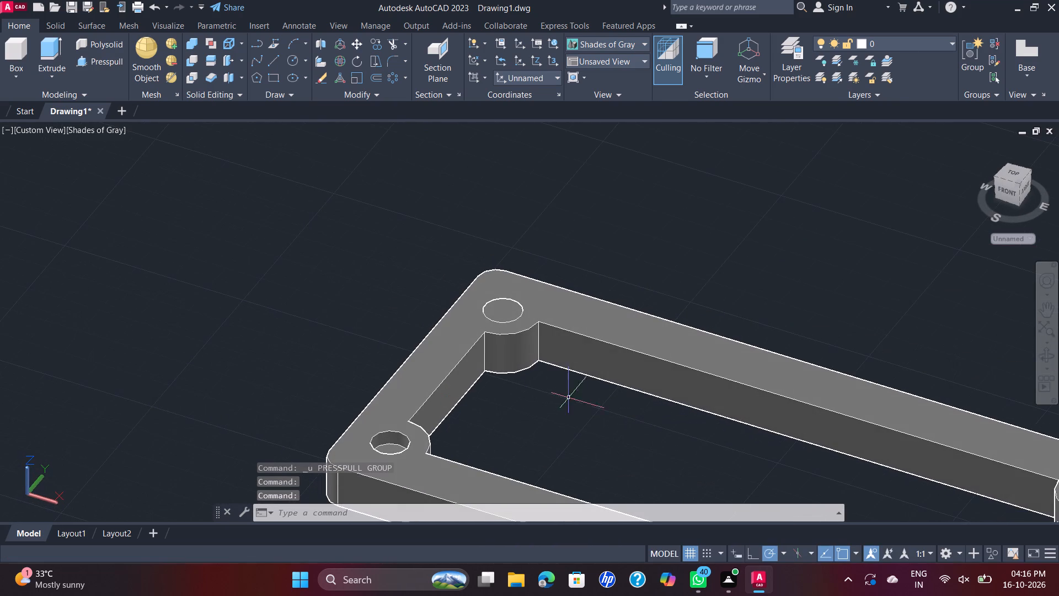
{"action": "left_click", "coordinate": [114, 60]}
{"action": "left_click", "coordinate": [511, 310]}
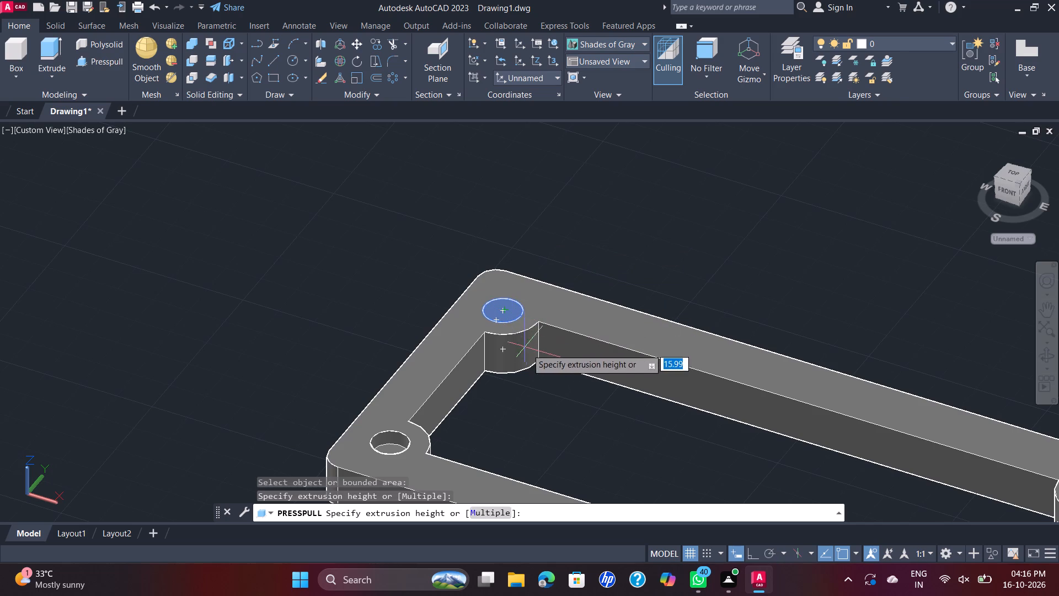
{"action": "key", "text": "4"}
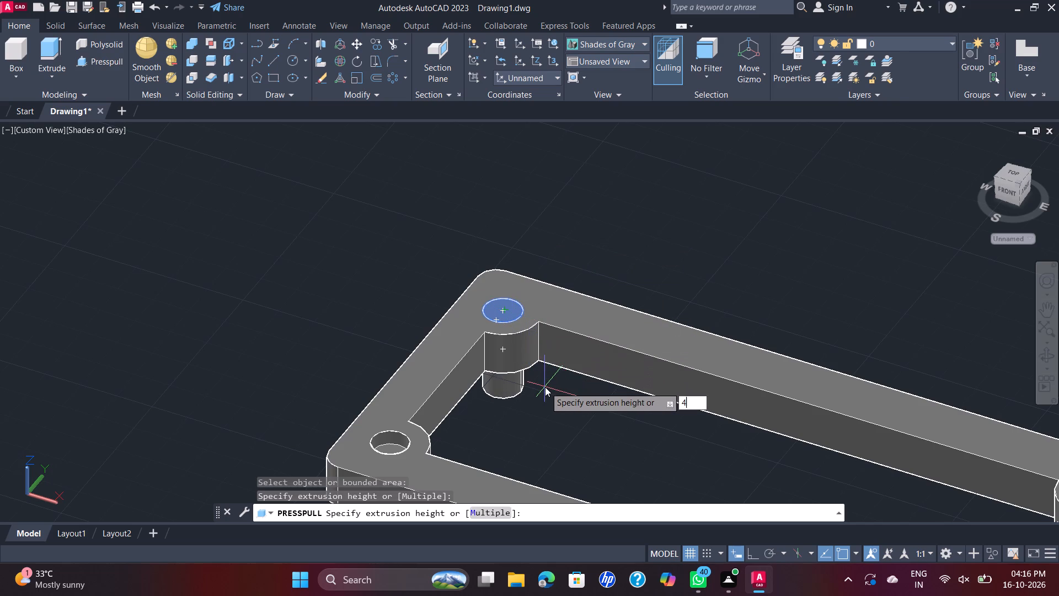
{"action": "key", "text": "Return"}
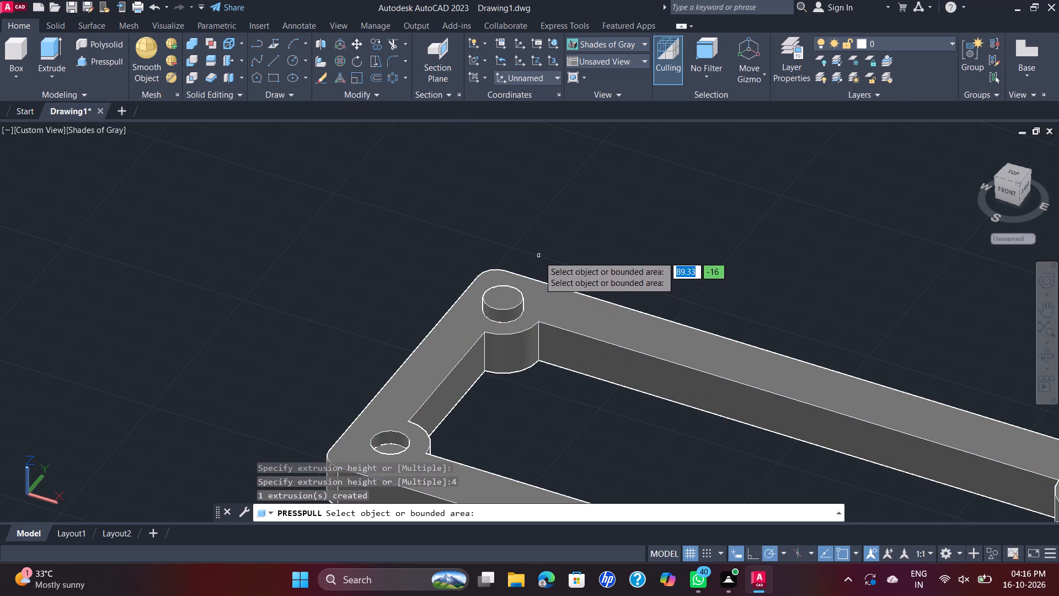
{"action": "key", "text": "Escape"}
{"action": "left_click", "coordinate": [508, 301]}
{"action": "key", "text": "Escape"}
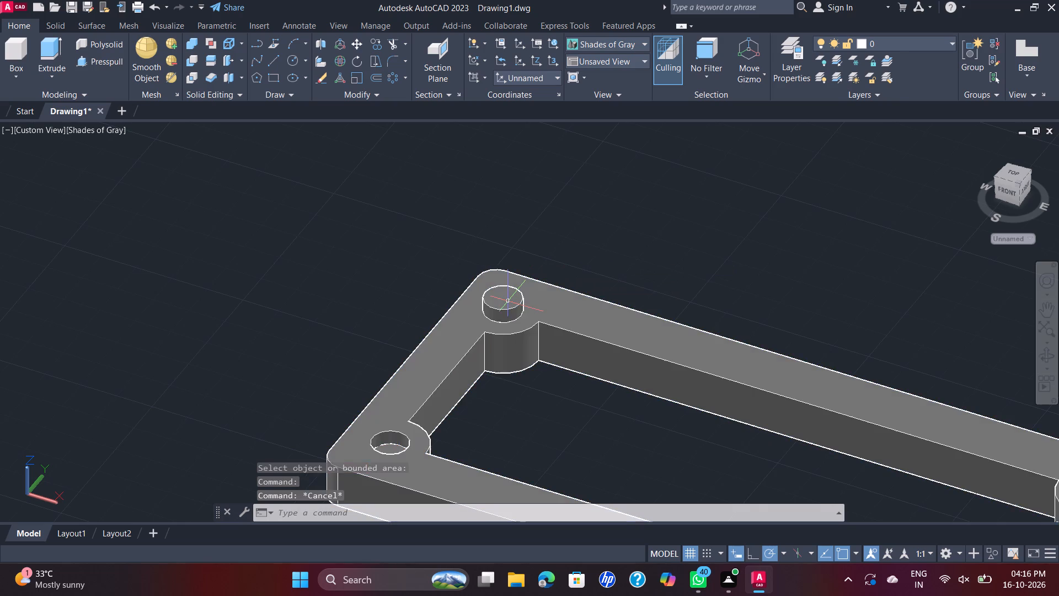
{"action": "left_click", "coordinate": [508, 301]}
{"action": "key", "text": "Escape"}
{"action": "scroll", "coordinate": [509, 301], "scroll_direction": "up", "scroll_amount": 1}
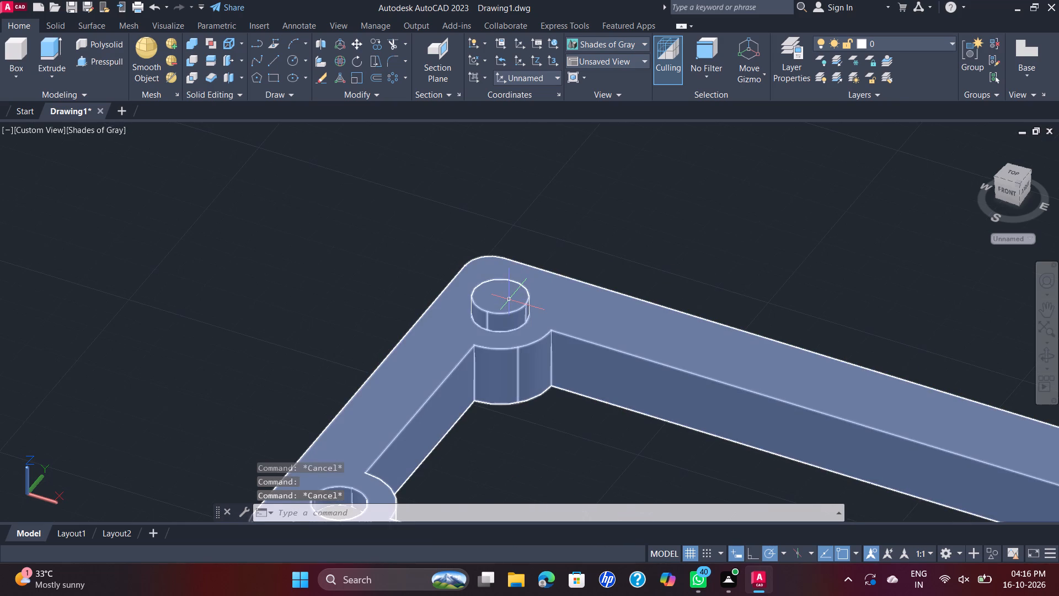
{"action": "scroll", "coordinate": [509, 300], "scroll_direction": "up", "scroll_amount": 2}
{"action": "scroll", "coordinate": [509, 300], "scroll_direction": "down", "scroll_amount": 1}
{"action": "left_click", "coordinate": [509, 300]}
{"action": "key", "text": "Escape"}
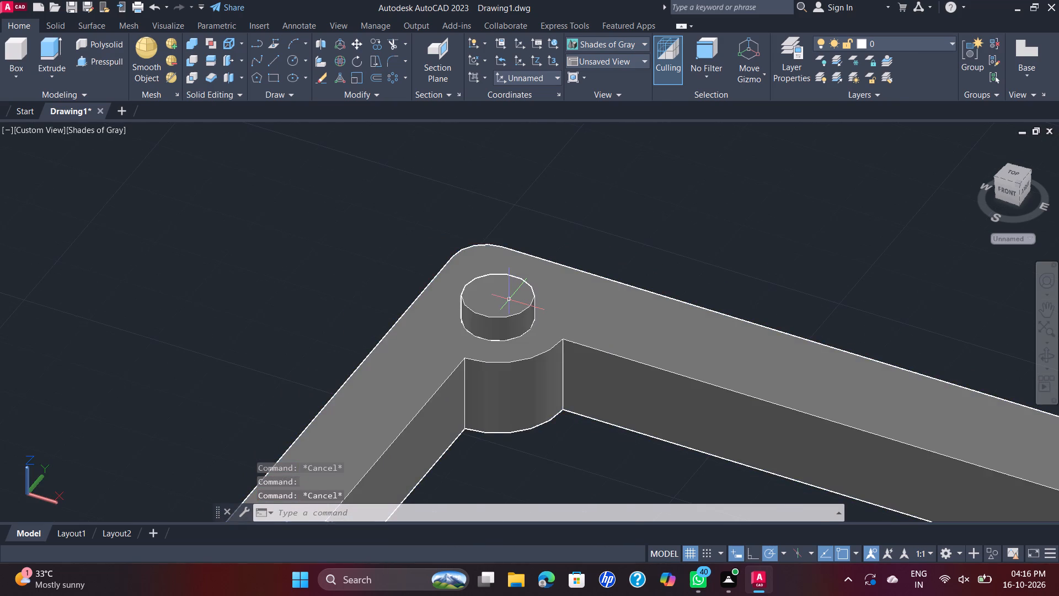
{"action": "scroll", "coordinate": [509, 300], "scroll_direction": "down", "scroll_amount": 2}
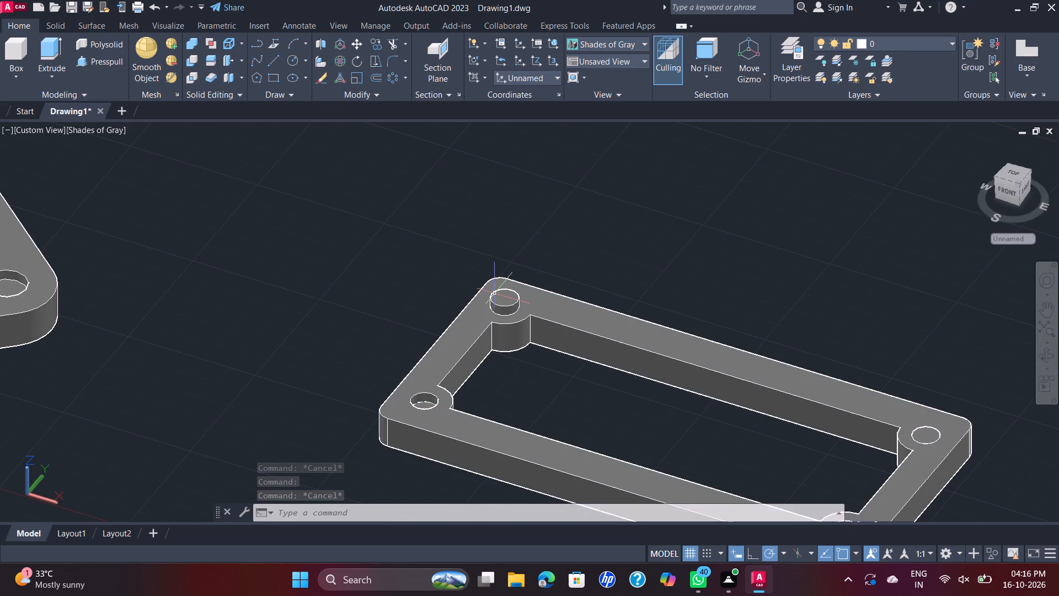
Presspull the top face of the short cylinder at the cover frame's back left corner downward past the frame.
{"action": "left_click", "coordinate": [101, 57]}
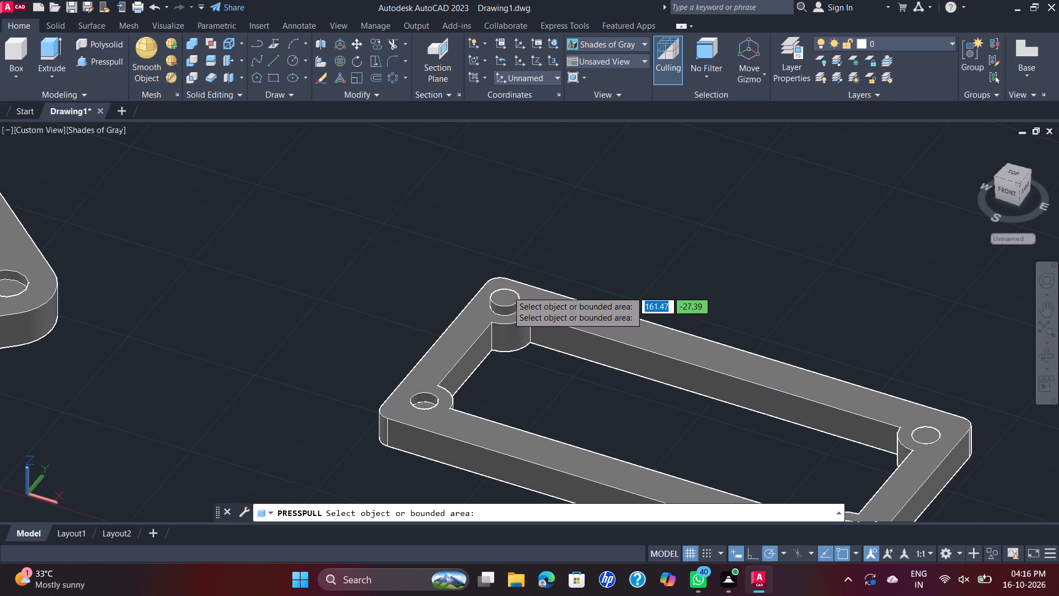
{"action": "left_click", "coordinate": [497, 320]}
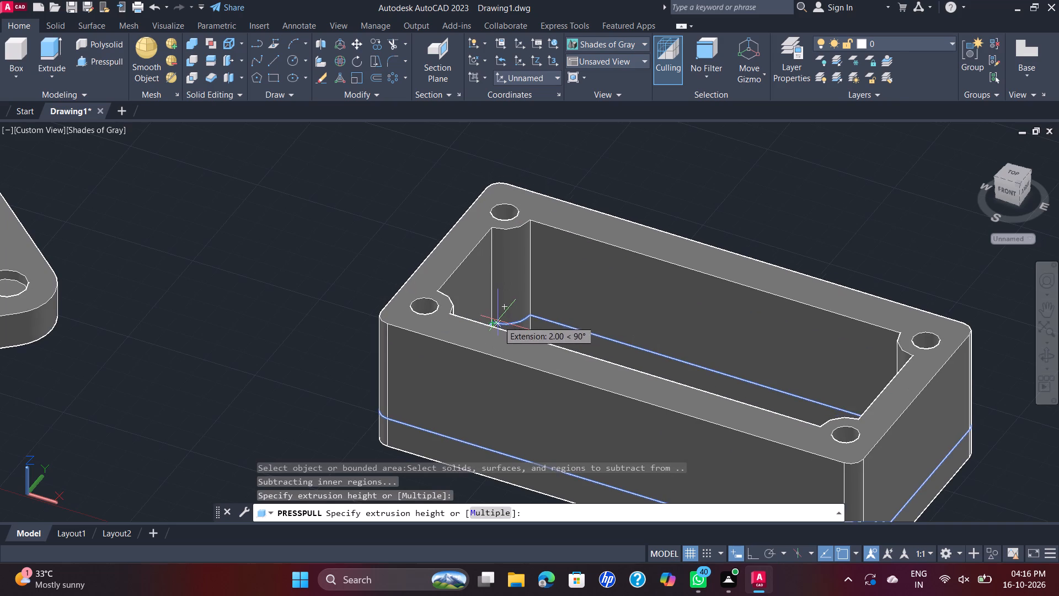
{"action": "key", "text": "Escape"}
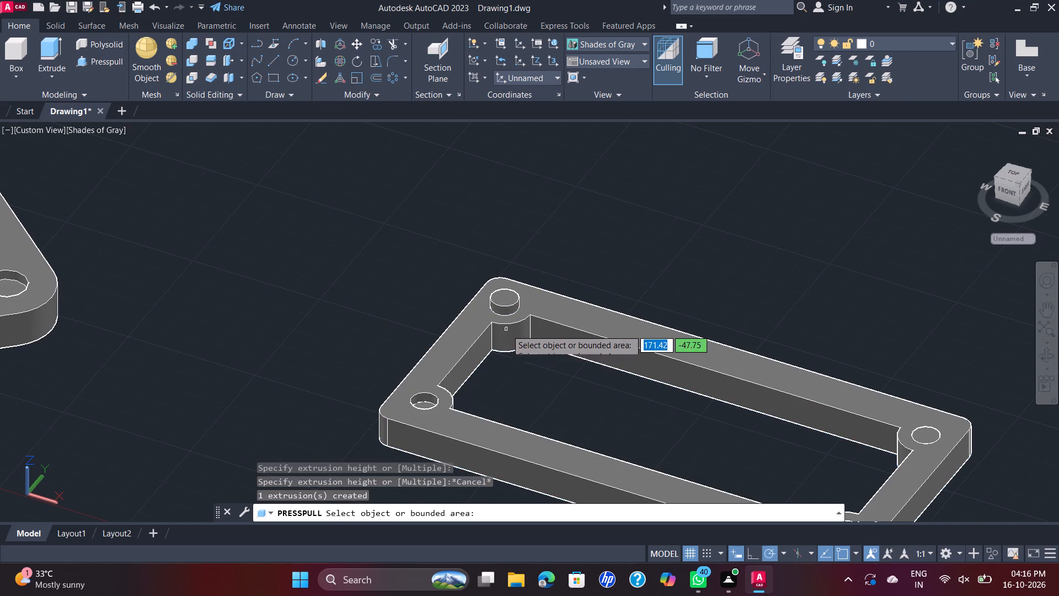
{"action": "left_click", "coordinate": [506, 299]}
{"action": "left_click", "coordinate": [518, 393]}
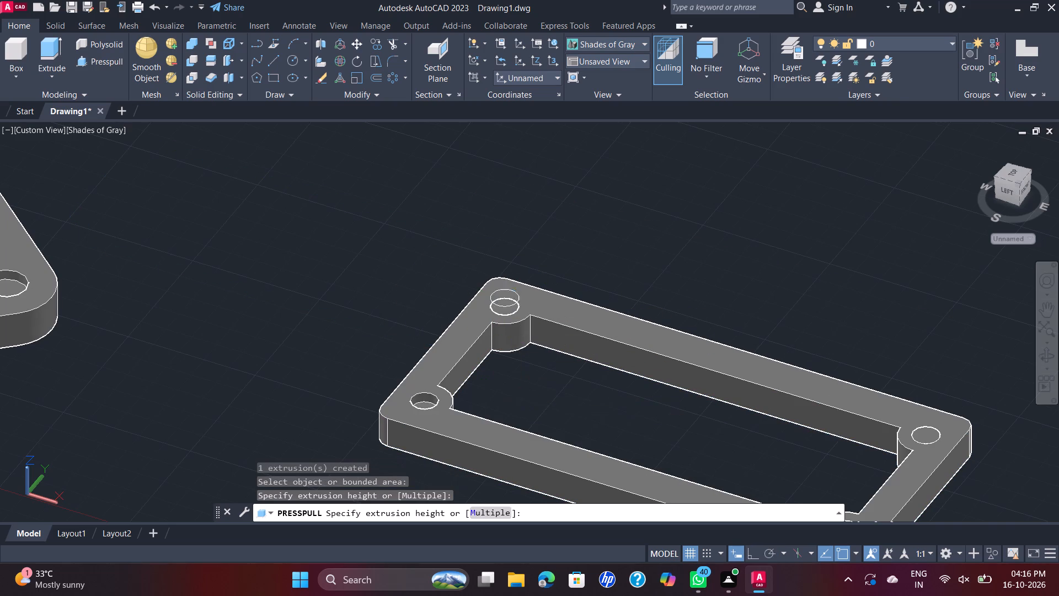
{"action": "key", "text": "Escape"}
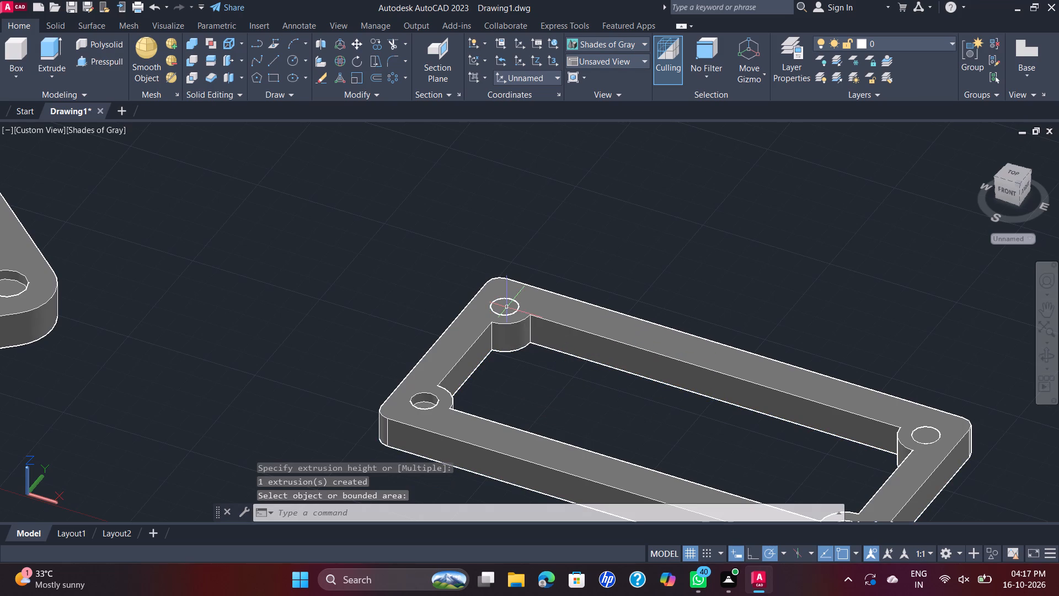
Delete the leftover circle covering the hole at the cover frame's back left corner.
{"action": "left_click", "coordinate": [507, 307]}
{"action": "key", "text": "Delete"}
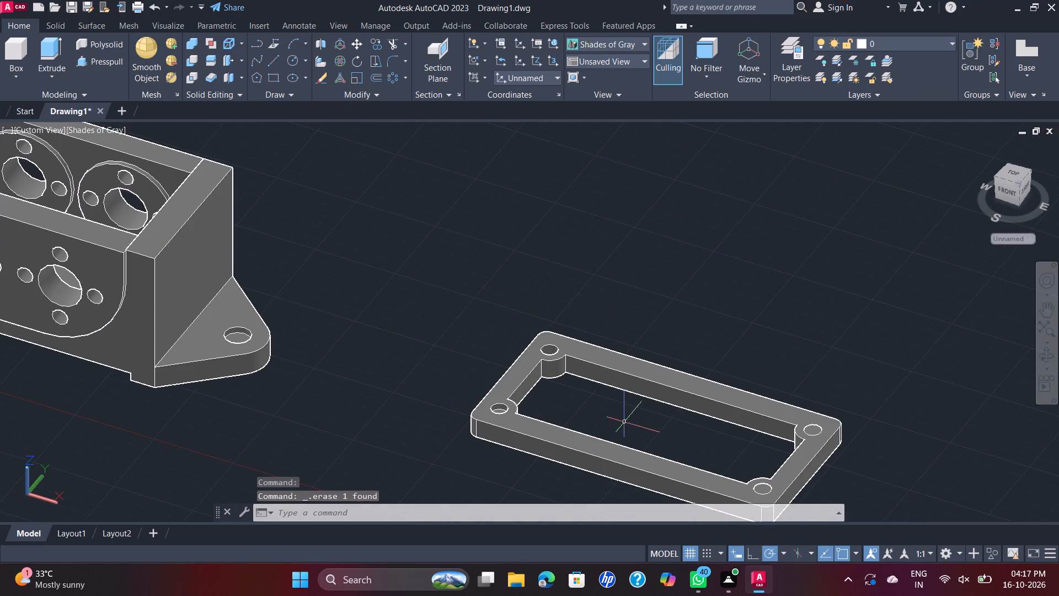
Delete one of the overlapping circles on the cover frame's front right corner.
{"action": "scroll", "coordinate": [605, 397], "scroll_direction": "up", "scroll_amount": 1}
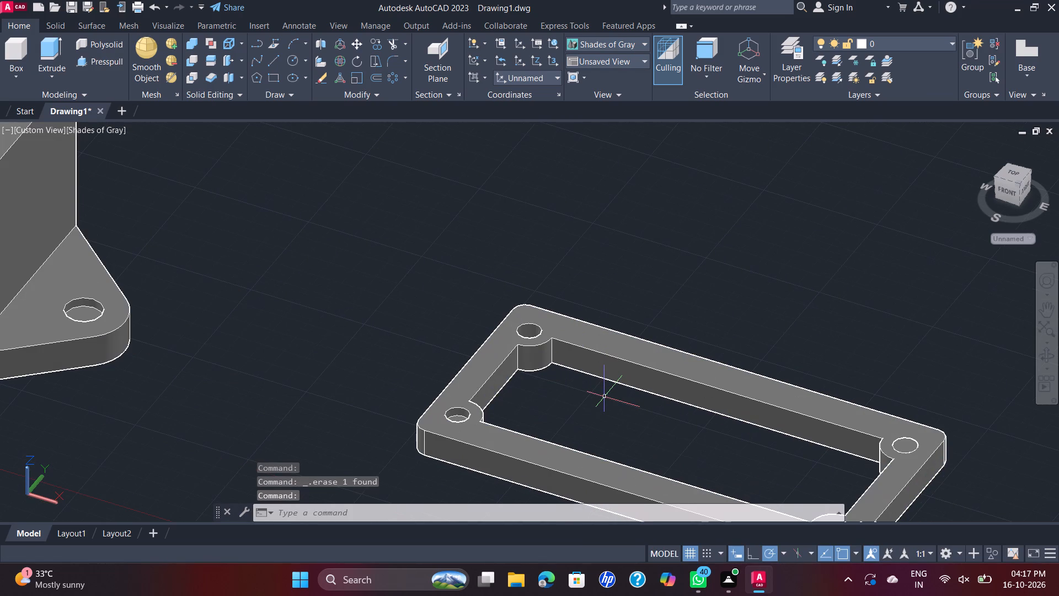
{"action": "scroll", "coordinate": [605, 397], "scroll_direction": "down", "scroll_amount": 1}
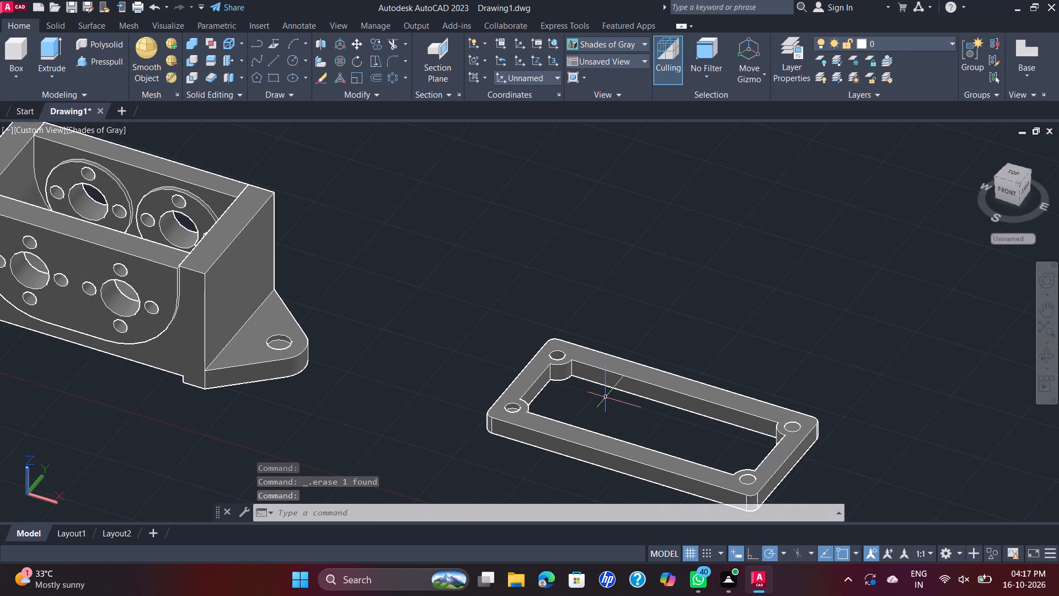
{"action": "scroll", "coordinate": [606, 397], "scroll_direction": "down", "scroll_amount": 1}
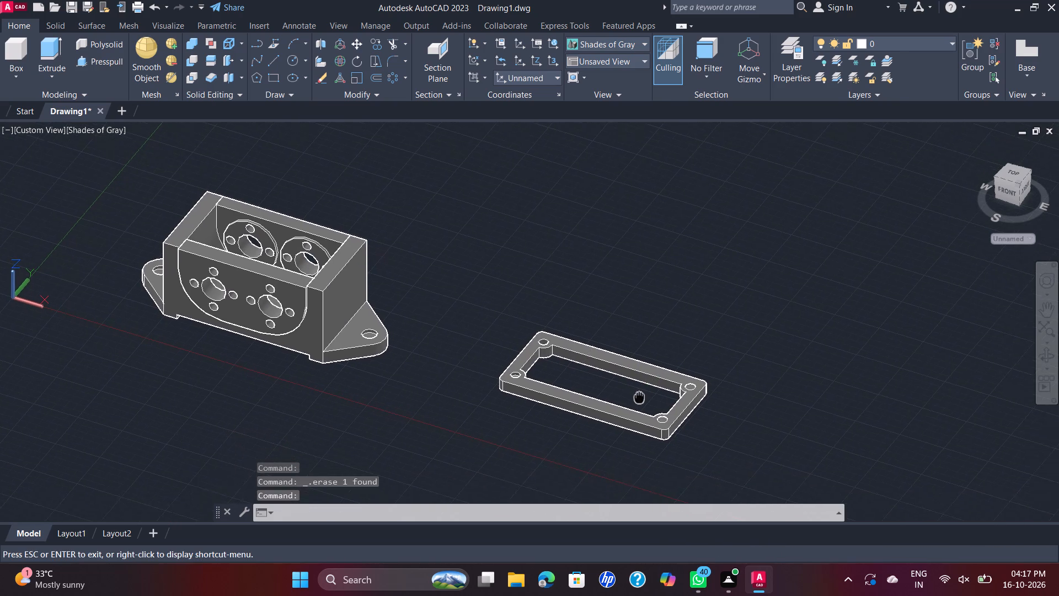
{"action": "scroll", "coordinate": [625, 385], "scroll_direction": "up", "scroll_amount": 2}
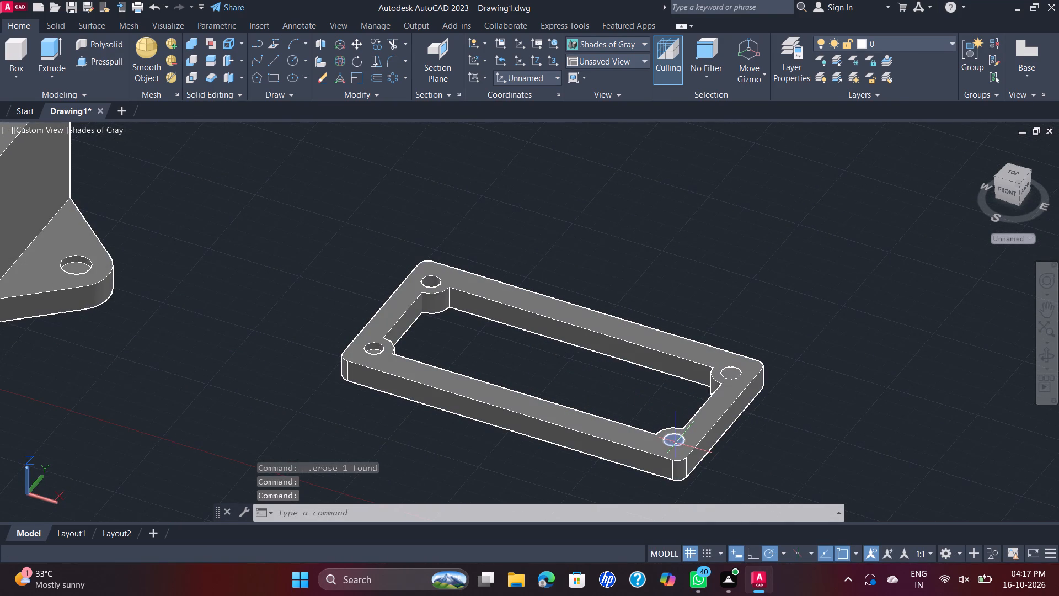
{"action": "left_click", "coordinate": [676, 443]}
{"action": "key", "text": "Delete"}
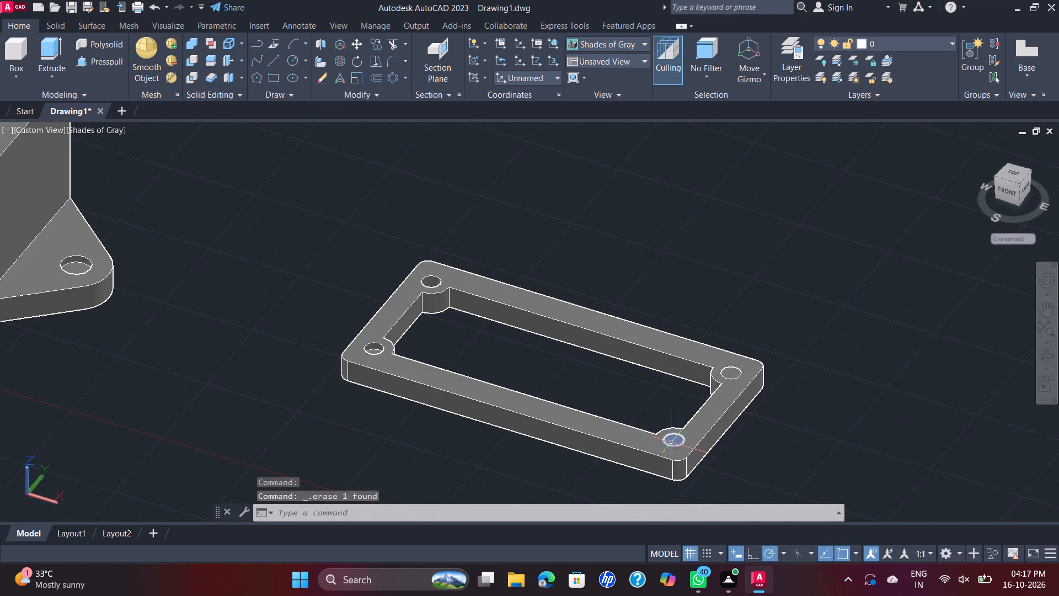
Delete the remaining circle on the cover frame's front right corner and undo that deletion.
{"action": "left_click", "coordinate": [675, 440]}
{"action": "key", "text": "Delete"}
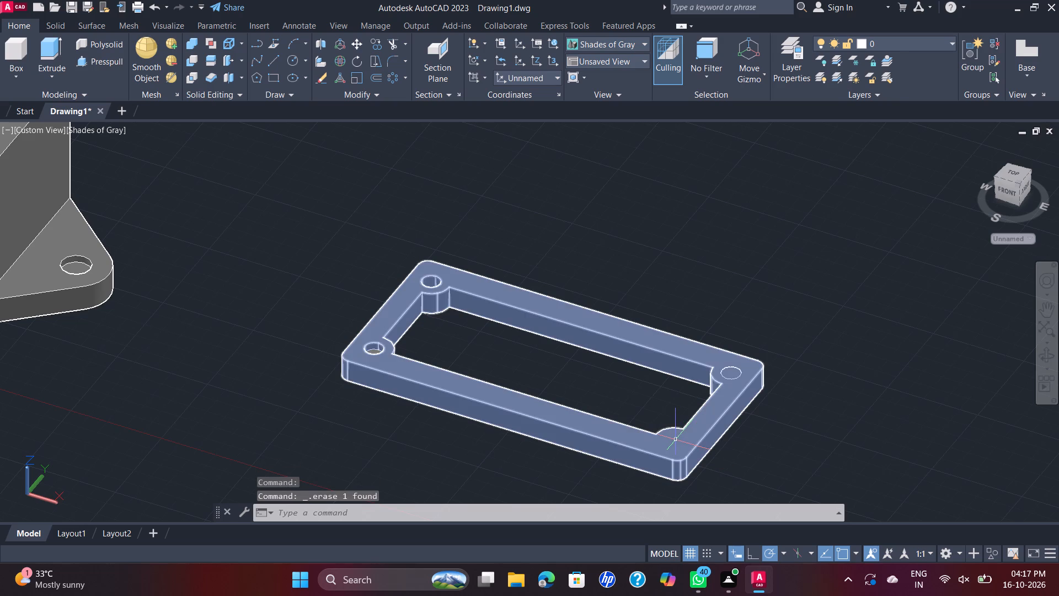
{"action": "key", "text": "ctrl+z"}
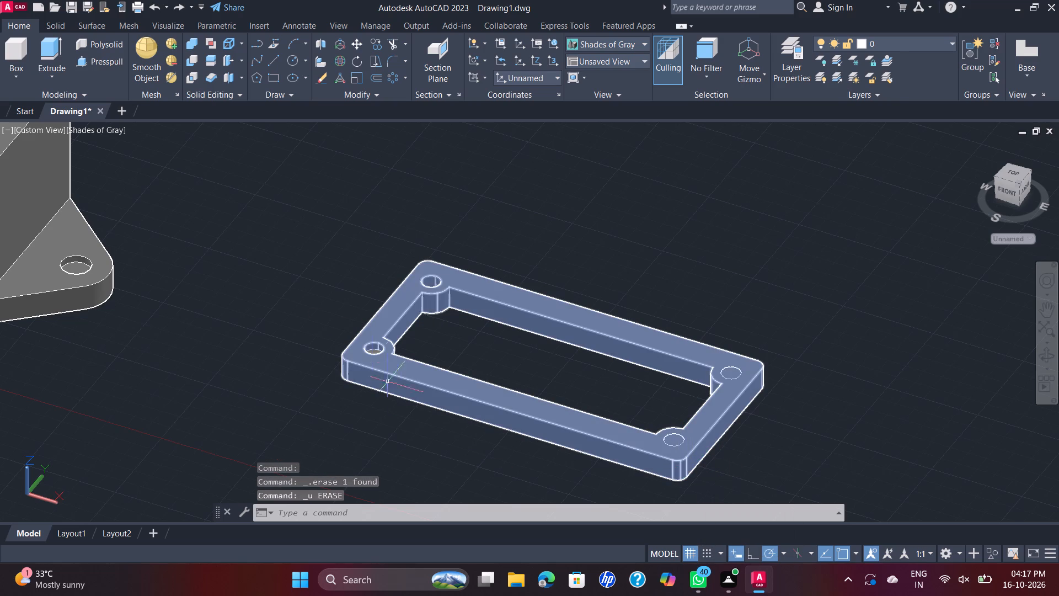
Presspull the circles at the cover frame's front right and back right corners downward past the frame to cut holes.
{"action": "left_click", "coordinate": [86, 66]}
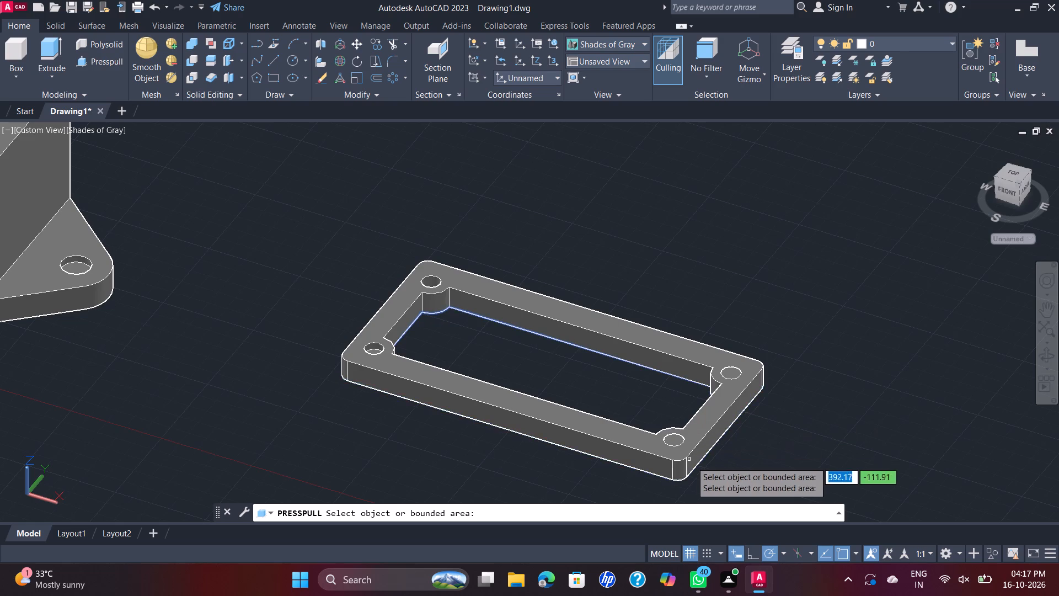
{"action": "left_click", "coordinate": [677, 443]}
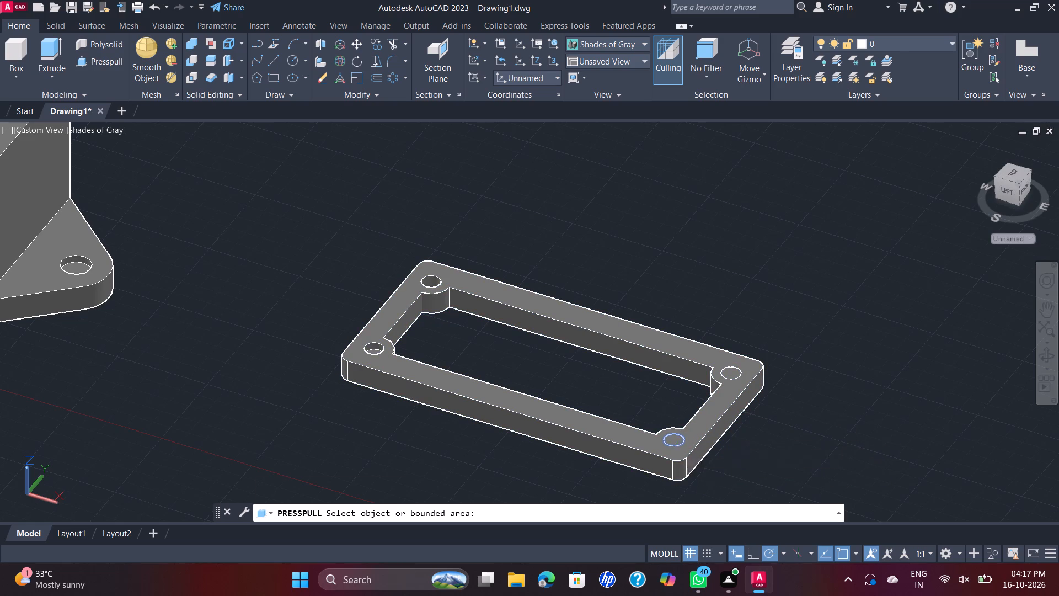
{"action": "left_click", "coordinate": [684, 493]}
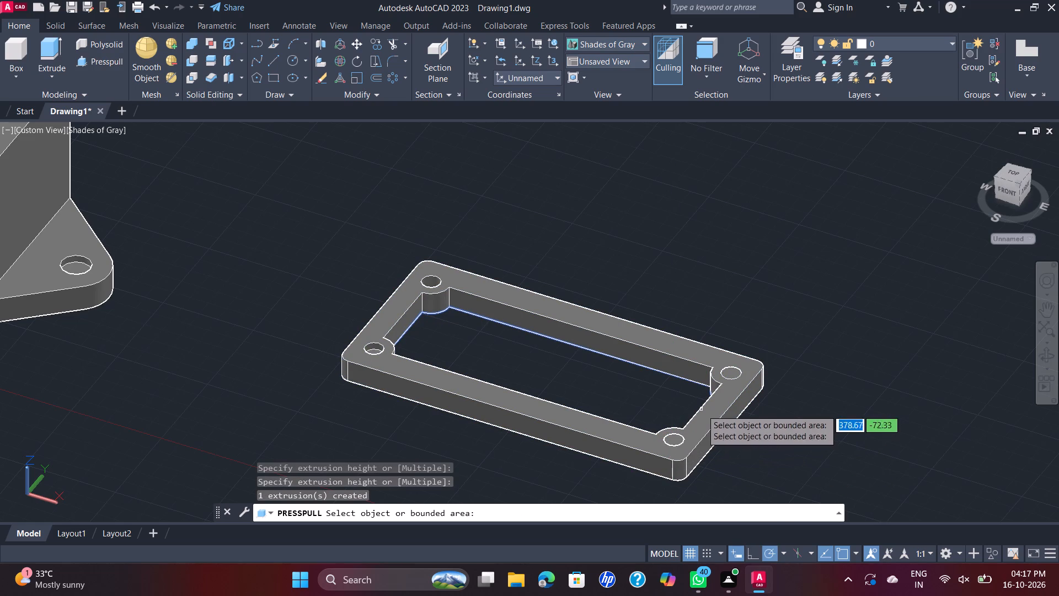
{"action": "left_click", "coordinate": [737, 378]}
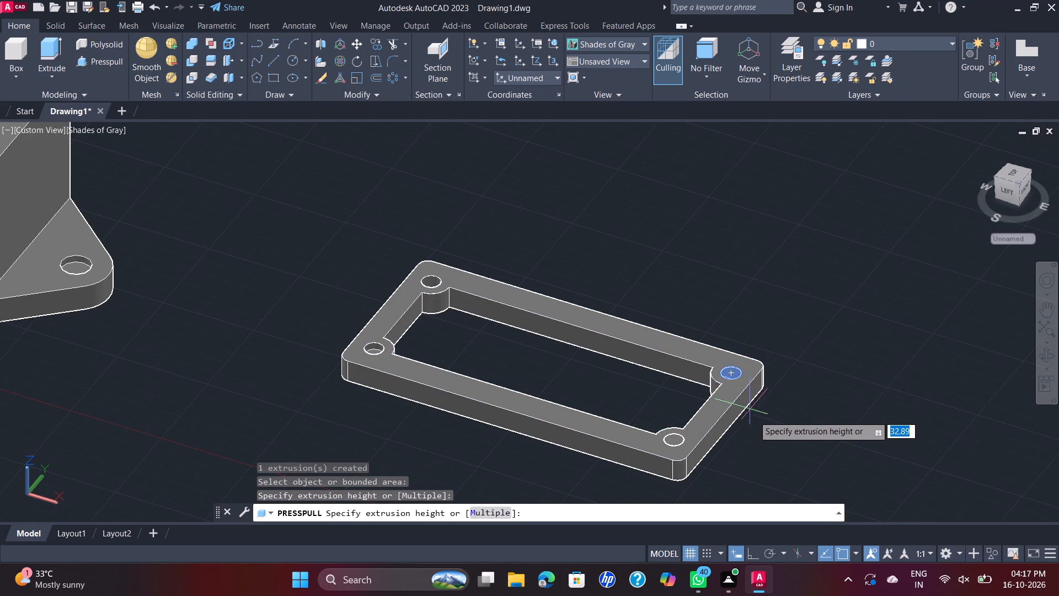
{"action": "left_click", "coordinate": [760, 426]}
{"action": "key", "text": "grave"}
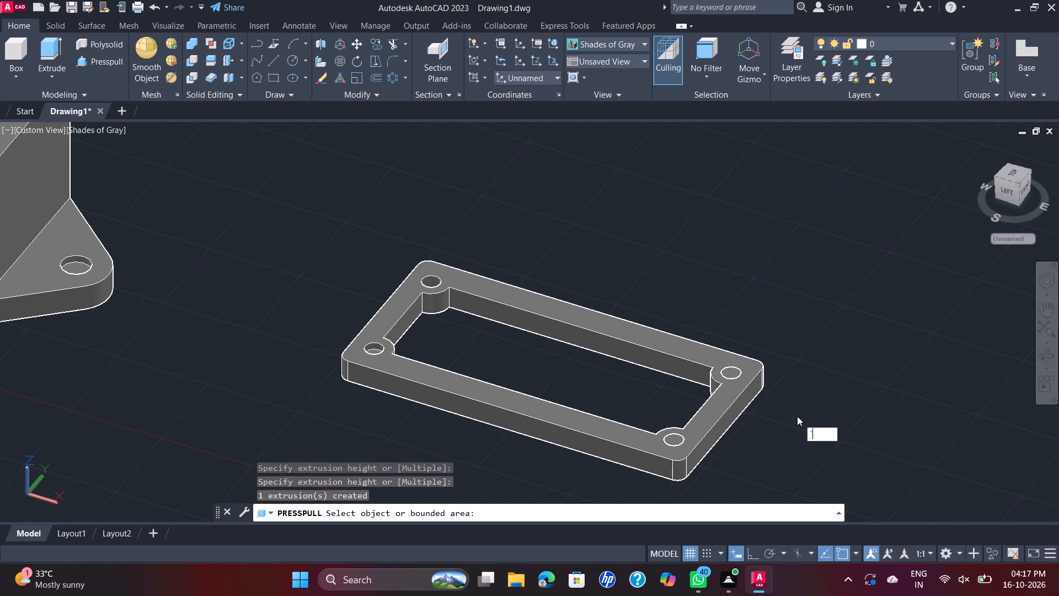
{"action": "key", "text": "Escape"}
{"action": "key", "text": "Escape"}
{"action": "key", "text": "Escape"}
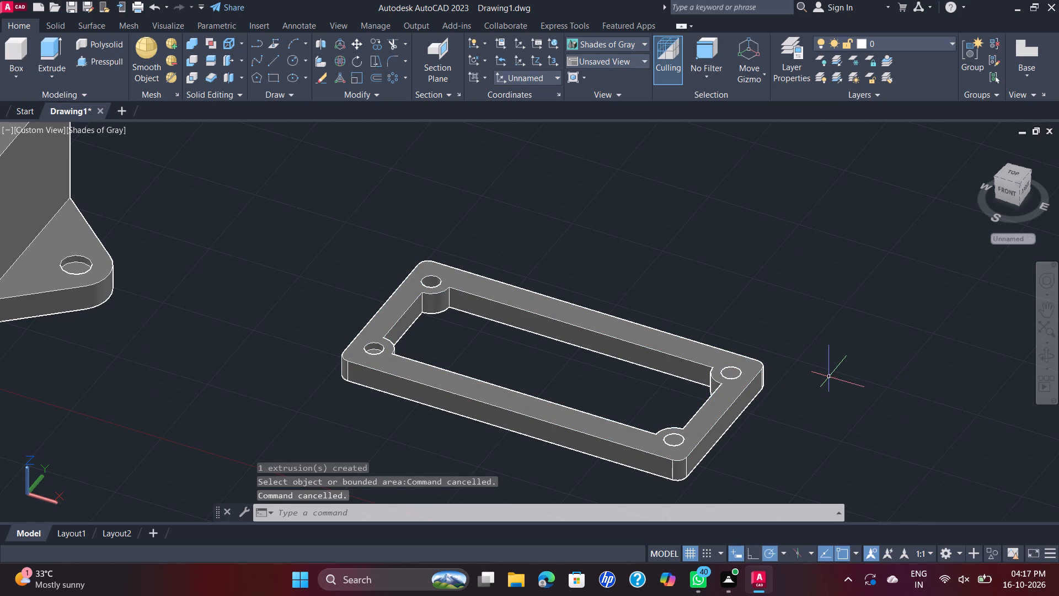
Delete the leftover circles covering the holes at the cover frame's front right and back right corners.
{"action": "left_click", "coordinate": [679, 441]}
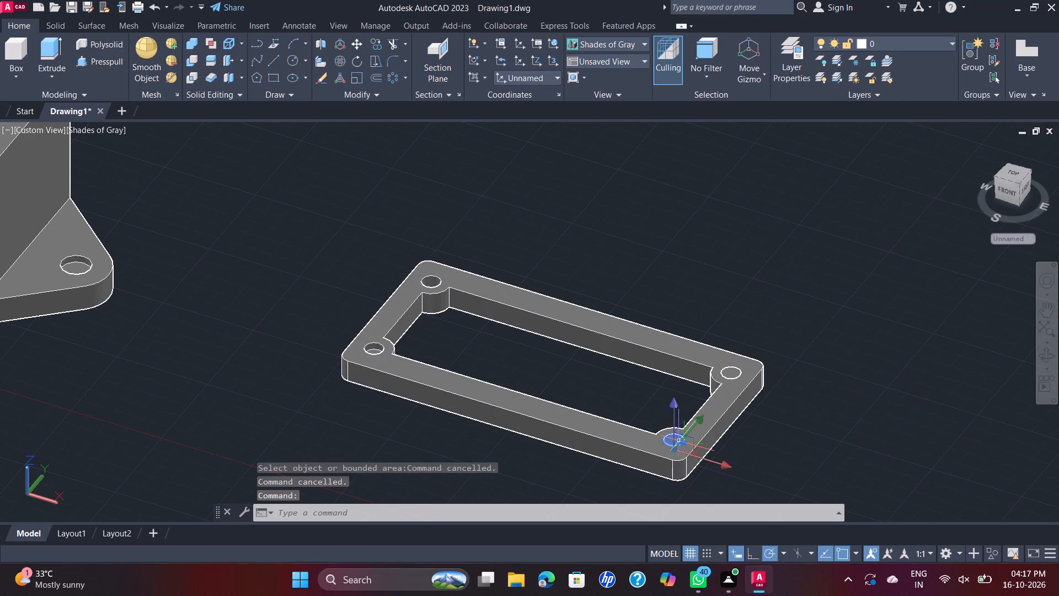
{"action": "key", "text": "Delete"}
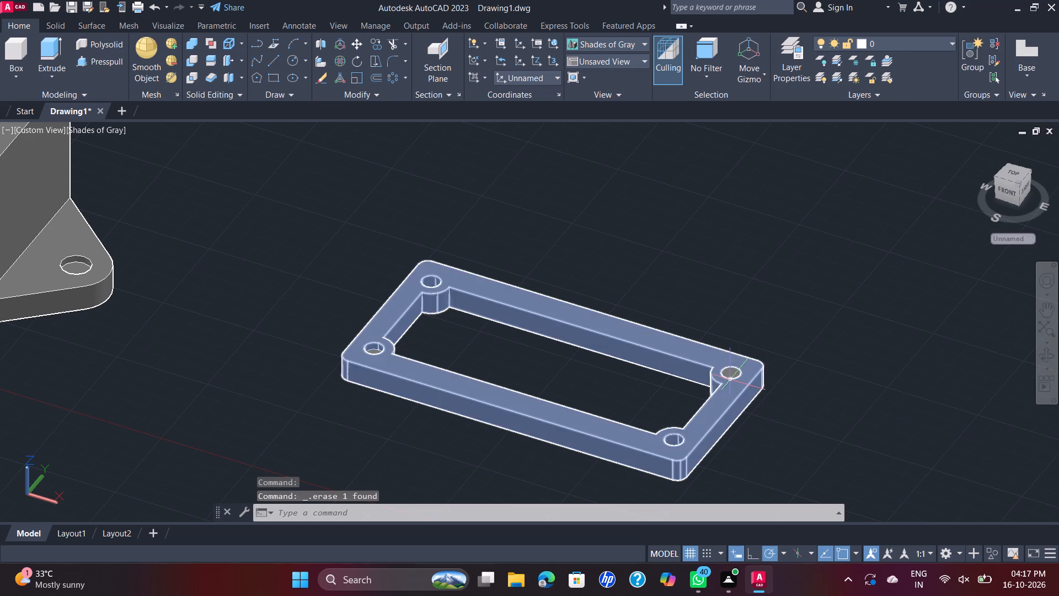
{"action": "left_click", "coordinate": [731, 377]}
{"action": "key", "text": "Delete"}
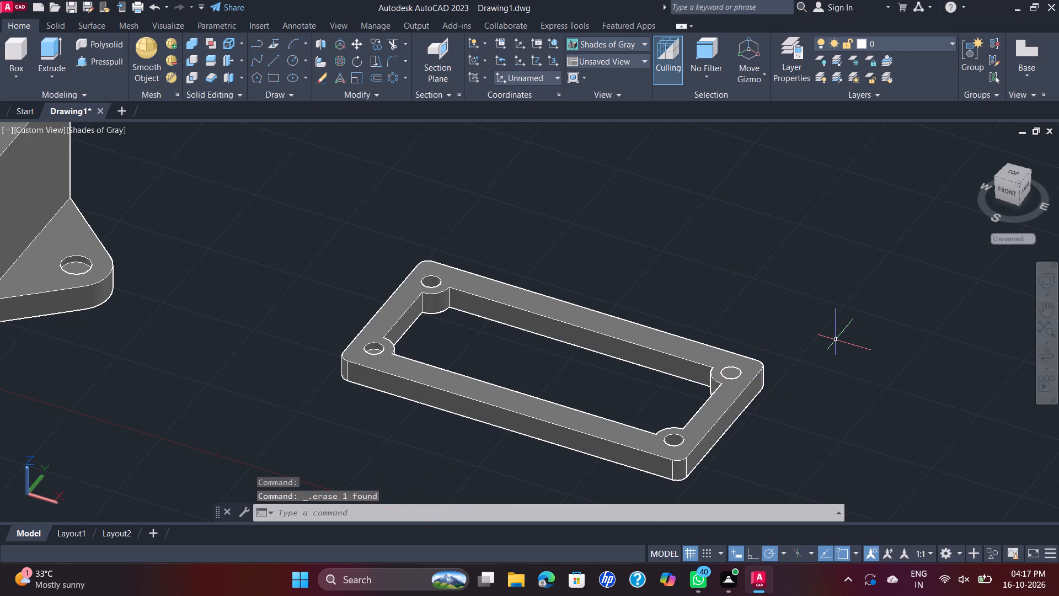
{"action": "scroll", "coordinate": [737, 307], "scroll_direction": "down", "scroll_amount": 1}
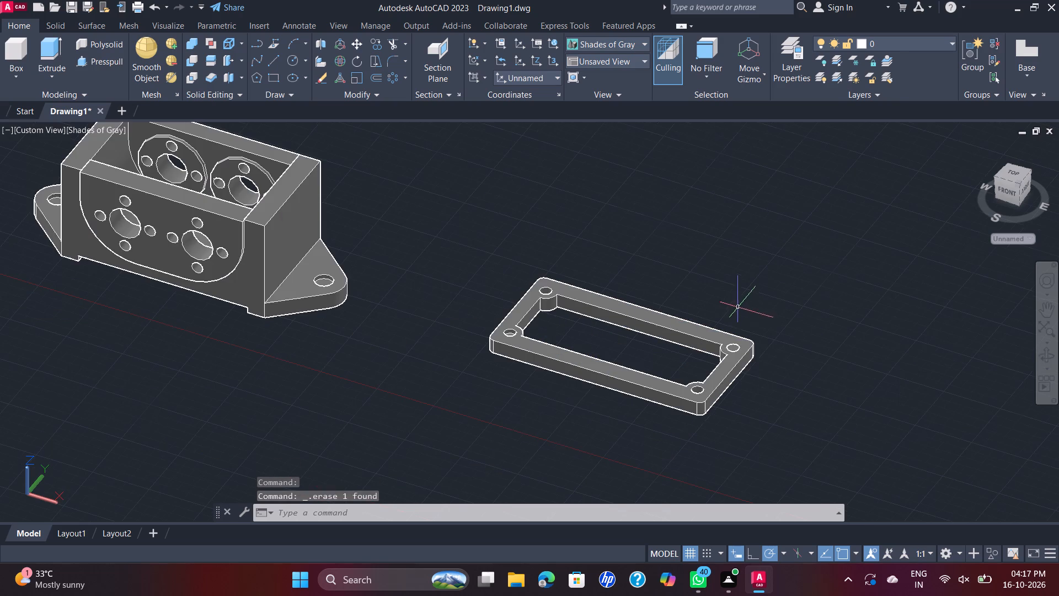
{"action": "scroll", "coordinate": [737, 340], "scroll_direction": "up", "scroll_amount": 4}
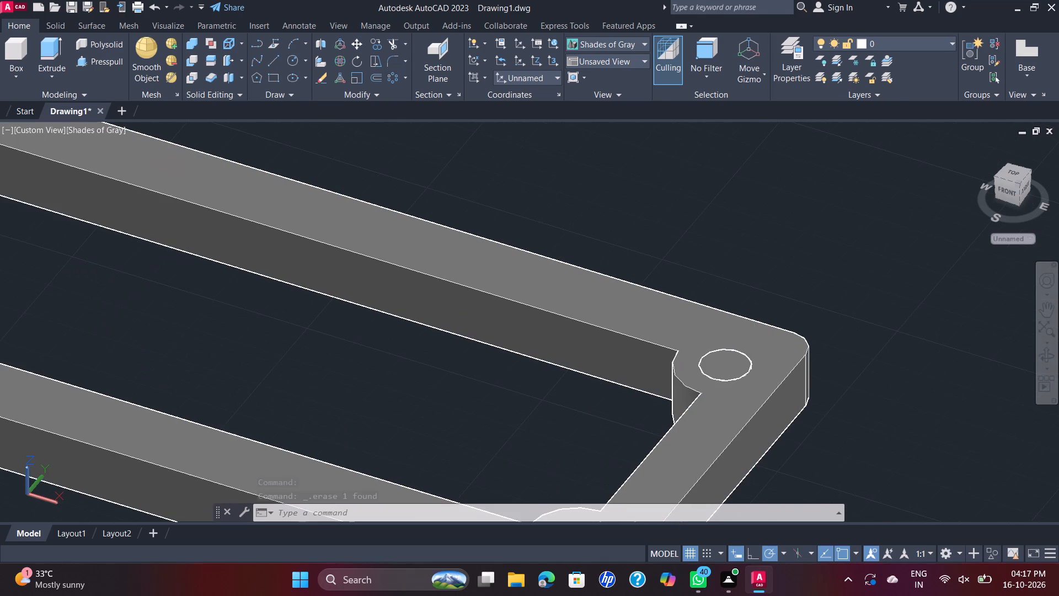
{"action": "left_click", "coordinate": [732, 368]}
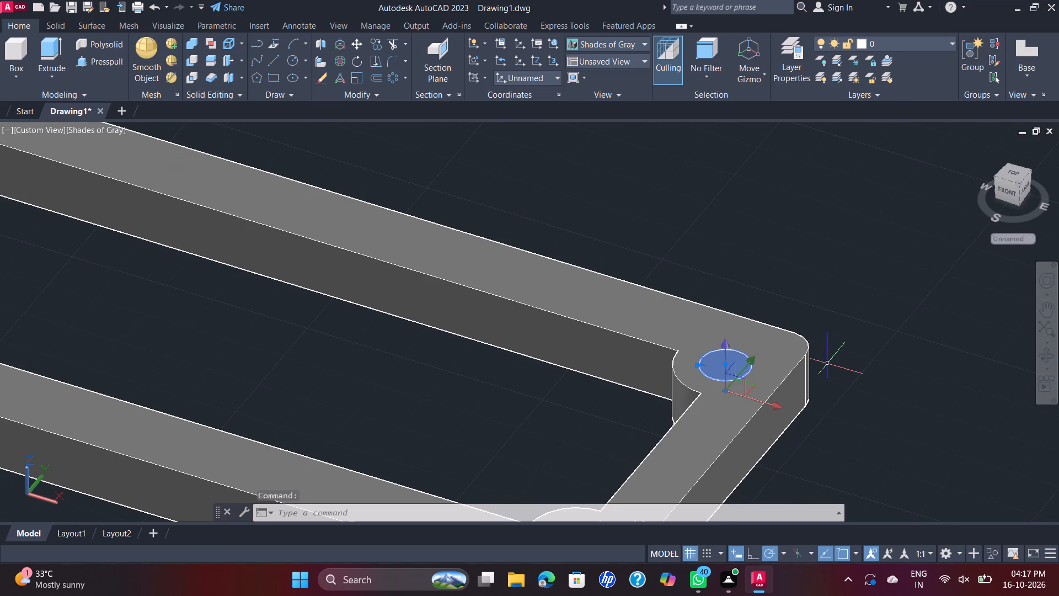
{"action": "key", "text": "End"}
{"action": "key", "text": "Delete"}
{"action": "scroll", "coordinate": [826, 367], "scroll_direction": "down", "scroll_amount": 2}
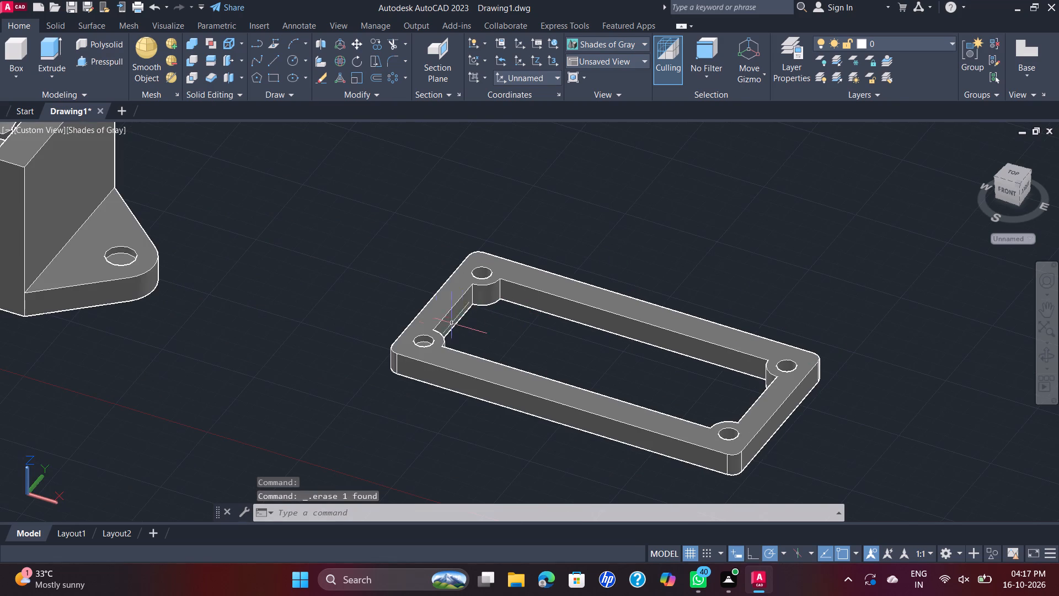
Delete the leftover circle inside the hole at the cover frame's front left corner.
{"action": "scroll", "coordinate": [429, 338], "scroll_direction": "up", "scroll_amount": 1}
{"action": "left_click", "coordinate": [421, 349]}
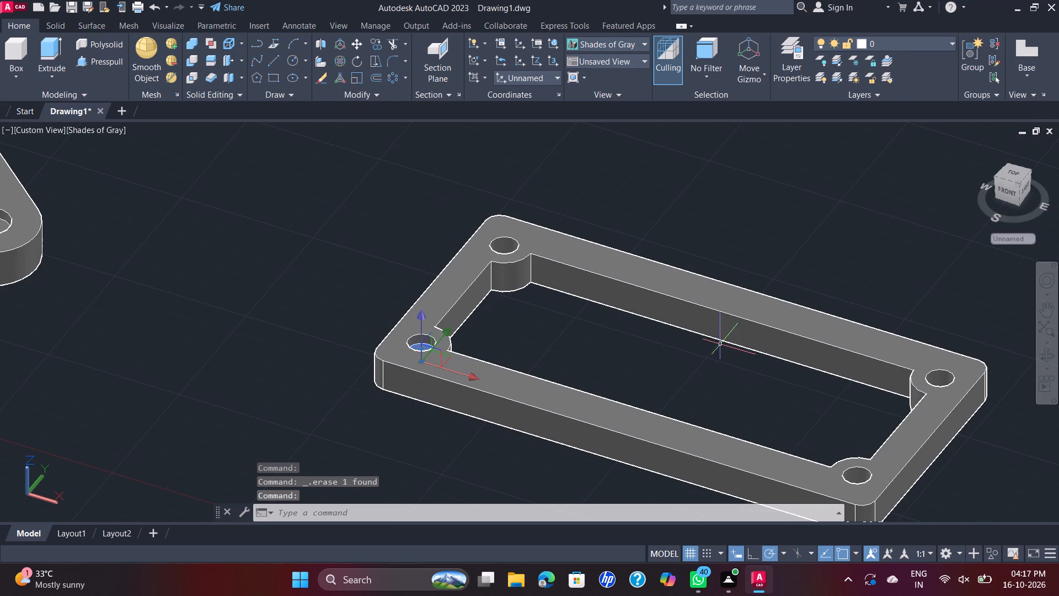
{"action": "key", "text": "Delete"}
{"action": "scroll", "coordinate": [720, 344], "scroll_direction": "down", "scroll_amount": 2}
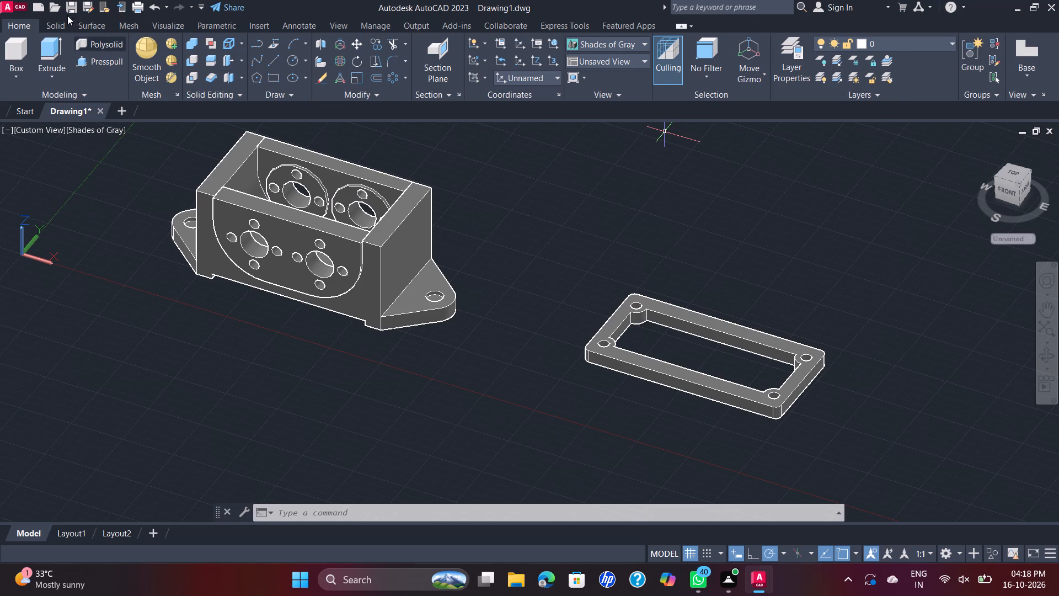
Draw a 5-unit line outward along the X axis from the housing's top front right corner.
{"action": "scroll", "coordinate": [379, 237], "scroll_direction": "up", "scroll_amount": 3}
{"action": "scroll", "coordinate": [364, 228], "scroll_direction": "down", "scroll_amount": 1}
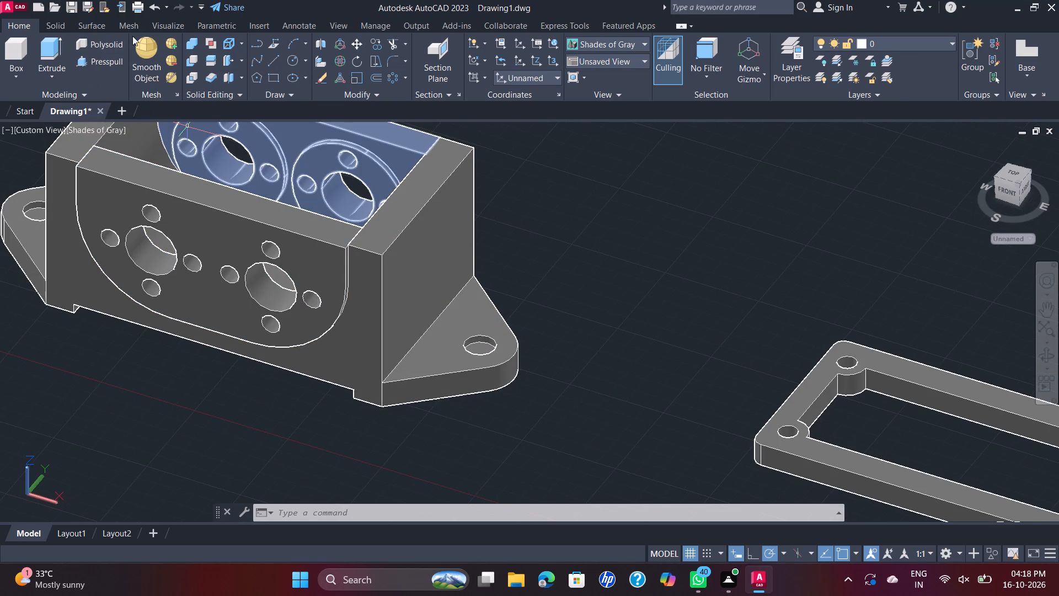
{"action": "left_click", "coordinate": [270, 64]}
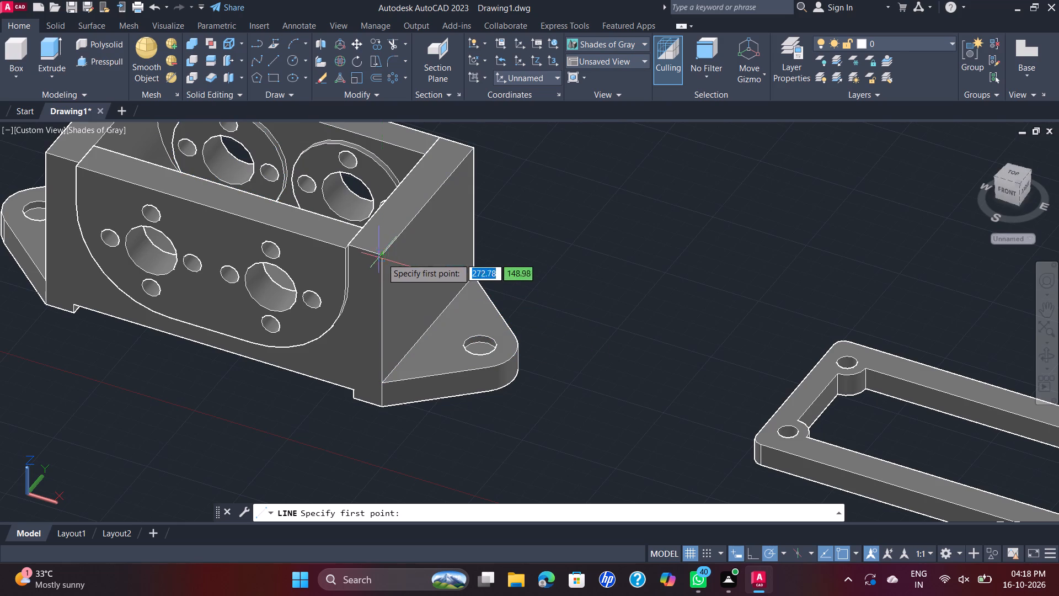
{"action": "left_click", "coordinate": [384, 257]}
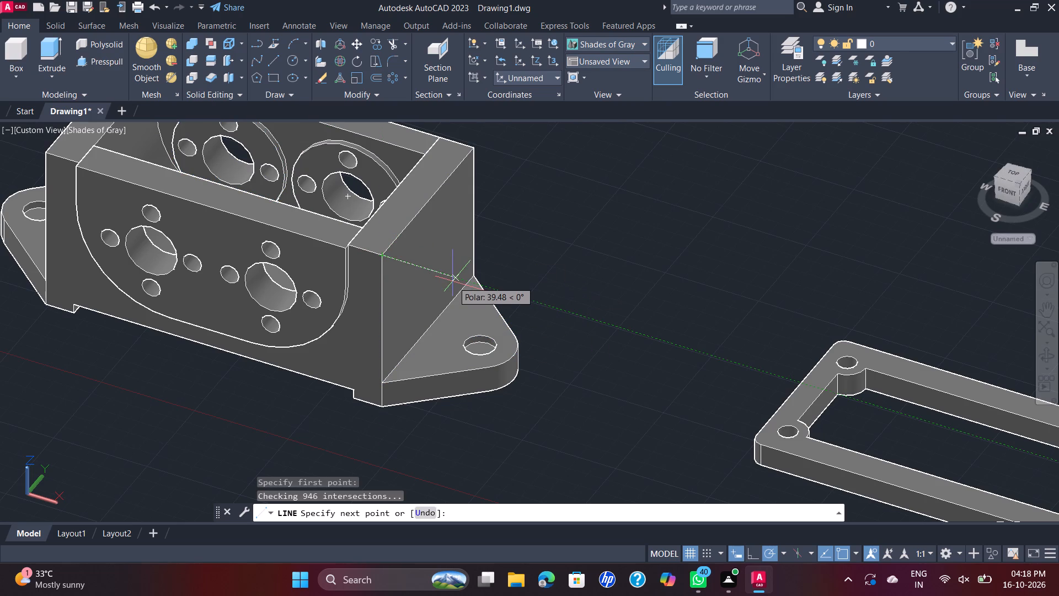
{"action": "key", "text": "5"}
{"action": "key", "text": "Return"}
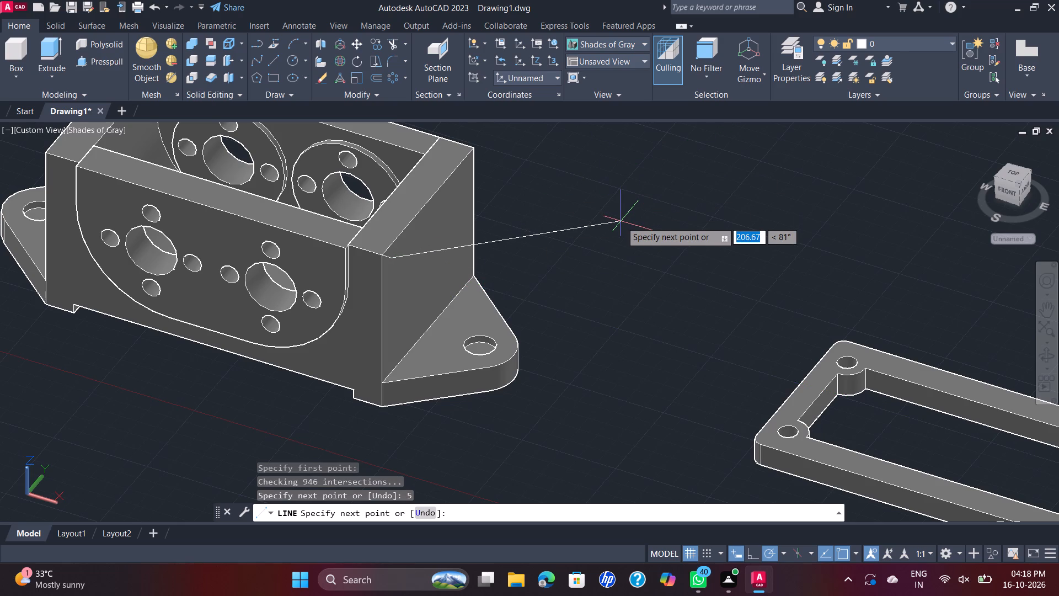
{"action": "key", "text": "Escape"}
{"action": "scroll", "coordinate": [621, 222], "scroll_direction": "down", "scroll_amount": 1}
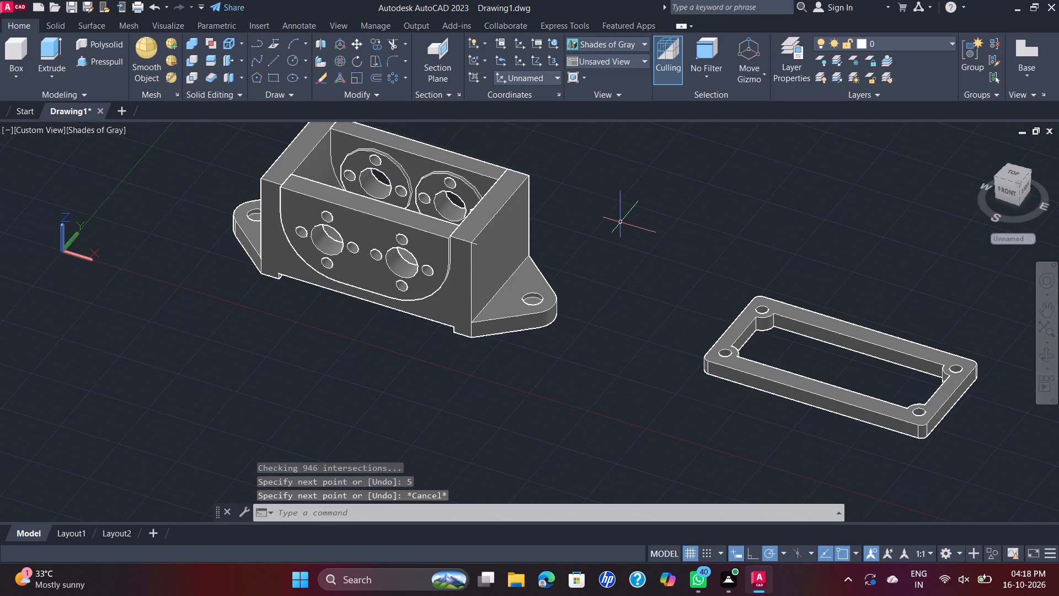
{"action": "scroll", "coordinate": [624, 222], "scroll_direction": "up", "scroll_amount": 1}
{"action": "scroll", "coordinate": [741, 259], "scroll_direction": "down", "scroll_amount": 1}
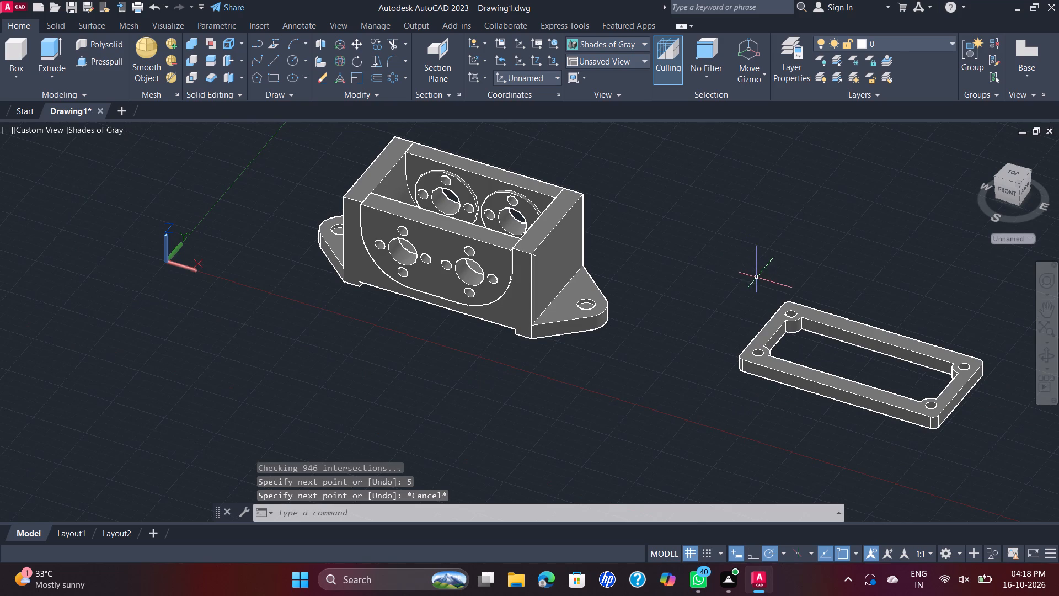
Move the cover frame from the bottom midpoint of its rounded front right corner to the outer end of the 5-unit line on the housing.
{"action": "left_click", "coordinate": [703, 260]}
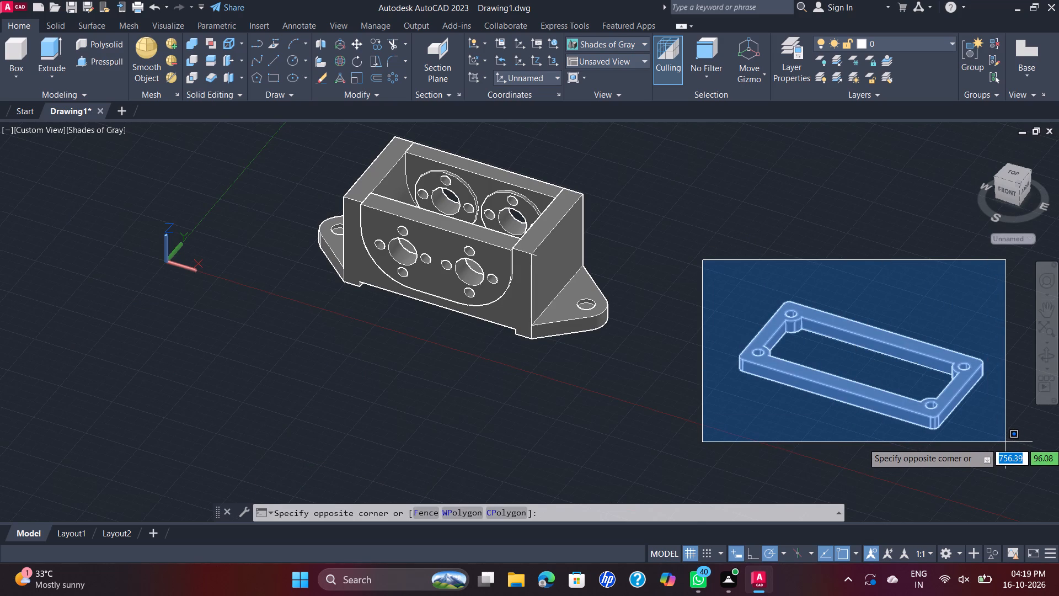
{"action": "left_click", "coordinate": [1006, 443]}
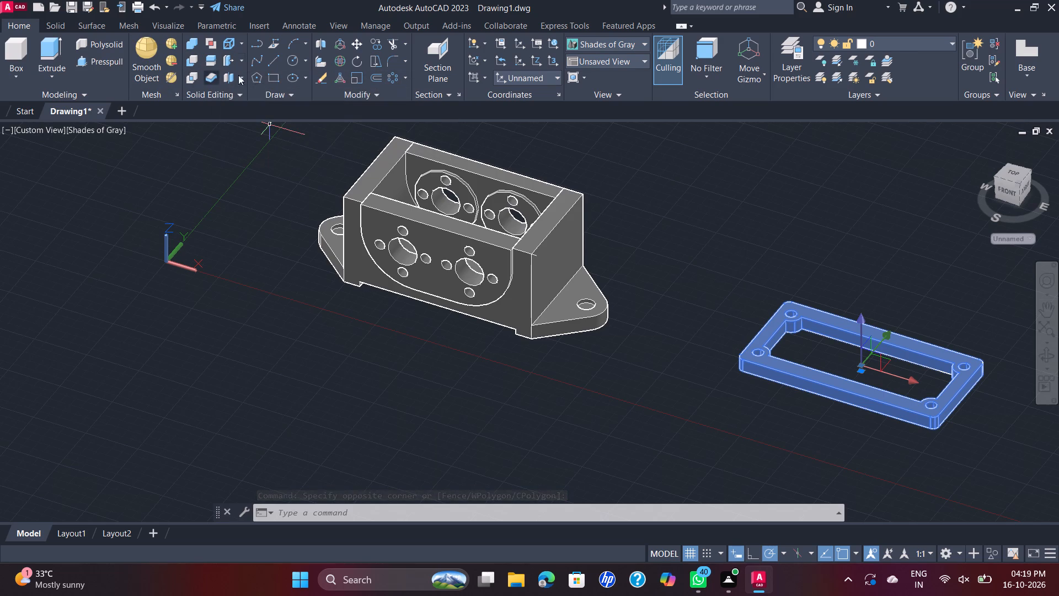
{"action": "left_click", "coordinate": [356, 39]}
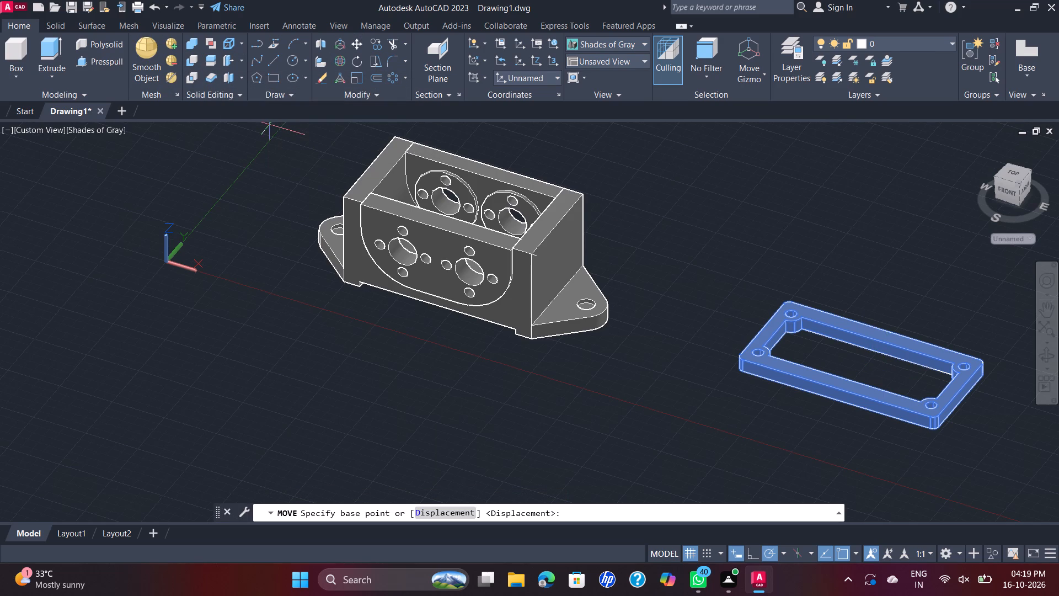
{"action": "scroll", "coordinate": [938, 438], "scroll_direction": "up", "scroll_amount": 2}
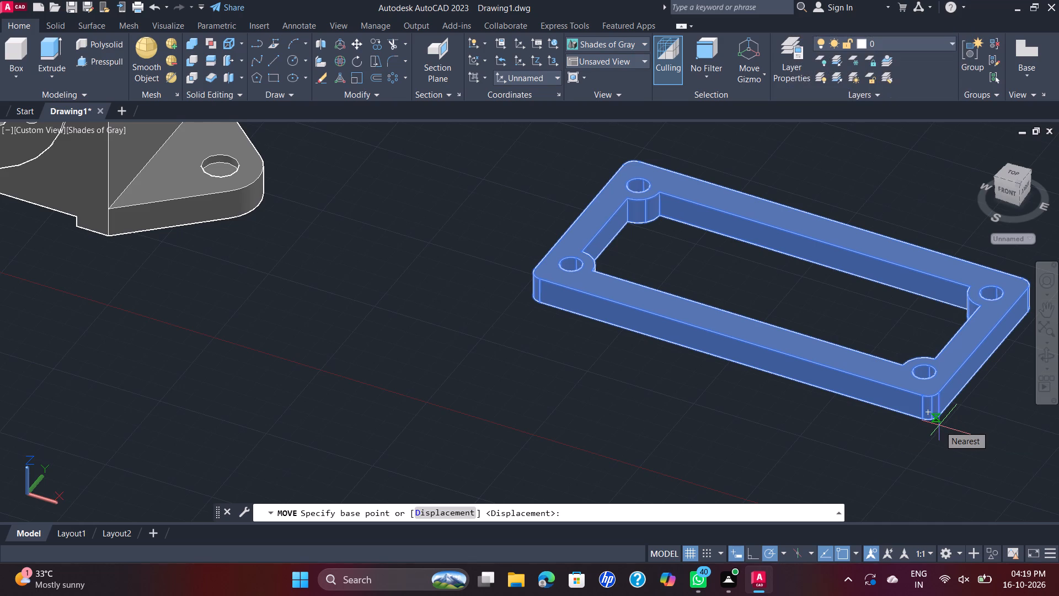
{"action": "scroll", "coordinate": [937, 419], "scroll_direction": "up", "scroll_amount": 1}
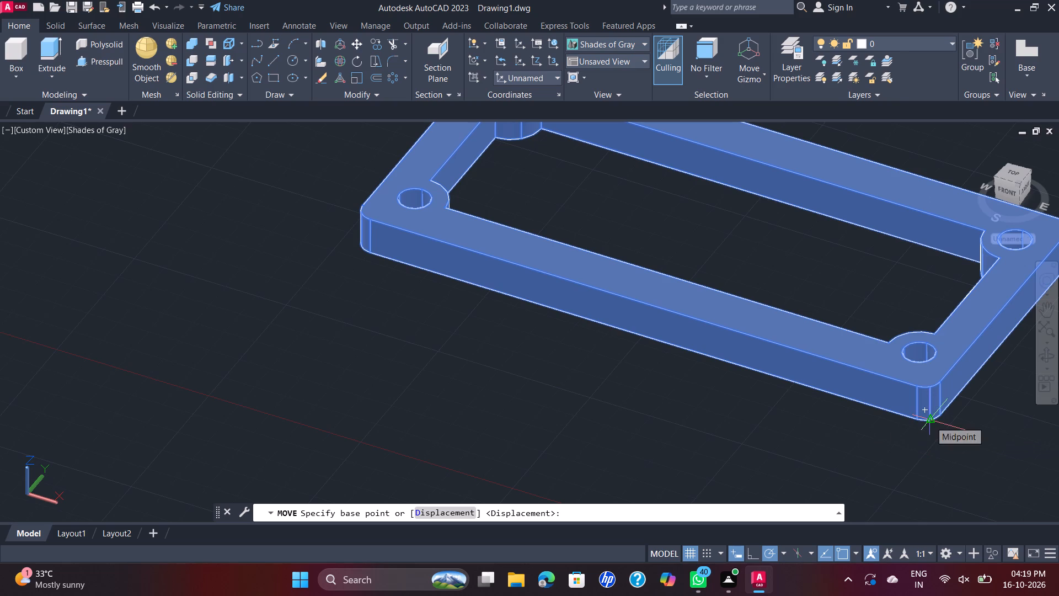
{"action": "left_click", "coordinate": [930, 421]}
{"action": "scroll", "coordinate": [788, 358], "scroll_direction": "down", "scroll_amount": 4}
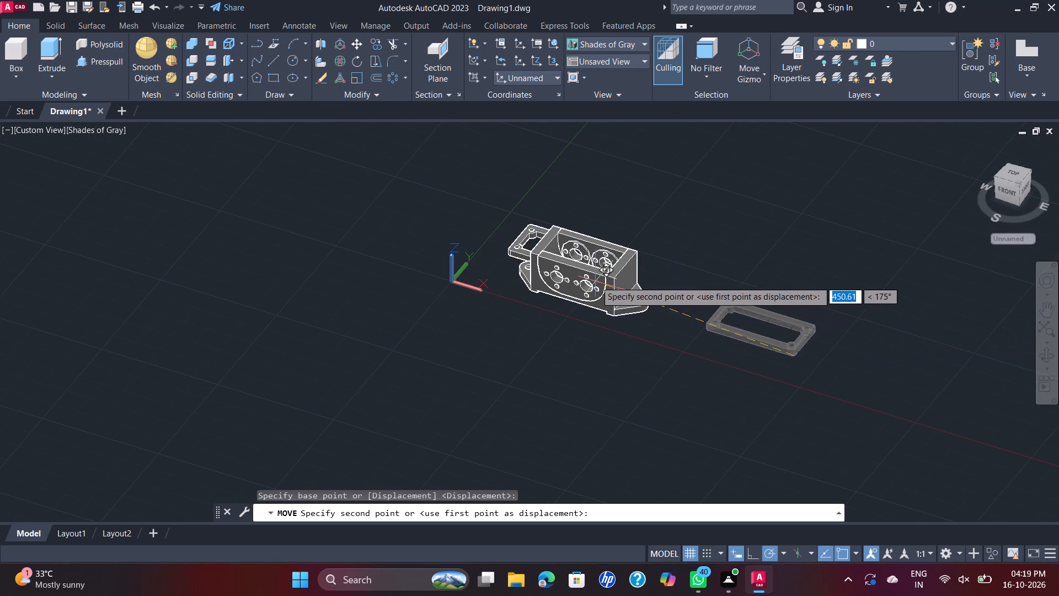
{"action": "scroll", "coordinate": [617, 274], "scroll_direction": "up", "scroll_amount": 6}
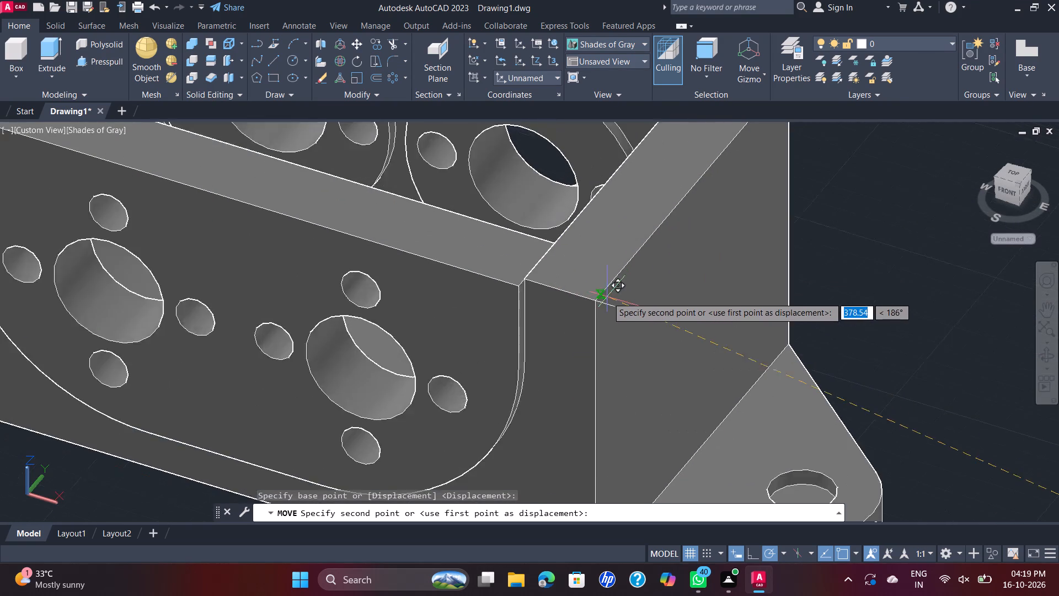
{"action": "scroll", "coordinate": [607, 297], "scroll_direction": "up", "scroll_amount": 3}
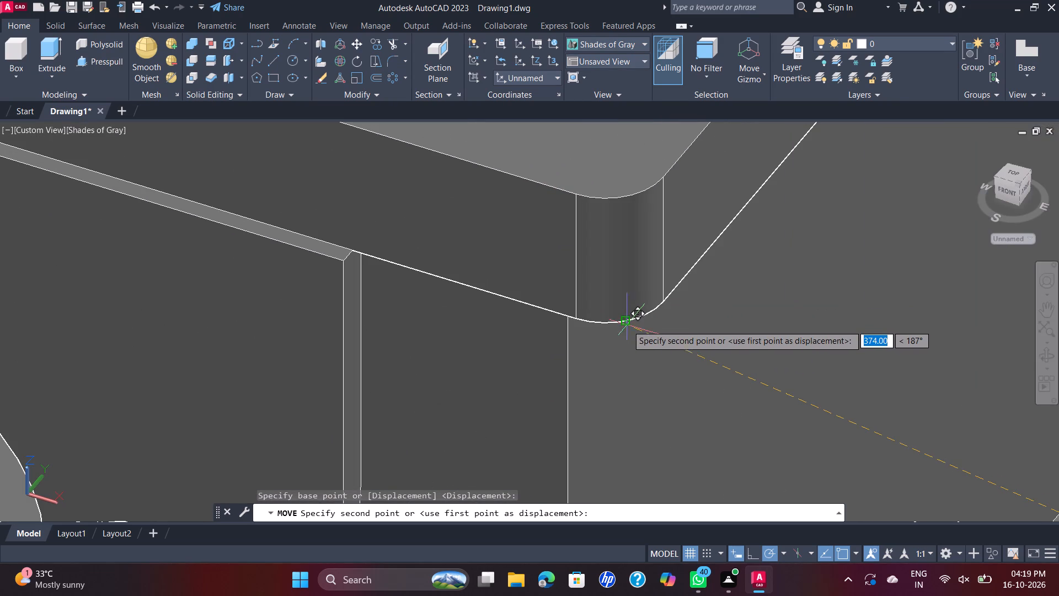
{"action": "left_click", "coordinate": [627, 325]}
{"action": "scroll", "coordinate": [644, 323], "scroll_direction": "down", "scroll_amount": 4}
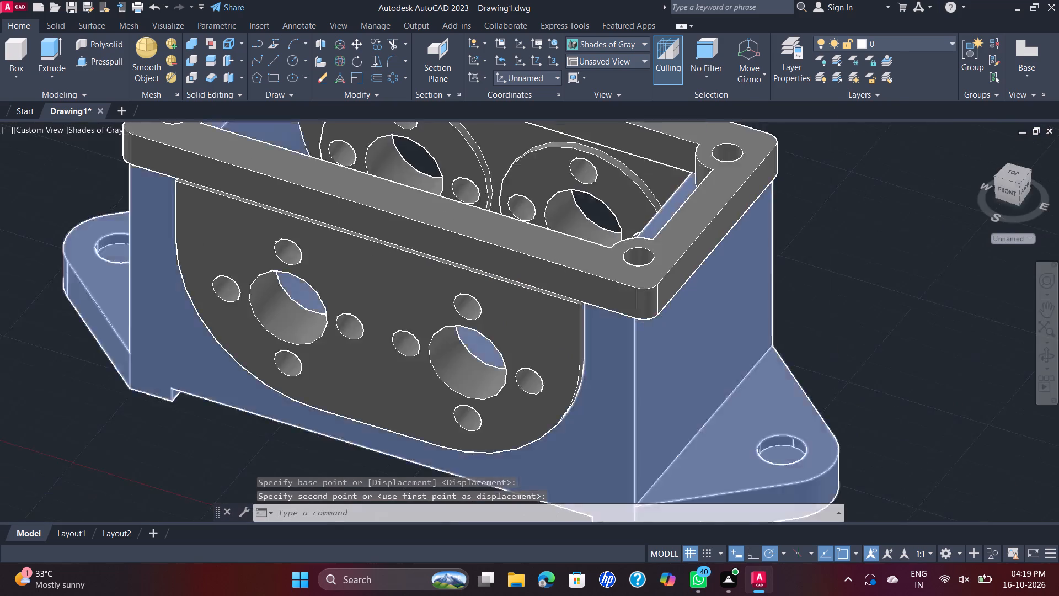
{"action": "scroll", "coordinate": [675, 313], "scroll_direction": "down", "scroll_amount": 1}
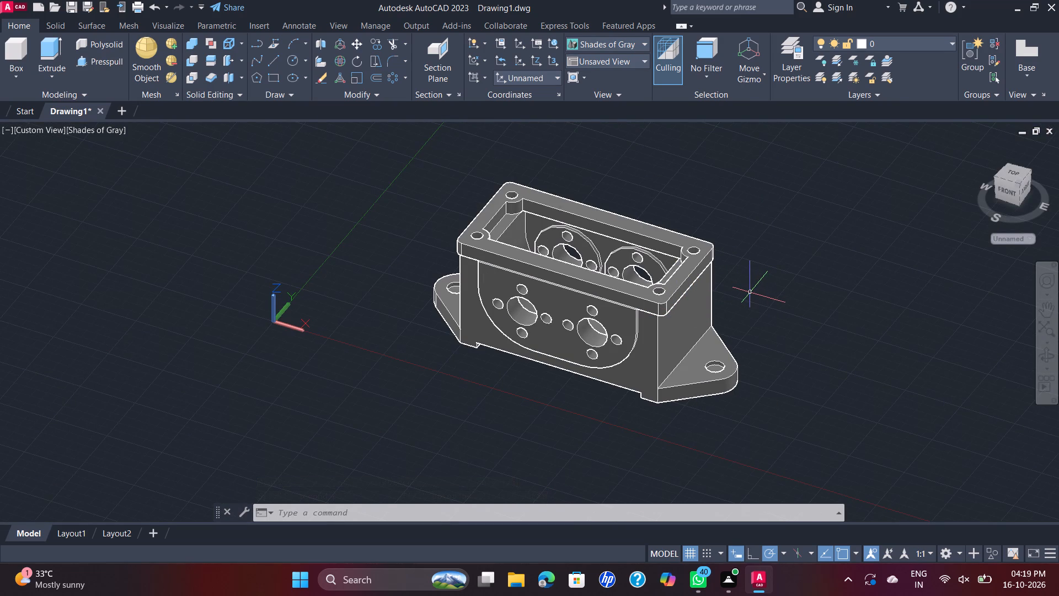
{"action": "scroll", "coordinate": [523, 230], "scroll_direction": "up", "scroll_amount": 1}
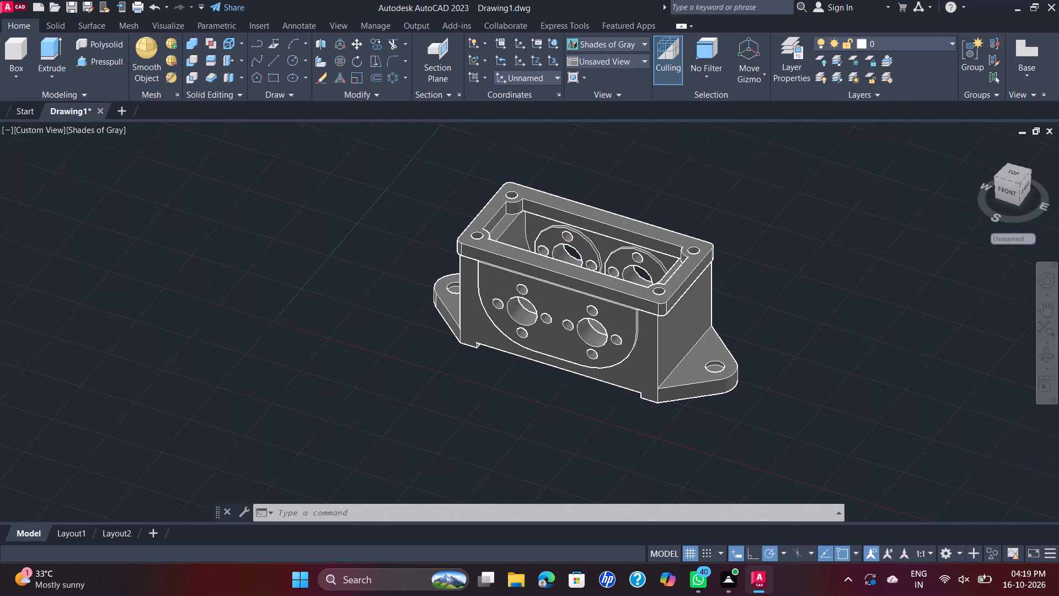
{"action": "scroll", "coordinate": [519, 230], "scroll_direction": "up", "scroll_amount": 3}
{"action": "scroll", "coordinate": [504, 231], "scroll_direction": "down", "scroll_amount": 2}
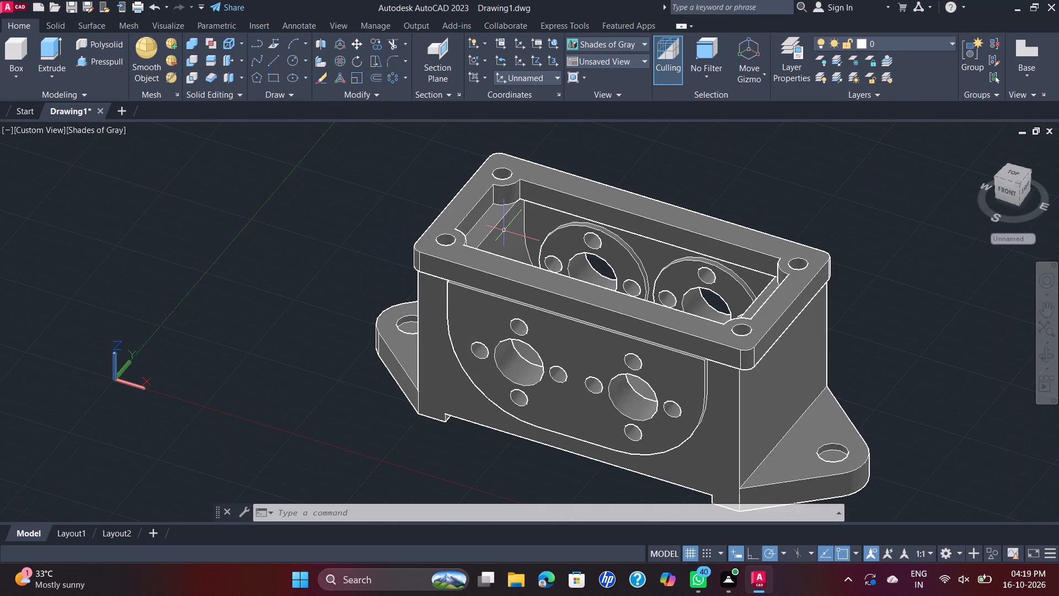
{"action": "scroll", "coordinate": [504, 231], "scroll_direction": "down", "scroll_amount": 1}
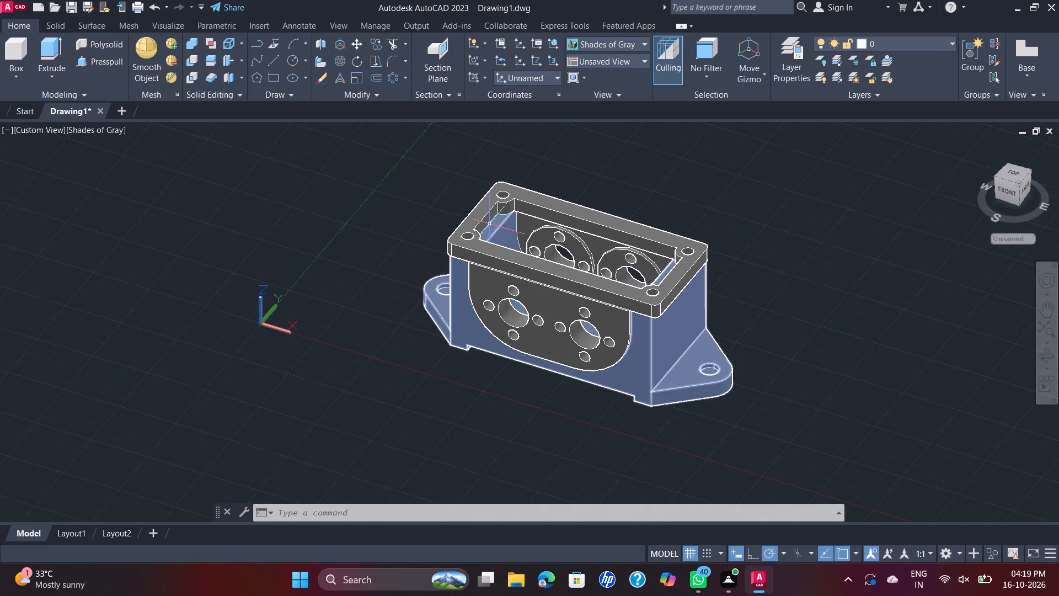
Examine how the cover frame sits on the housing and which parts of the assembly select as separate solids.
{"action": "scroll", "coordinate": [497, 227], "scroll_direction": "up", "scroll_amount": 4}
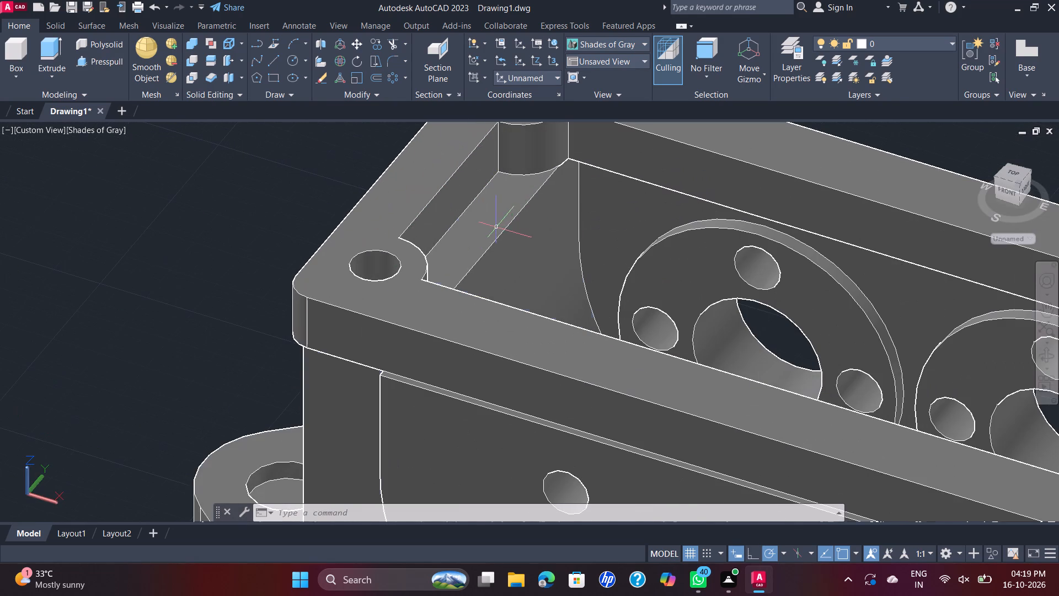
{"action": "left_click", "coordinate": [501, 226]}
{"action": "scroll", "coordinate": [501, 226], "scroll_direction": "down", "scroll_amount": 2}
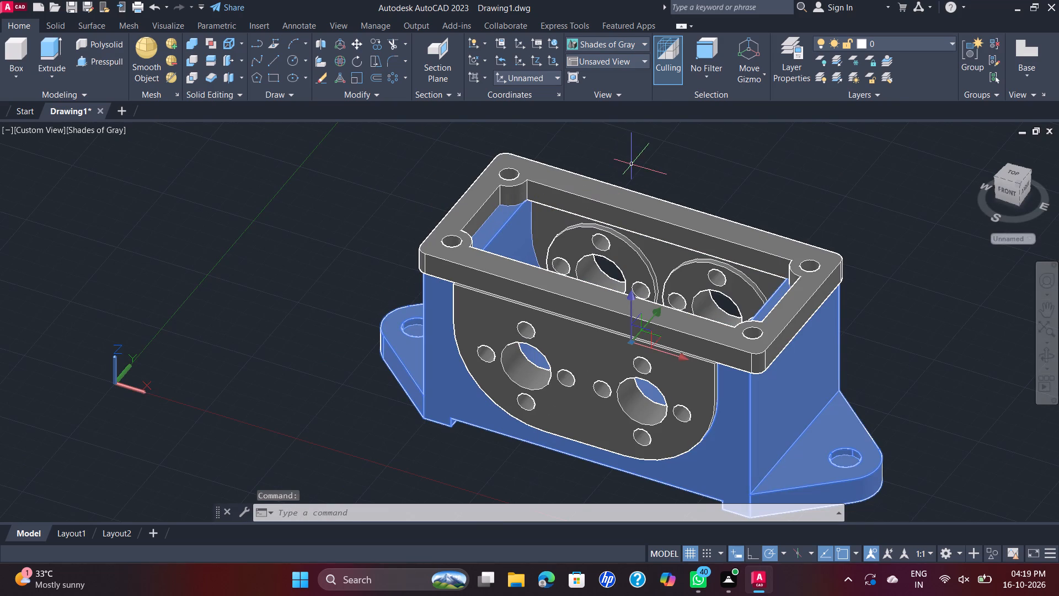
{"action": "key", "text": "Escape"}
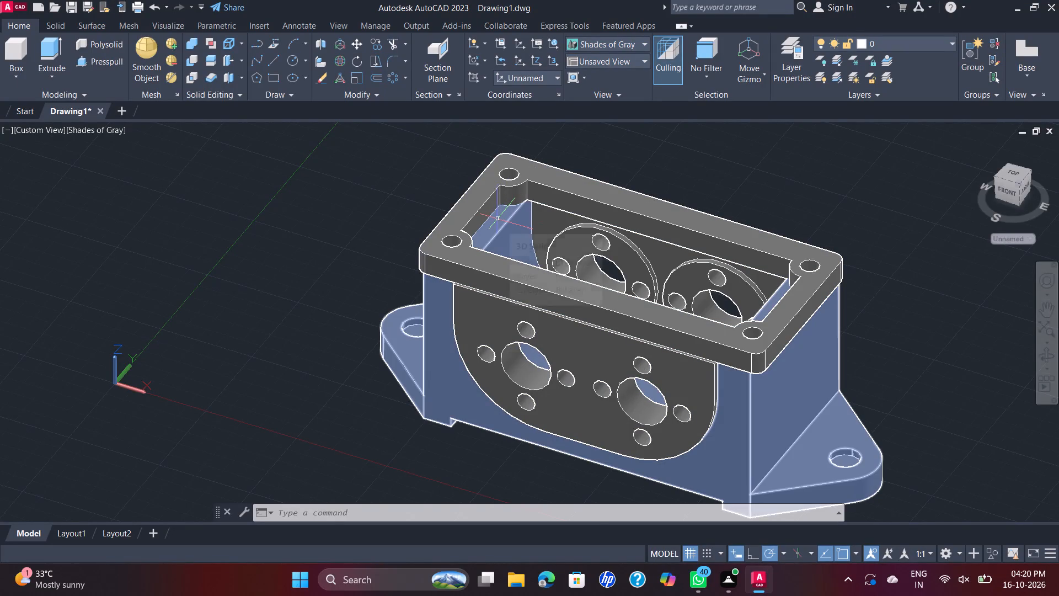
{"action": "scroll", "coordinate": [548, 206], "scroll_direction": "down", "scroll_amount": 1}
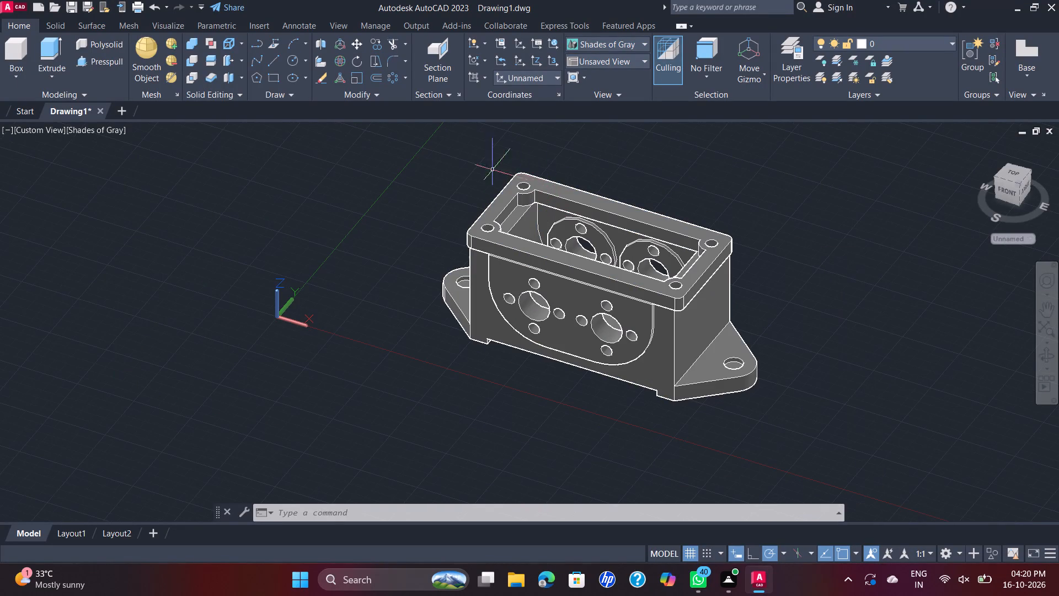
{"action": "left_click", "coordinate": [457, 171]}
{"action": "left_click", "coordinate": [855, 454]}
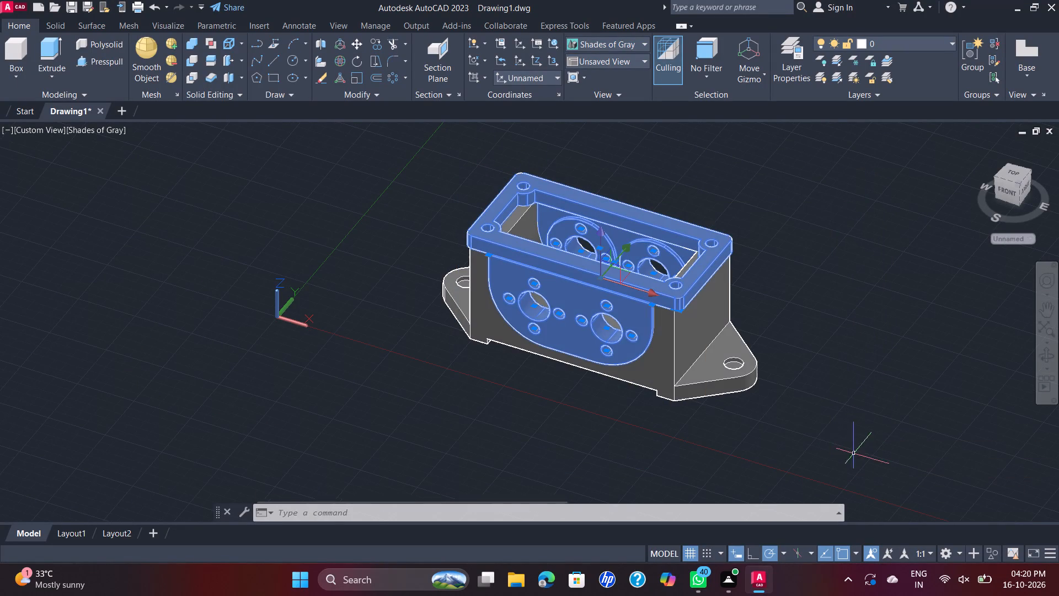
{"action": "left_click", "coordinate": [487, 300]}
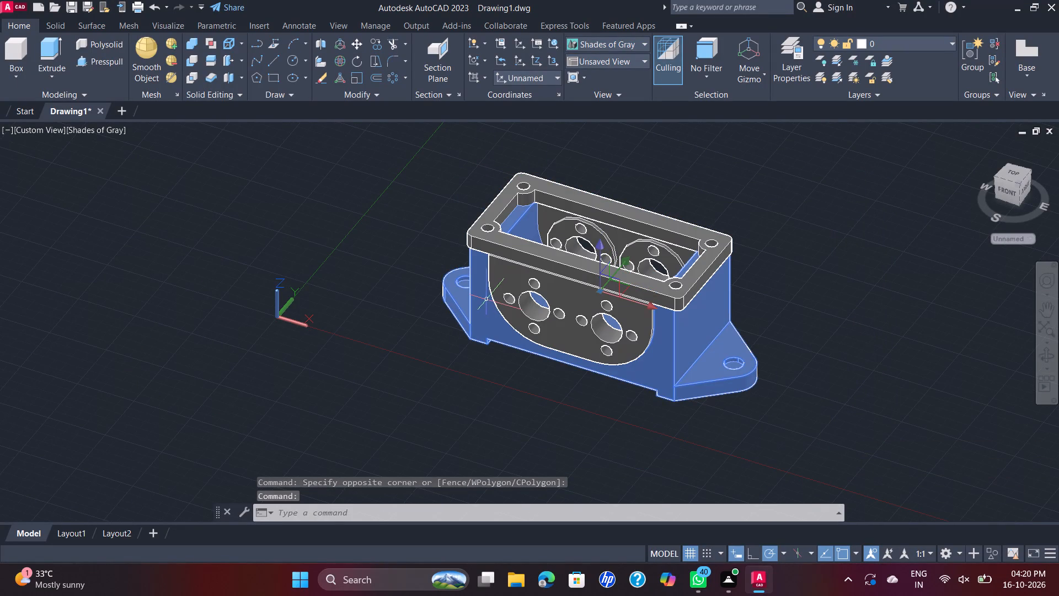
{"action": "scroll", "coordinate": [435, 199], "scroll_direction": "down", "scroll_amount": 1}
{"action": "left_click", "coordinate": [405, 173]}
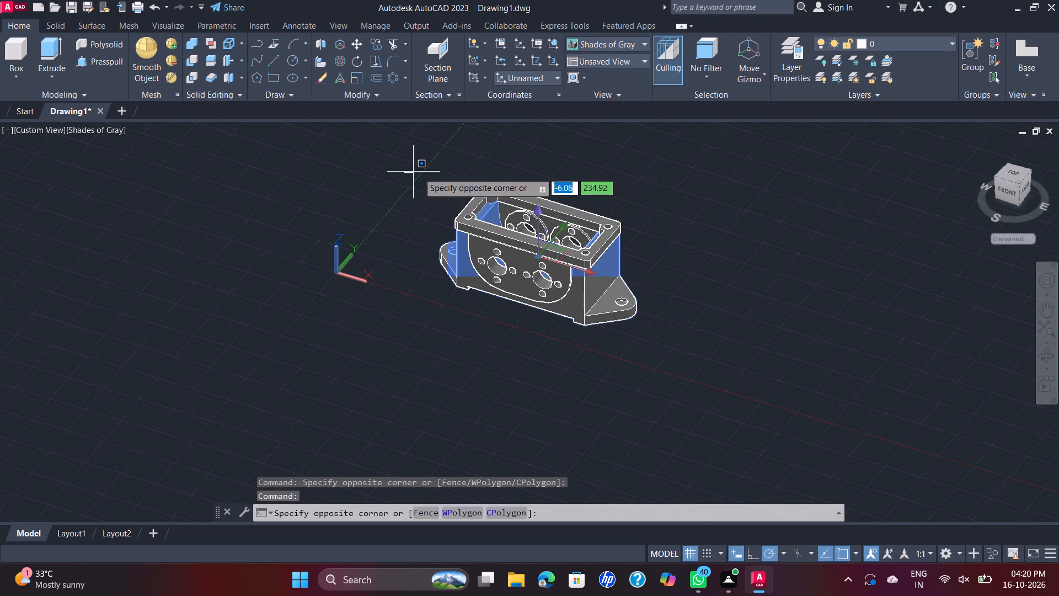
{"action": "left_click", "coordinate": [708, 364]}
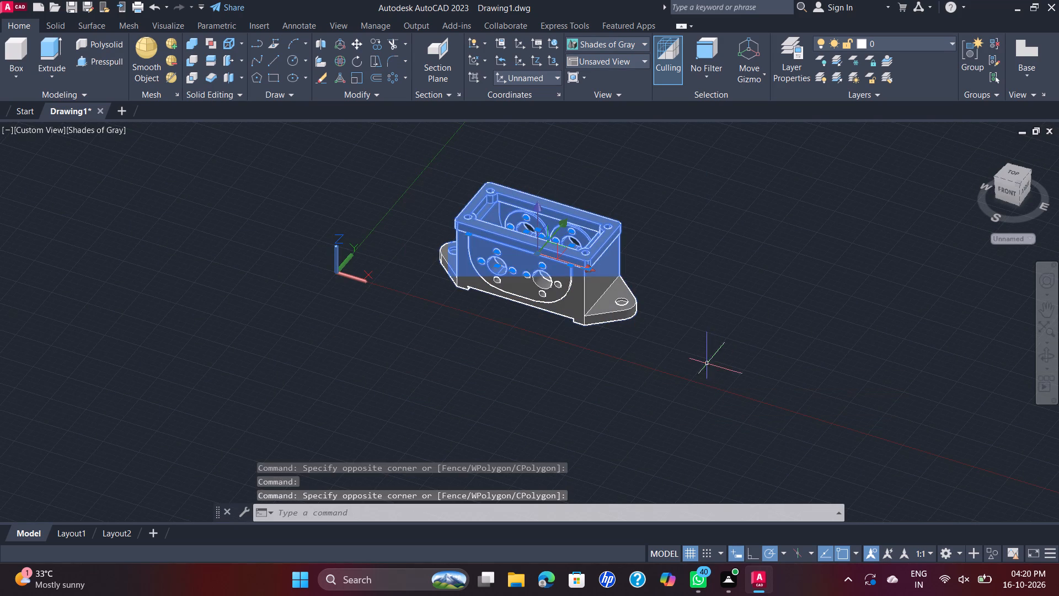
{"action": "left_click", "coordinate": [608, 305]}
{"action": "middle_click_drag", "start_coordinate": [574, 230], "coordinate": [755, 285]}
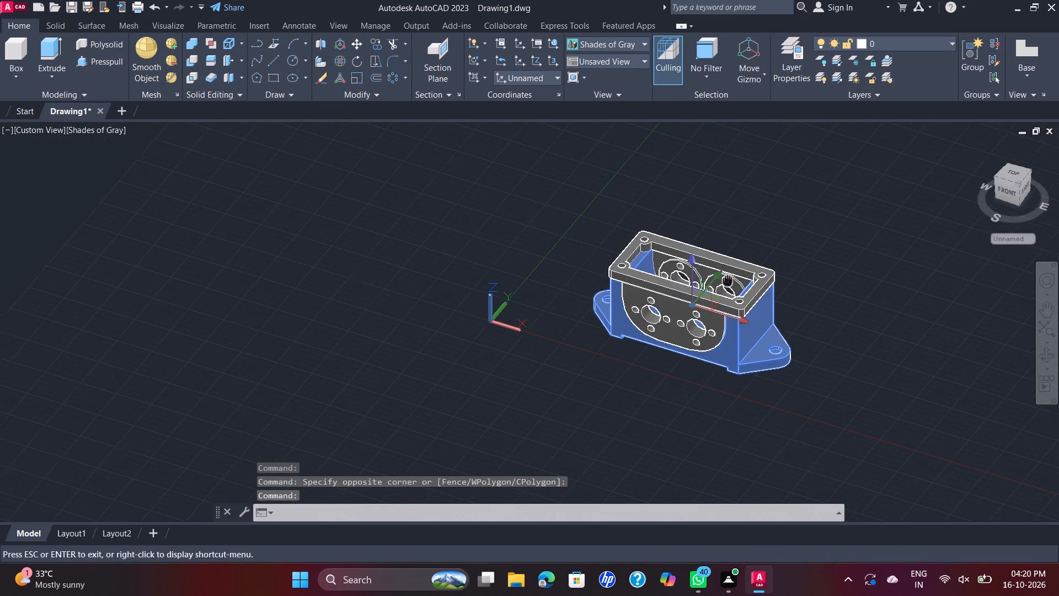
{"action": "middle_click_drag", "start_coordinate": [755, 285], "coordinate": [758, 285]}
{"action": "scroll", "coordinate": [752, 273], "scroll_direction": "up", "scroll_amount": 2}
{"action": "left_click", "coordinate": [486, 204]}
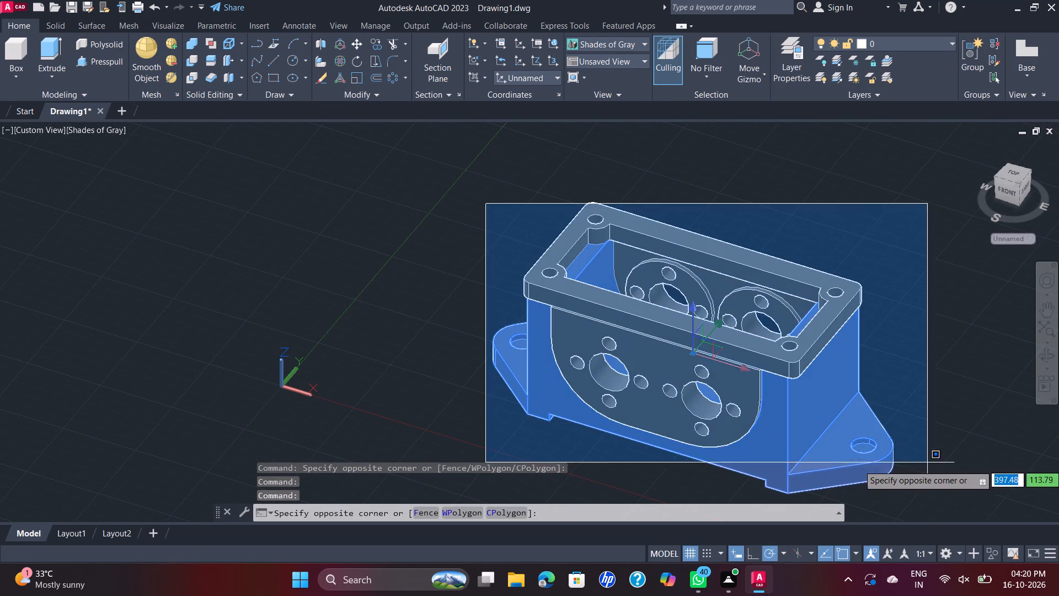
{"action": "left_click", "coordinate": [981, 503]}
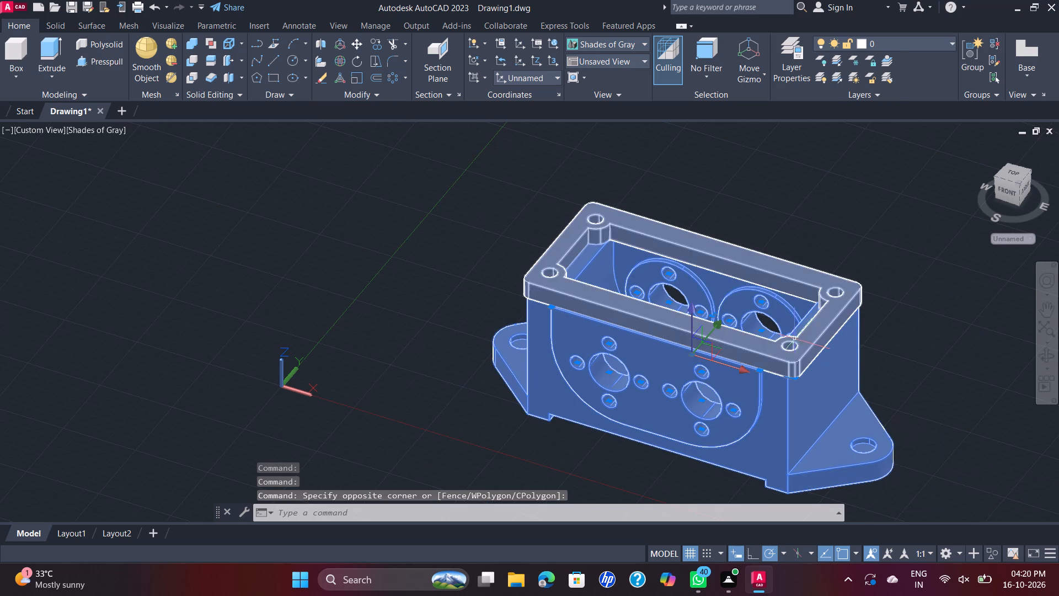
{"action": "left_click", "coordinate": [800, 343]}
{"action": "key", "text": "Escape"}
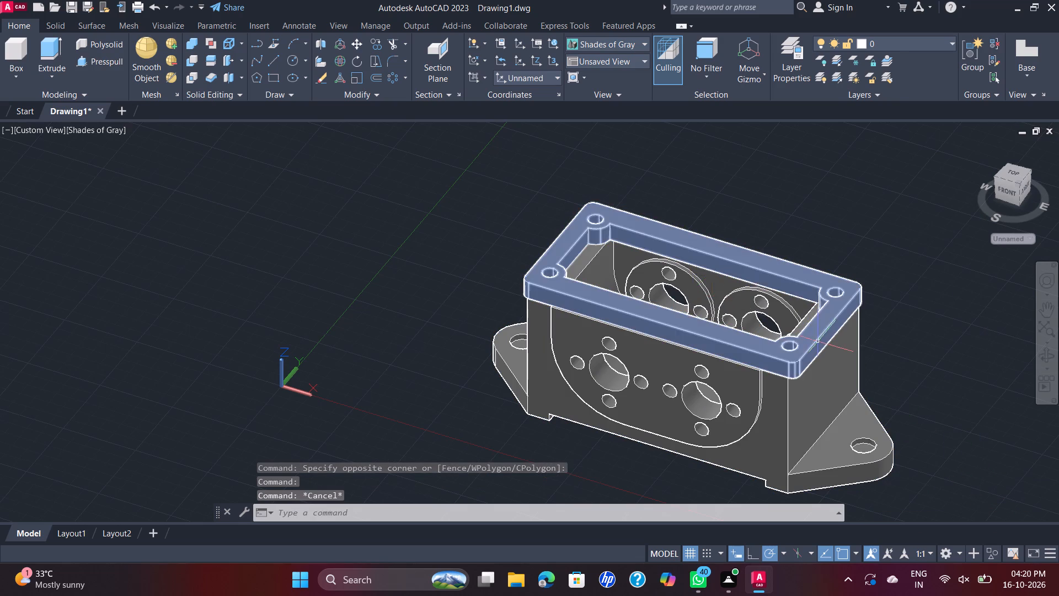
Union the housing body, its end plates and the cover frame into a single solid.
{"action": "scroll", "coordinate": [754, 248], "scroll_direction": "down", "scroll_amount": 2}
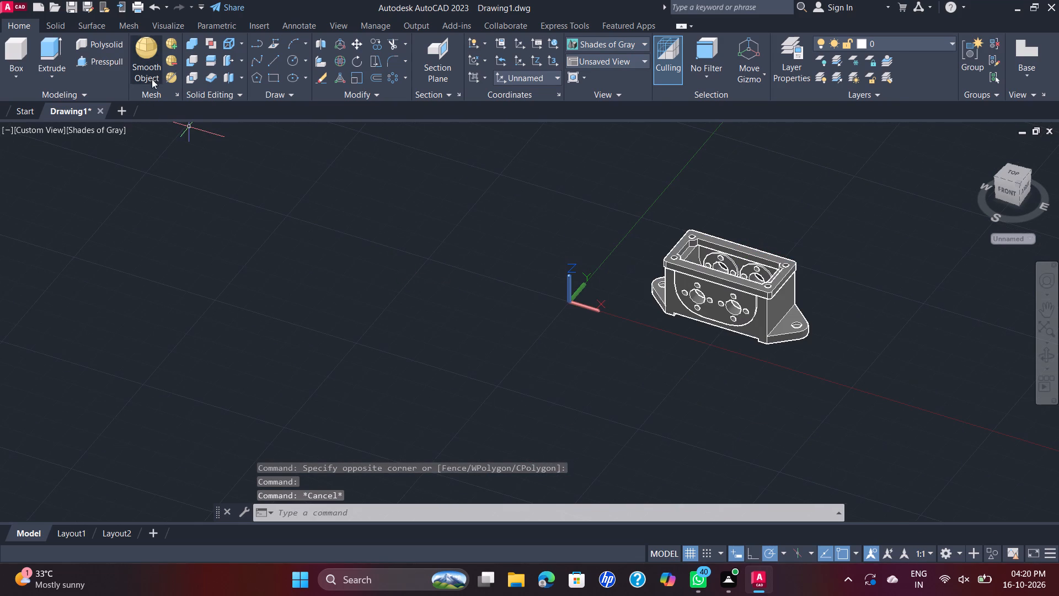
{"action": "left_click", "coordinate": [191, 49]}
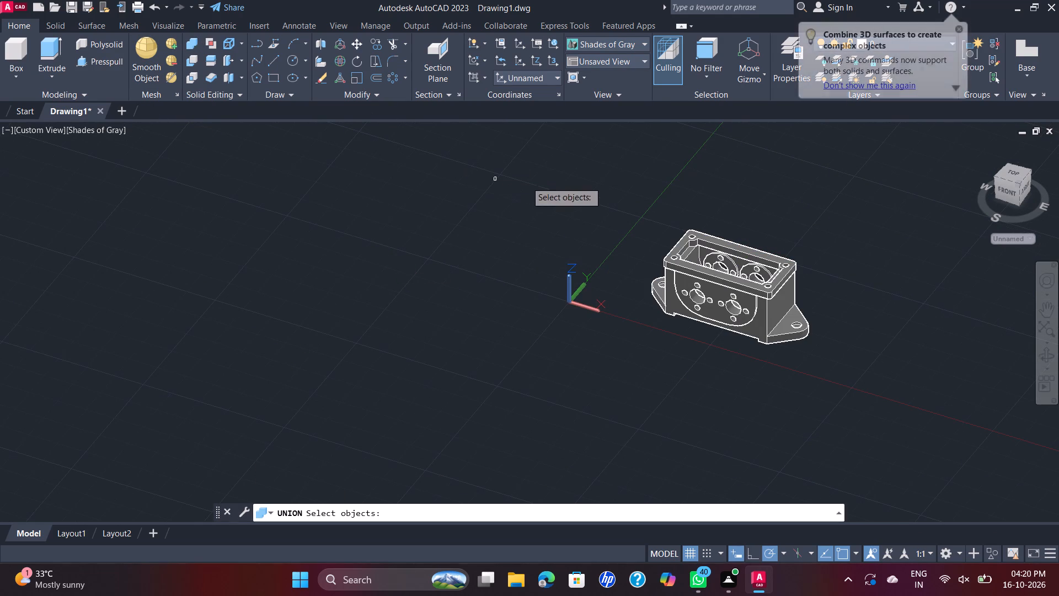
{"action": "left_click", "coordinate": [609, 158]}
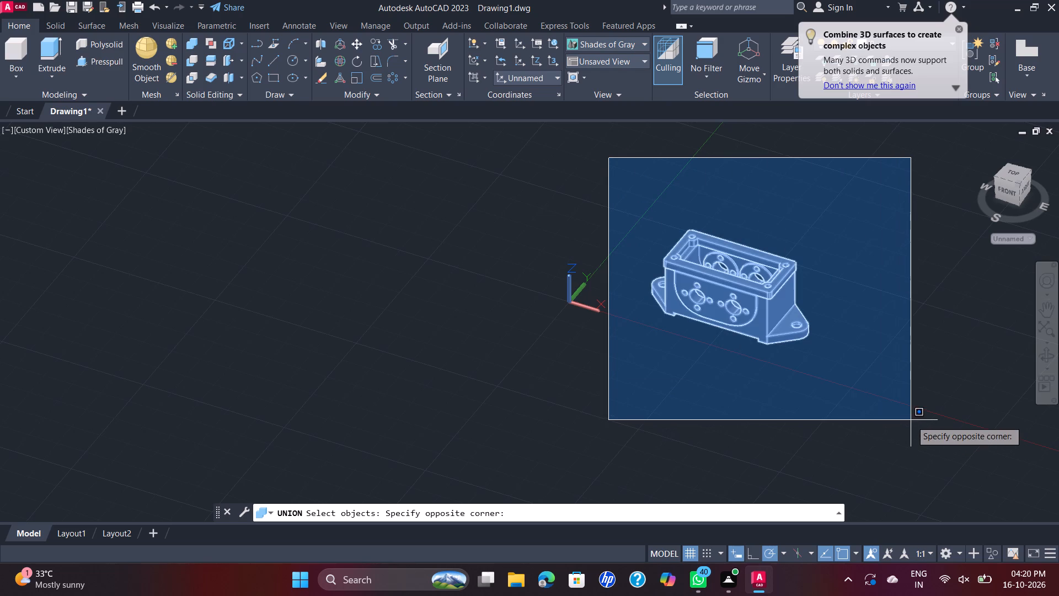
{"action": "left_click", "coordinate": [911, 421]}
{"action": "right_click", "coordinate": [850, 311]}
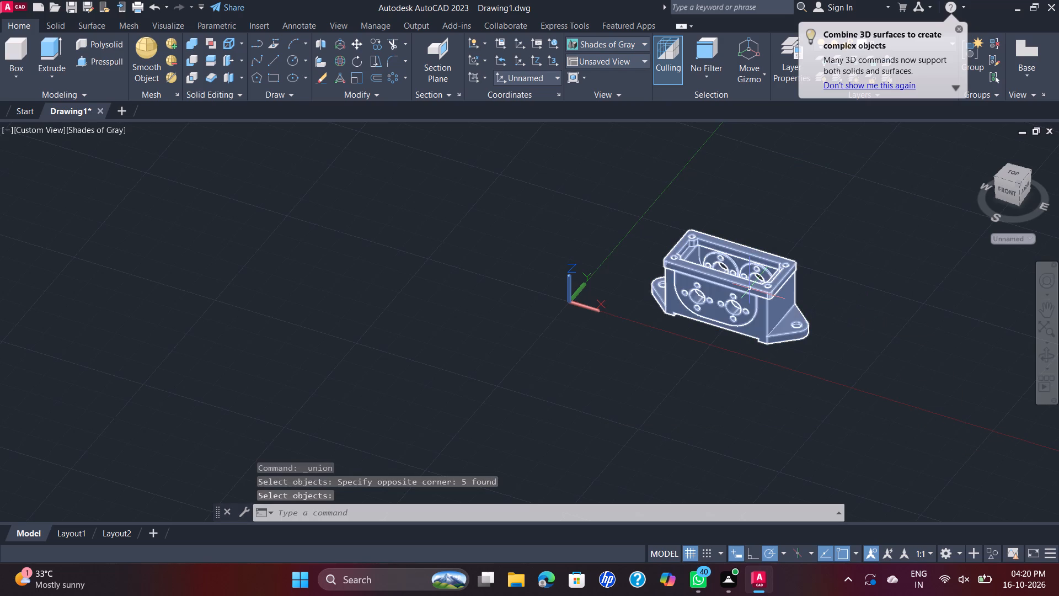
Examine the united housing up close and from different angles, including from above.
{"action": "scroll", "coordinate": [750, 289], "scroll_direction": "up", "scroll_amount": 3}
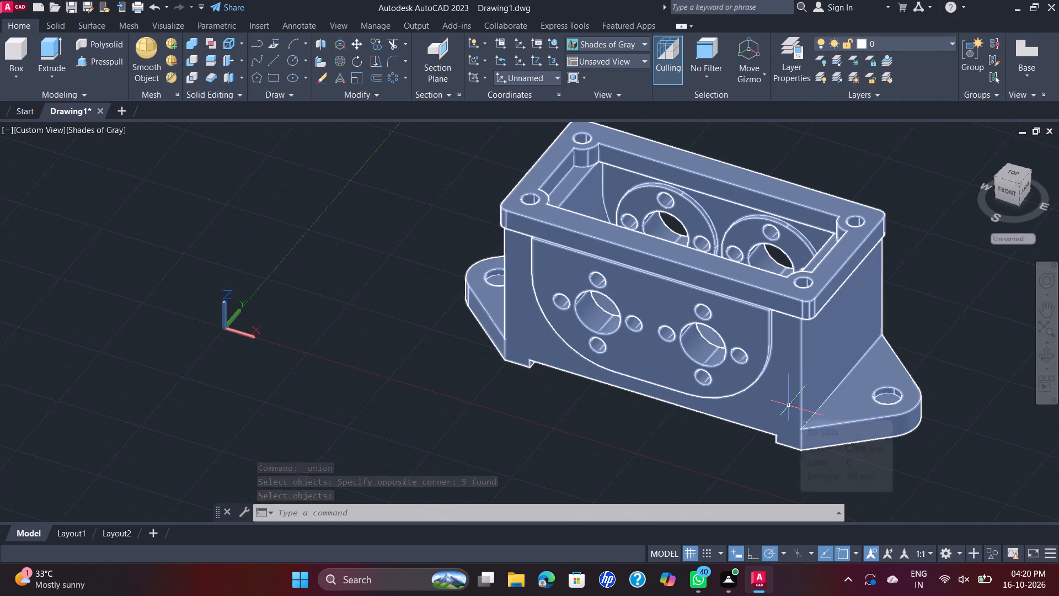
{"action": "scroll", "coordinate": [786, 407], "scroll_direction": "up", "scroll_amount": 1}
{"action": "scroll", "coordinate": [782, 404], "scroll_direction": "down", "scroll_amount": 1}
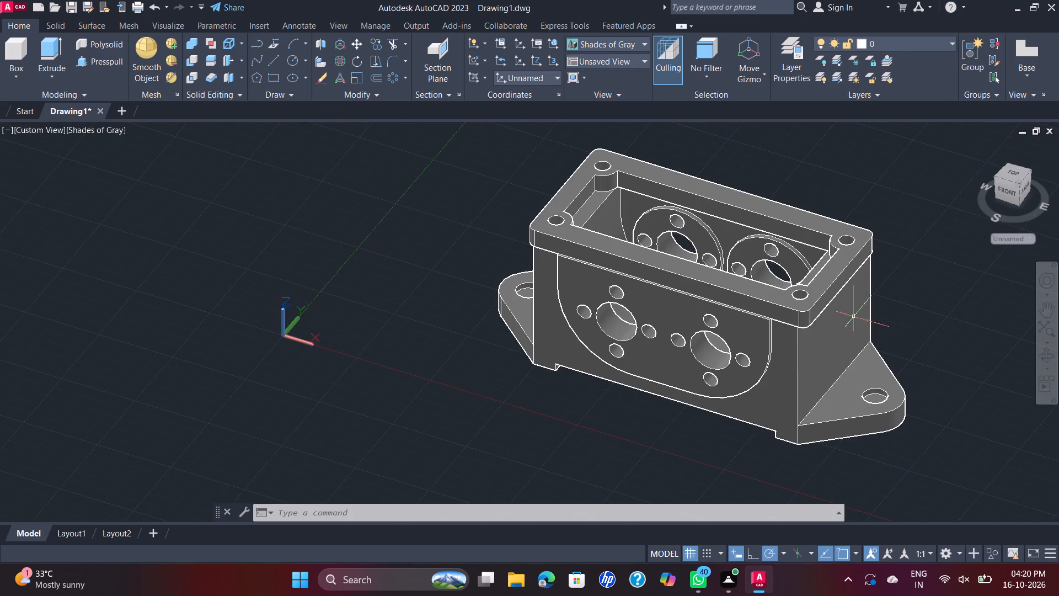
{"action": "middle_click_drag", "start_coordinate": [875, 334], "coordinate": [801, 407], "text": "shift"}
{"action": "scroll", "coordinate": [875, 334], "scroll_direction": "down", "scroll_amount": 1, "text": "shift"}
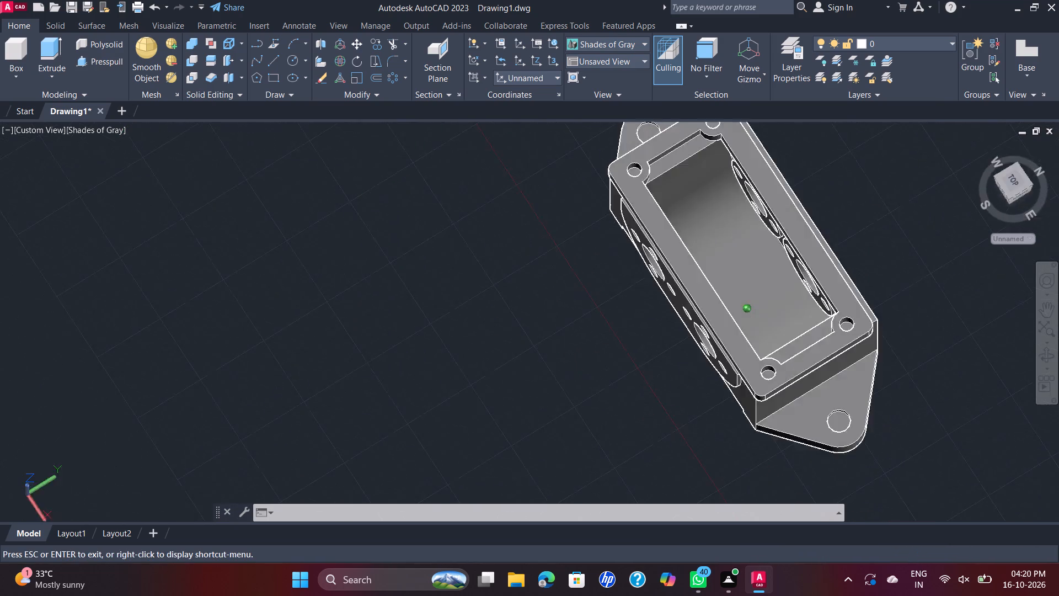
{"action": "middle_click_drag", "start_coordinate": [801, 407], "coordinate": [838, 345], "text": "shift"}
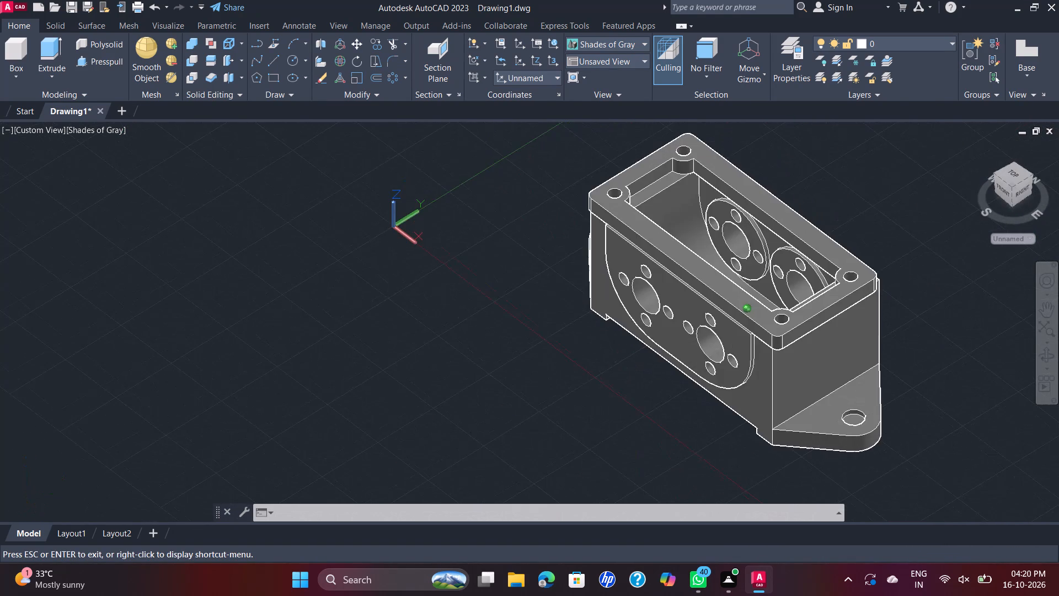
{"action": "middle_click_drag", "start_coordinate": [838, 345], "coordinate": [823, 343], "text": "shift"}
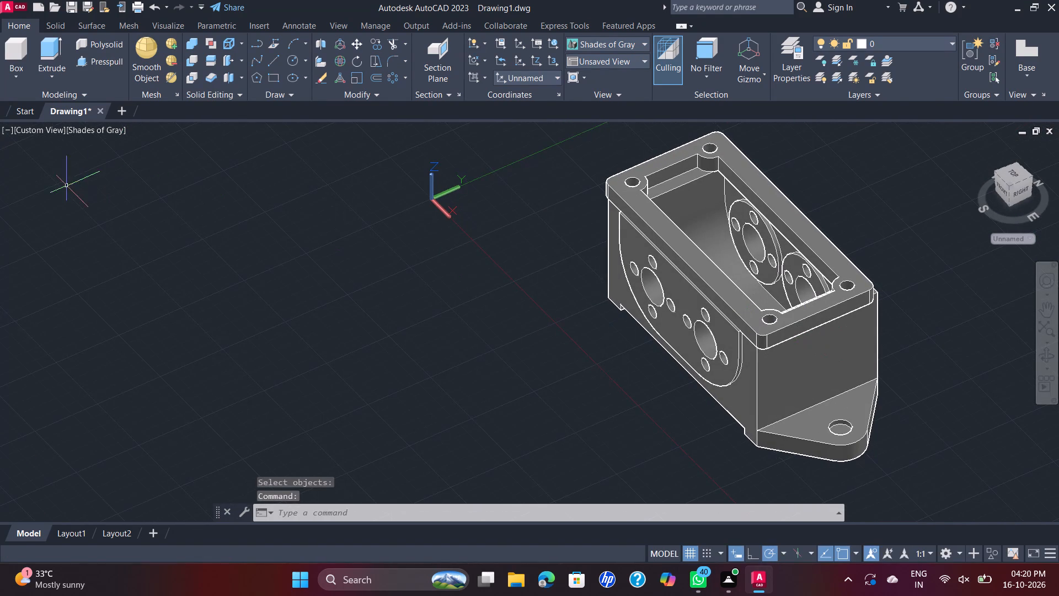
Change the visual style of the model view to Realistic.
{"action": "left_click", "coordinate": [93, 125]}
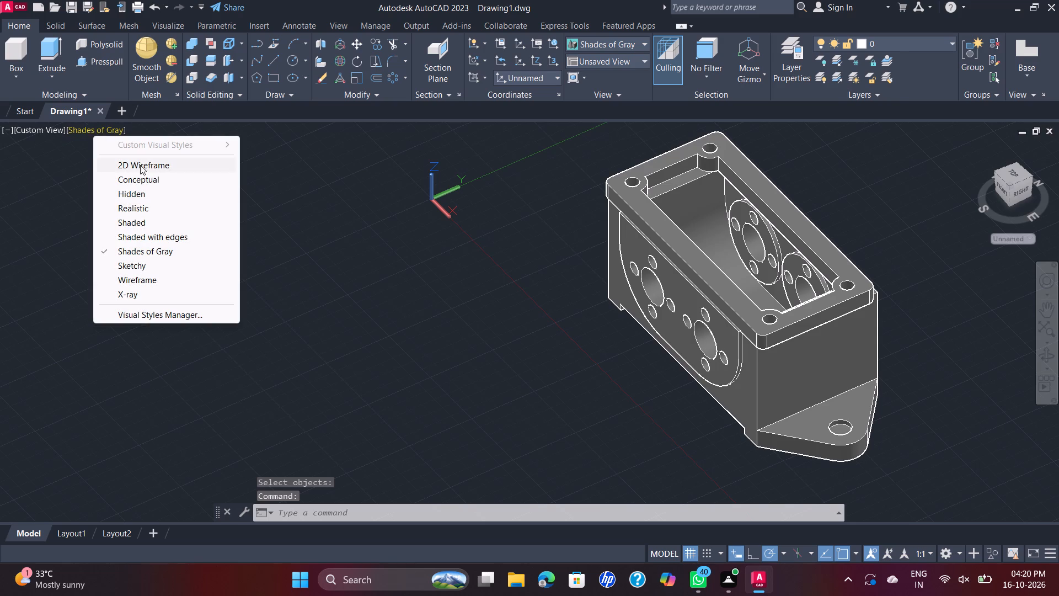
{"action": "left_click", "coordinate": [162, 207]}
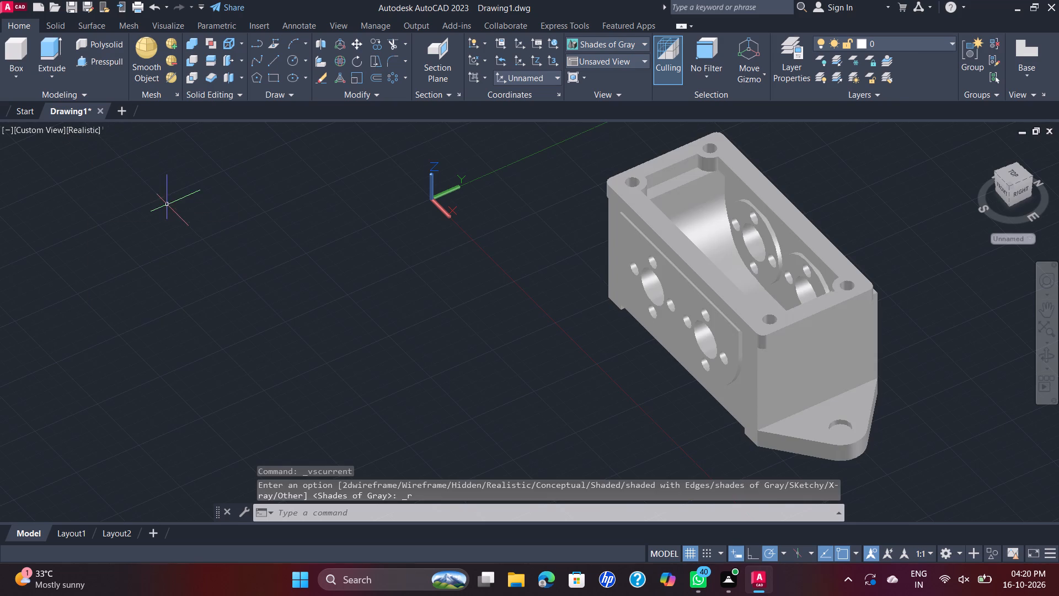
Set the united housing solid's color to index color 52 in its object properties.
{"action": "scroll", "coordinate": [779, 292], "scroll_direction": "up", "scroll_amount": 2}
{"action": "scroll", "coordinate": [781, 294], "scroll_direction": "down", "scroll_amount": 1}
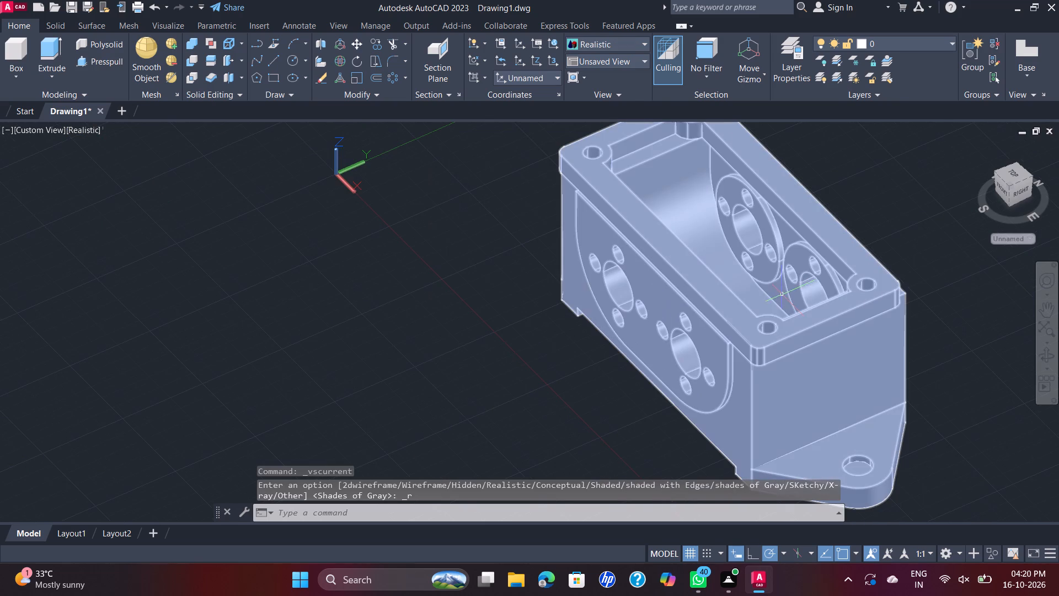
{"action": "middle_click_drag", "start_coordinate": [891, 266], "coordinate": [892, 267]}
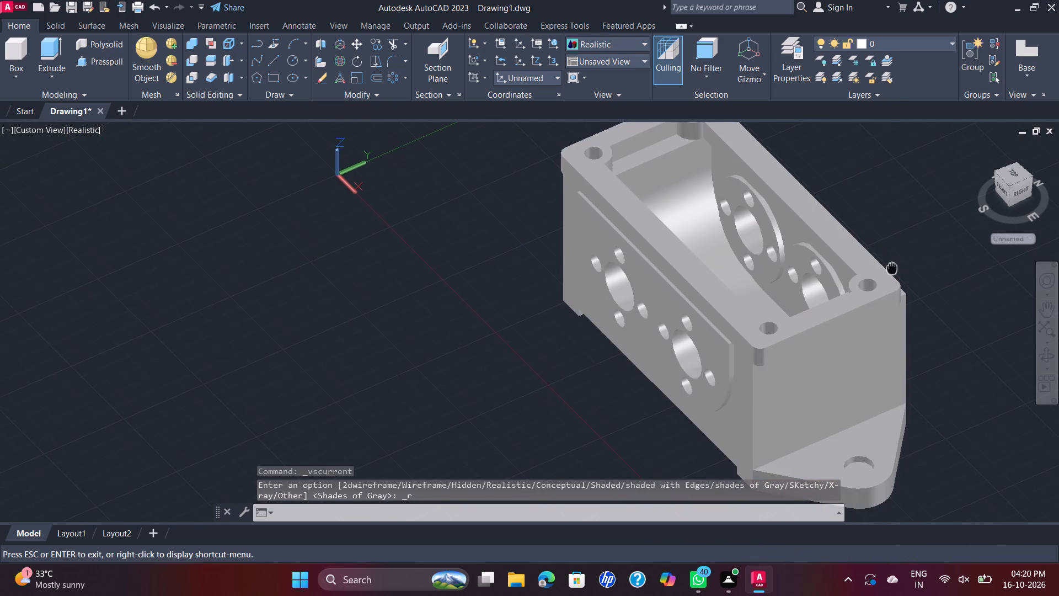
{"action": "middle_click_drag", "start_coordinate": [892, 267], "coordinate": [683, 271]}
{"action": "scroll", "coordinate": [683, 269], "scroll_direction": "down", "scroll_amount": 1}
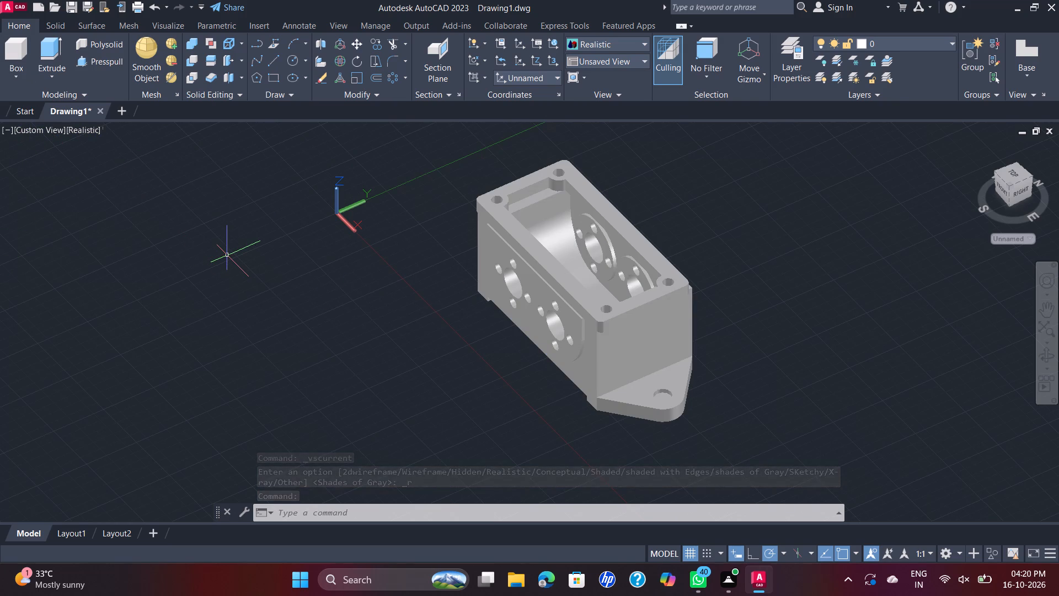
{"action": "type", "text": "PR"}
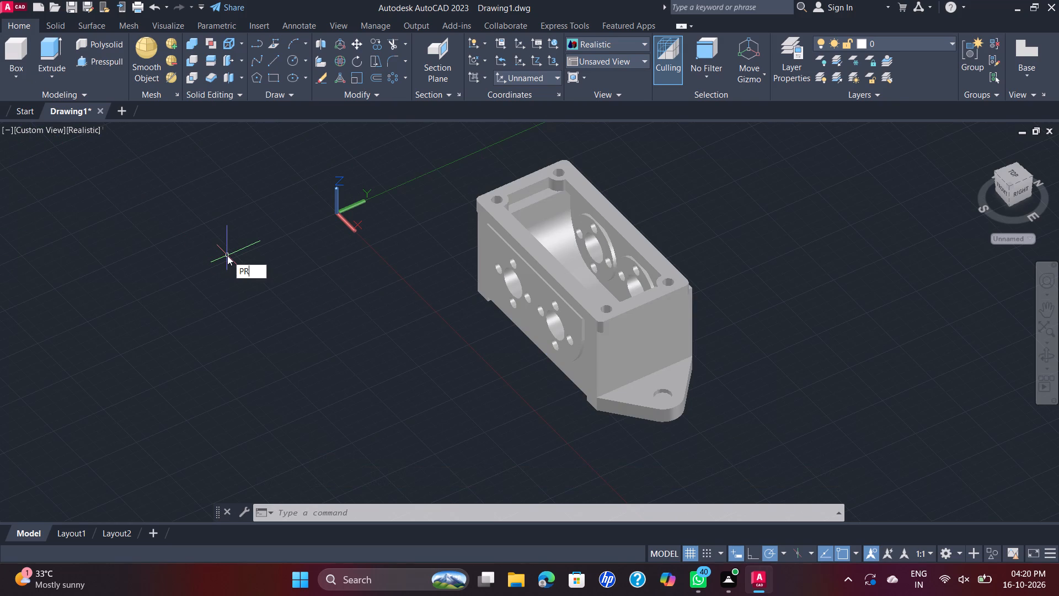
{"action": "key", "text": "Return"}
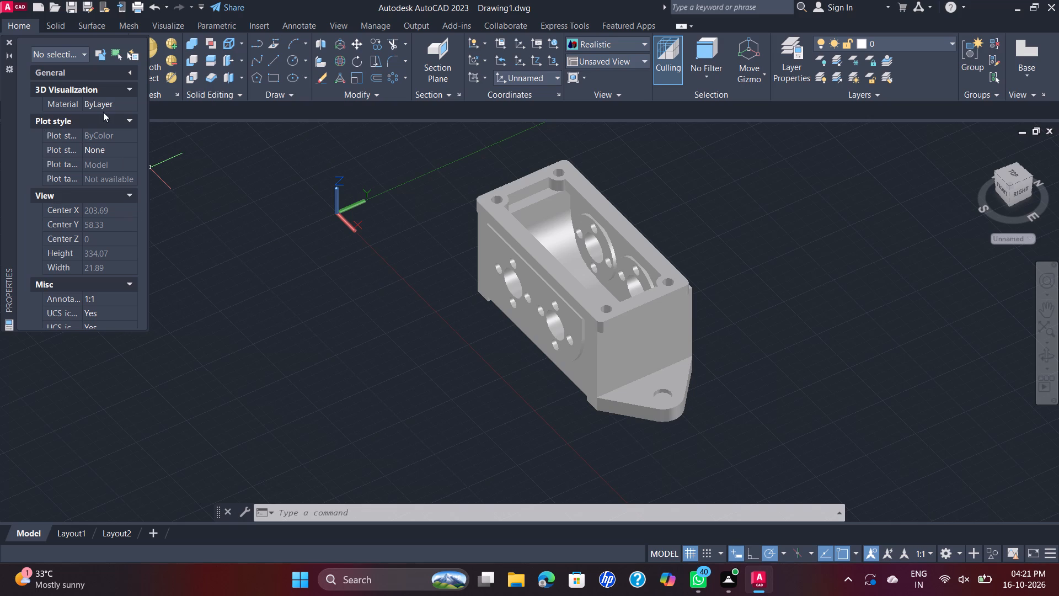
{"action": "left_click", "coordinate": [113, 54]}
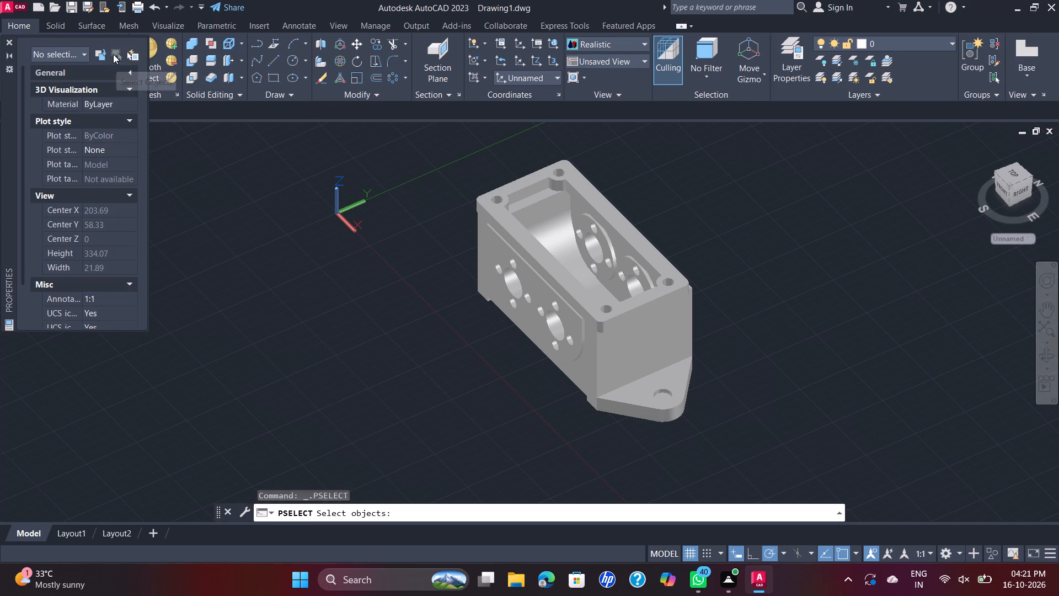
{"action": "left_click", "coordinate": [120, 135]}
{"action": "left_click", "coordinate": [124, 124]}
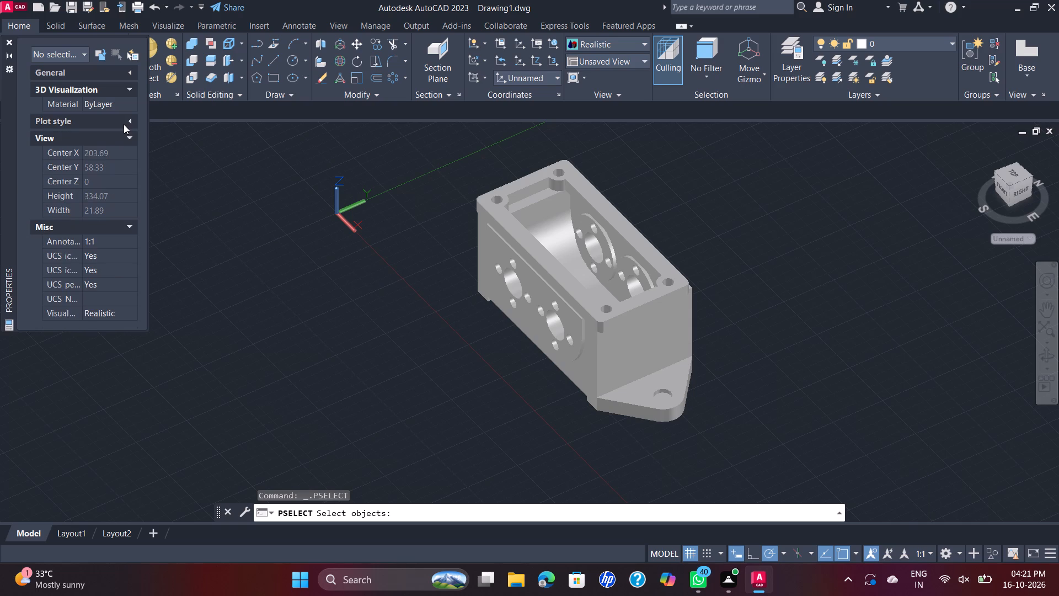
{"action": "left_click", "coordinate": [572, 257]}
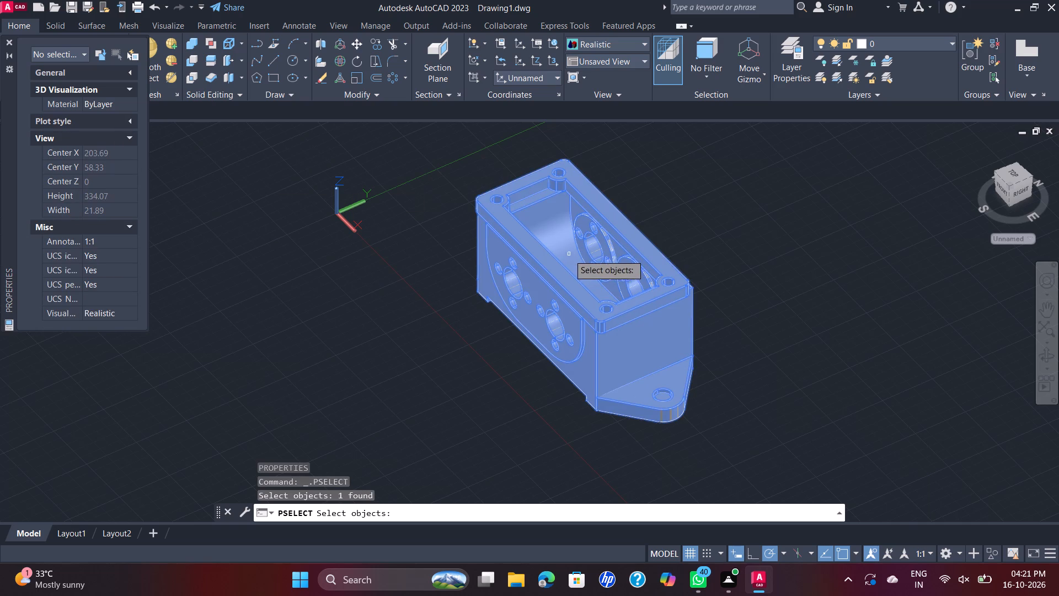
{"action": "right_click", "coordinate": [346, 236]}
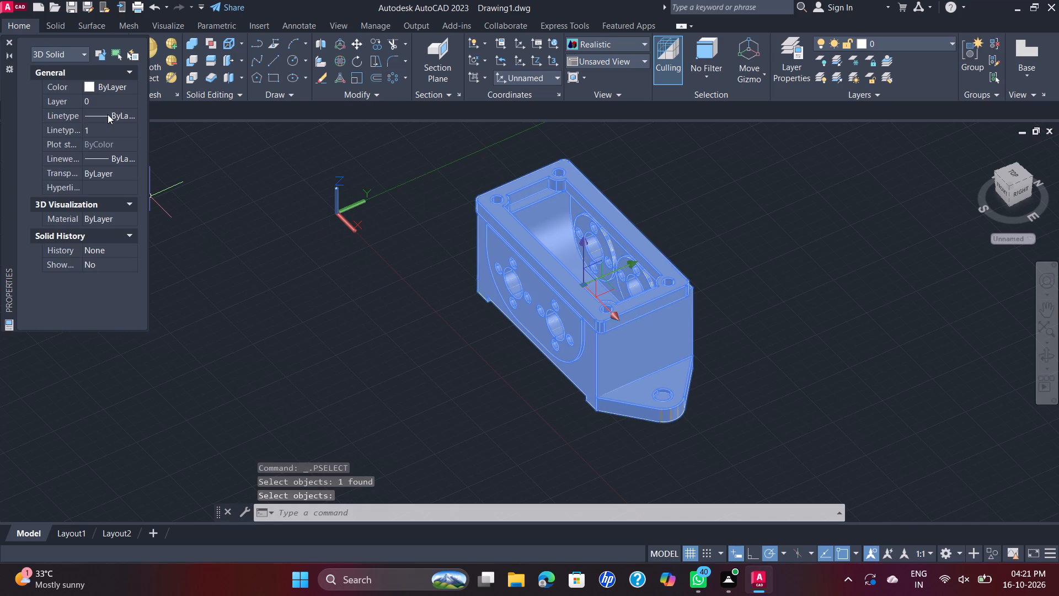
{"action": "left_click", "coordinate": [126, 87]}
{"action": "left_click", "coordinate": [130, 90]}
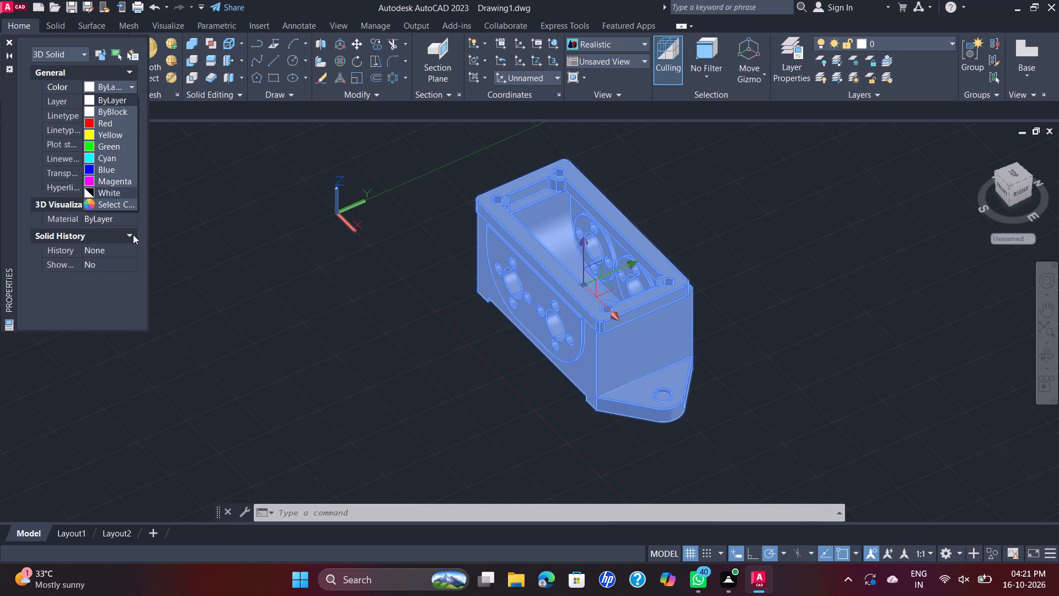
{"action": "left_click", "coordinate": [129, 205]}
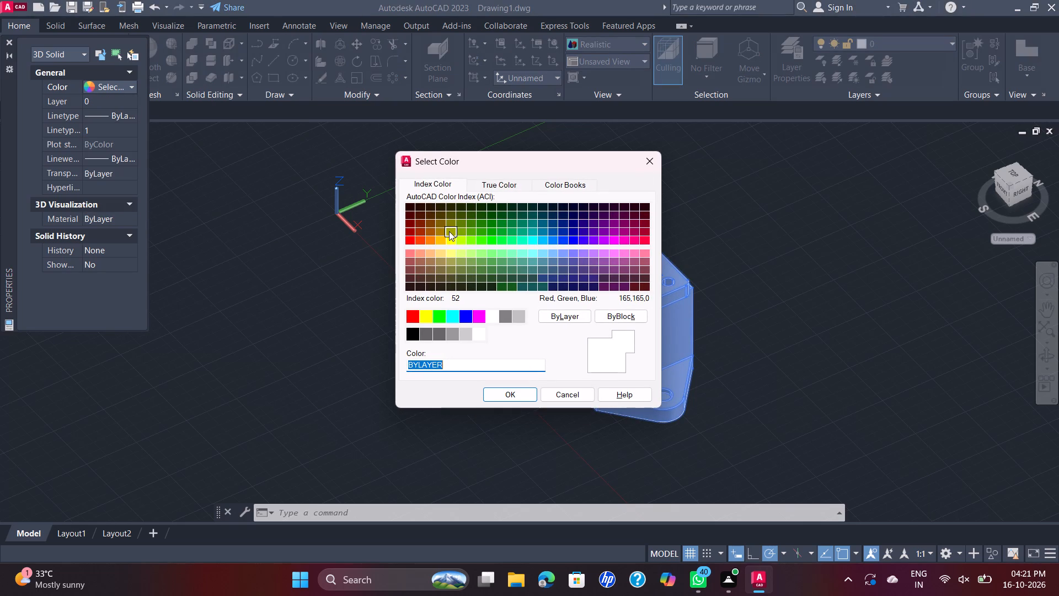
{"action": "left_click", "coordinate": [449, 231]}
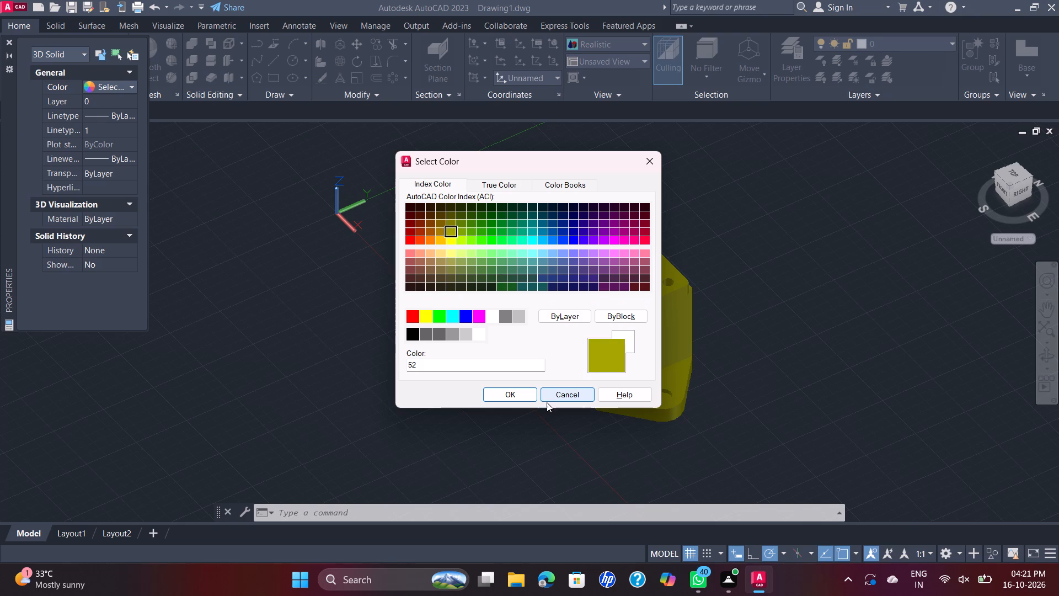
{"action": "left_click", "coordinate": [511, 390]}
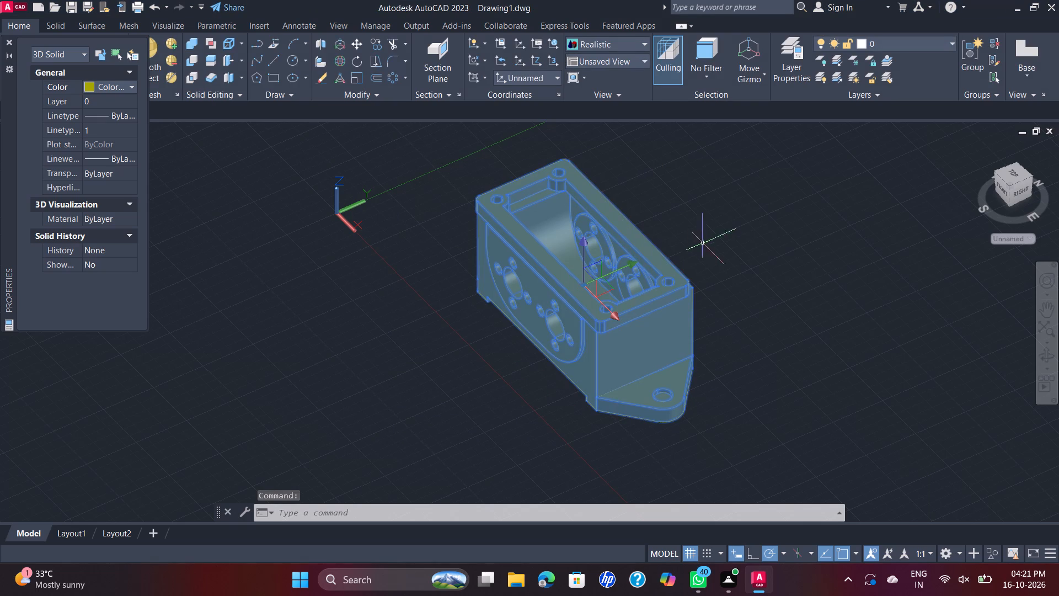
{"action": "left_click", "coordinate": [715, 242]}
{"action": "left_click", "coordinate": [714, 241]}
Check the recoloured housing up close and close the object properties display.
{"action": "scroll", "coordinate": [614, 273], "scroll_direction": "up", "scroll_amount": 2}
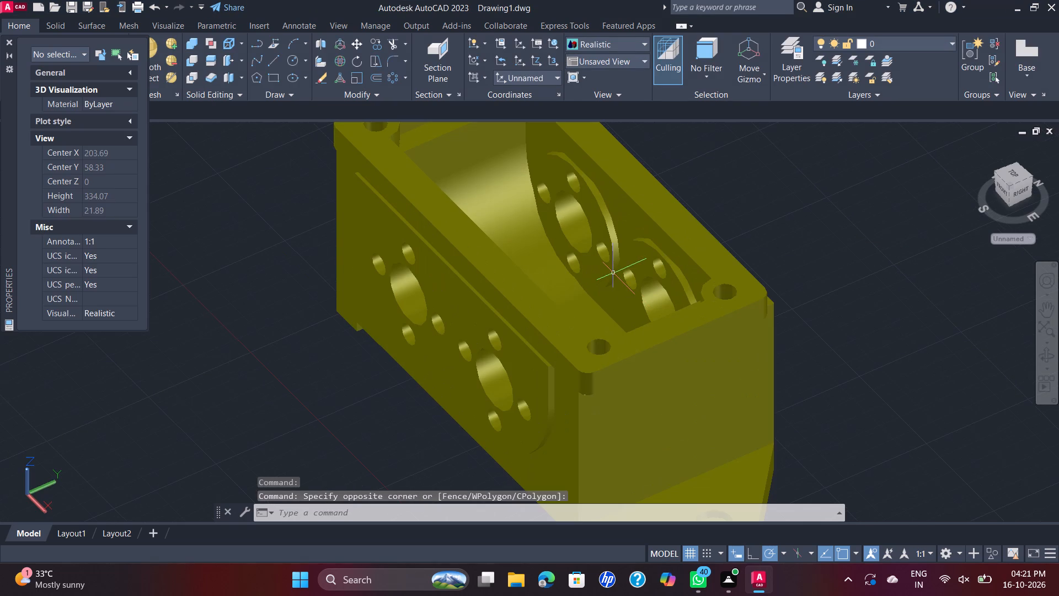
{"action": "scroll", "coordinate": [613, 274], "scroll_direction": "down", "scroll_amount": 1}
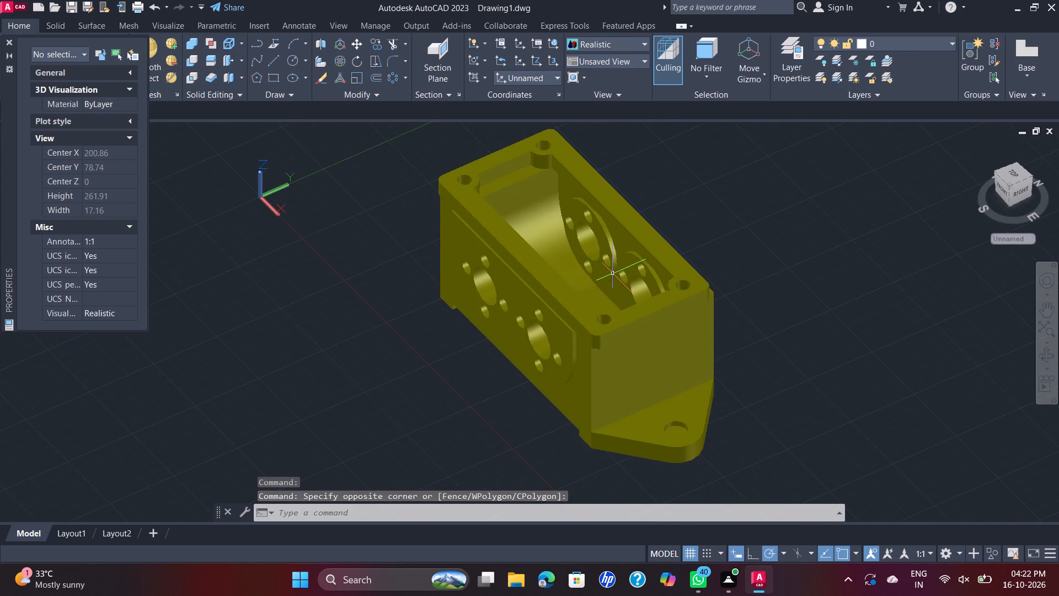
{"action": "scroll", "coordinate": [613, 274], "scroll_direction": "up", "scroll_amount": 2}
{"action": "scroll", "coordinate": [613, 274], "scroll_direction": "down", "scroll_amount": 2}
{"action": "scroll", "coordinate": [613, 274], "scroll_direction": "up", "scroll_amount": 1}
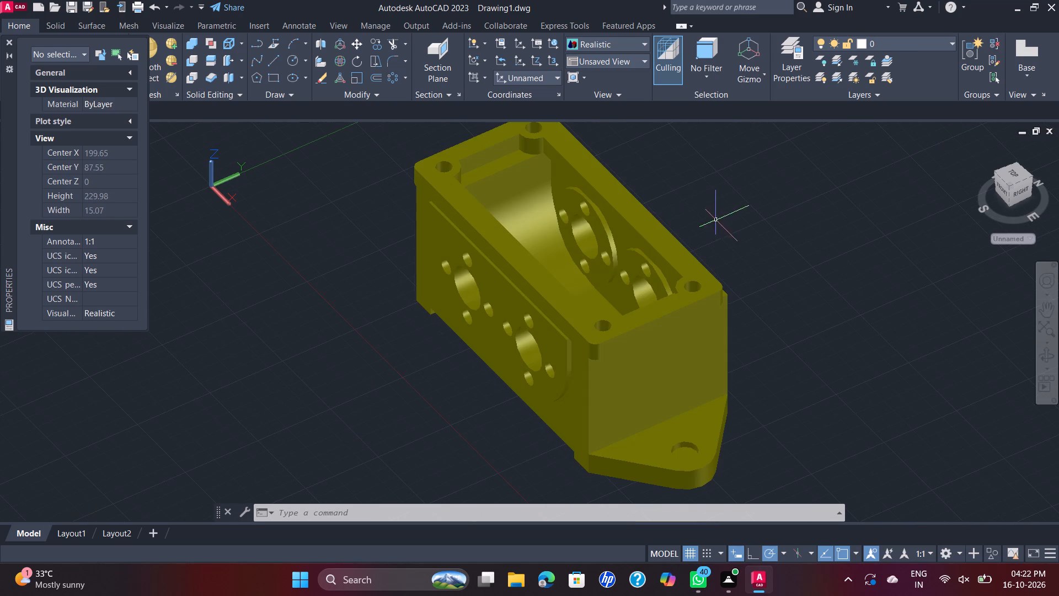
{"action": "left_click", "coordinate": [147, 355]}
{"action": "key", "text": "Escape"}
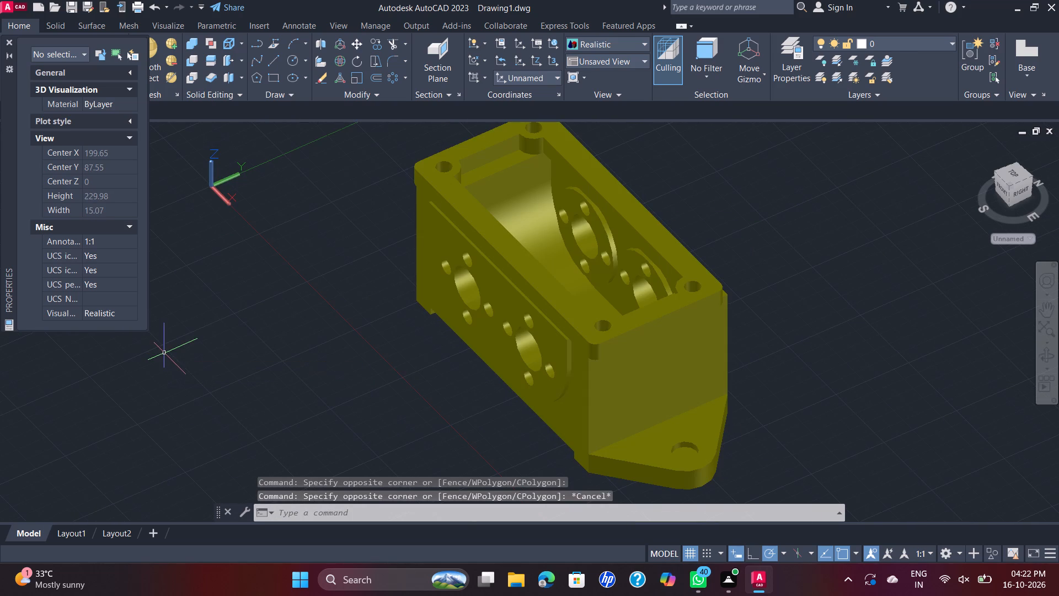
{"action": "key", "text": "Escape"}
{"action": "left_click", "coordinate": [218, 319]}
{"action": "key", "text": "Escape"}
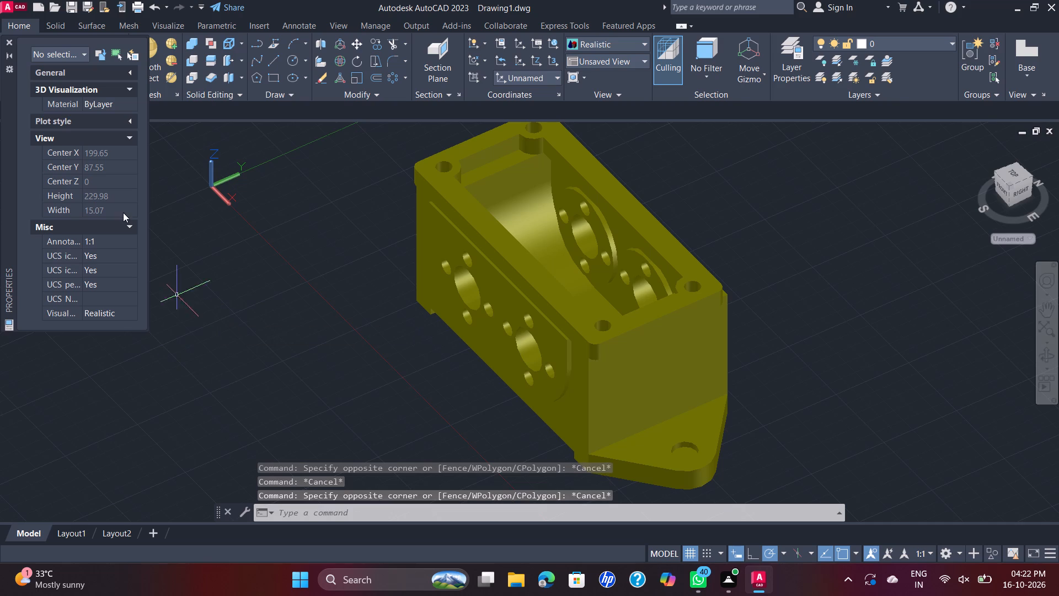
{"action": "left_click", "coordinate": [3, 41]}
{"action": "left_click", "coordinate": [6, 42]}
Examine the coloured housing closely, including its open interior and side hole patterns, and bring the whole part into view.
{"action": "scroll", "coordinate": [153, 115], "scroll_direction": "down", "scroll_amount": 3}
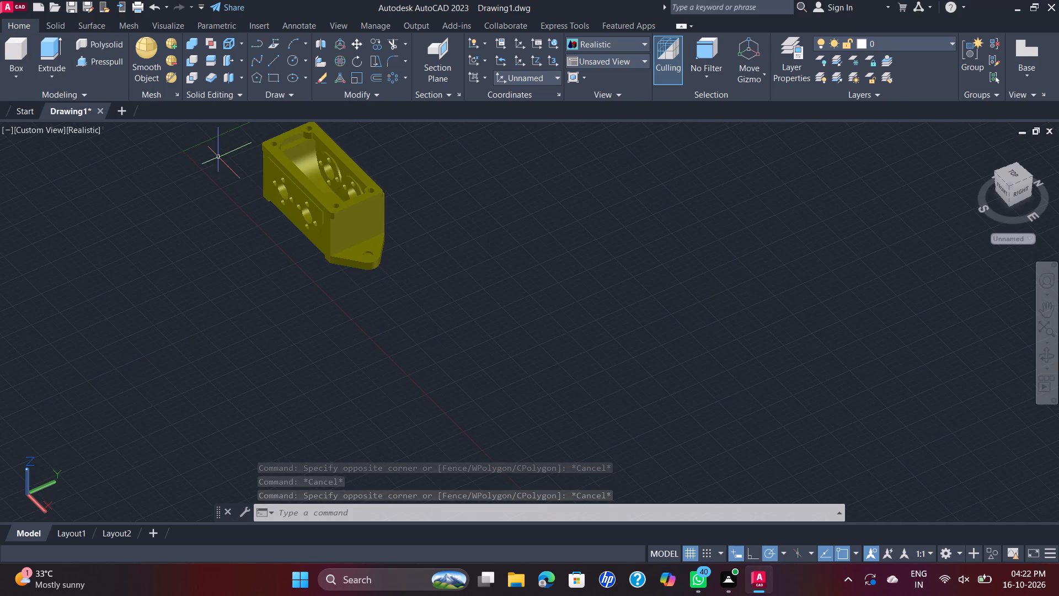
{"action": "middle_click_drag", "start_coordinate": [236, 154], "coordinate": [330, 350]}
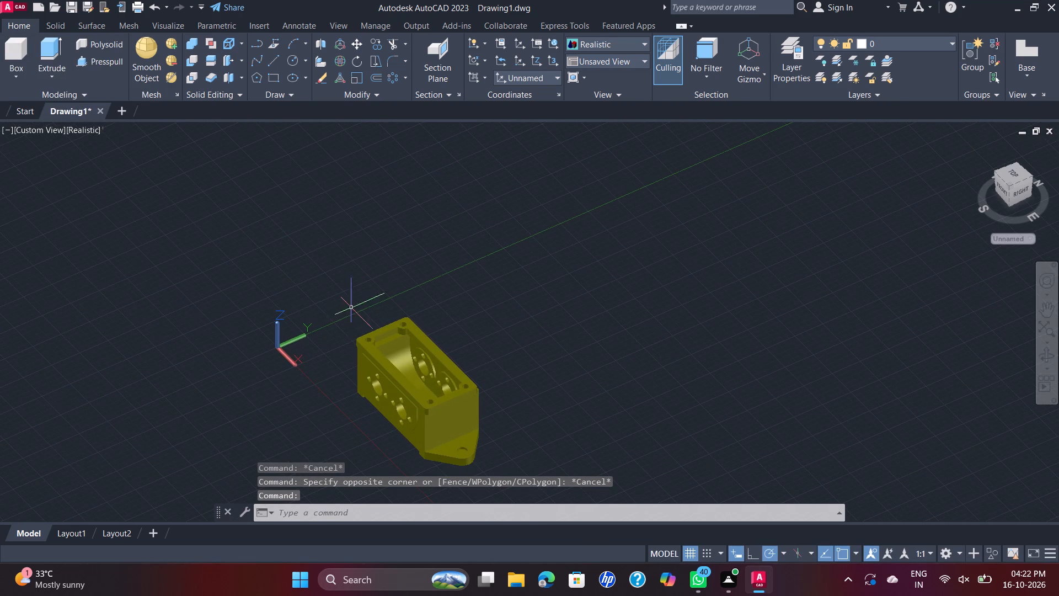
{"action": "scroll", "coordinate": [395, 365], "scroll_direction": "up", "scroll_amount": 2}
{"action": "scroll", "coordinate": [360, 398], "scroll_direction": "up", "scroll_amount": 1}
{"action": "middle_click_drag", "start_coordinate": [360, 398], "coordinate": [363, 343]}
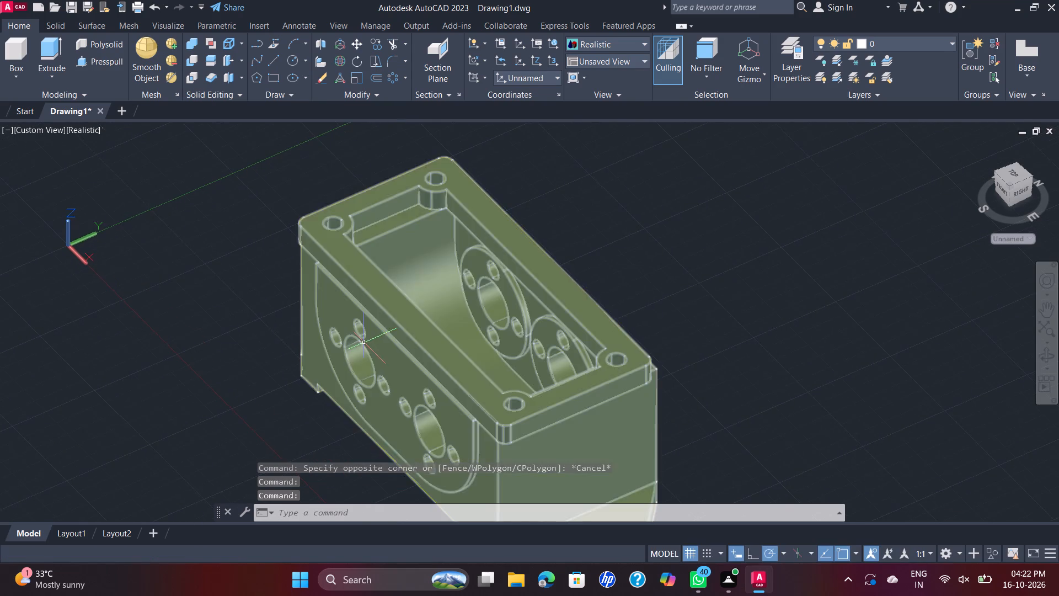
{"action": "scroll", "coordinate": [366, 344], "scroll_direction": "up", "scroll_amount": 1}
{"action": "scroll", "coordinate": [419, 372], "scroll_direction": "up", "scroll_amount": 1}
{"action": "scroll", "coordinate": [419, 370], "scroll_direction": "down", "scroll_amount": 2}
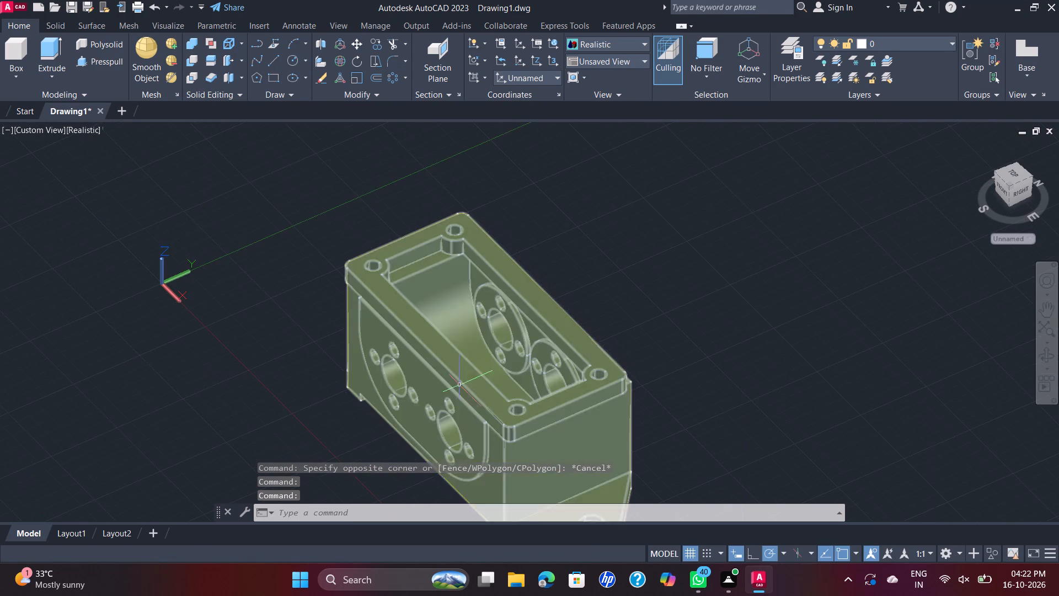
{"action": "scroll", "coordinate": [464, 387], "scroll_direction": "down", "scroll_amount": 1}
{"action": "middle_click_drag", "start_coordinate": [460, 353], "coordinate": [462, 297]}
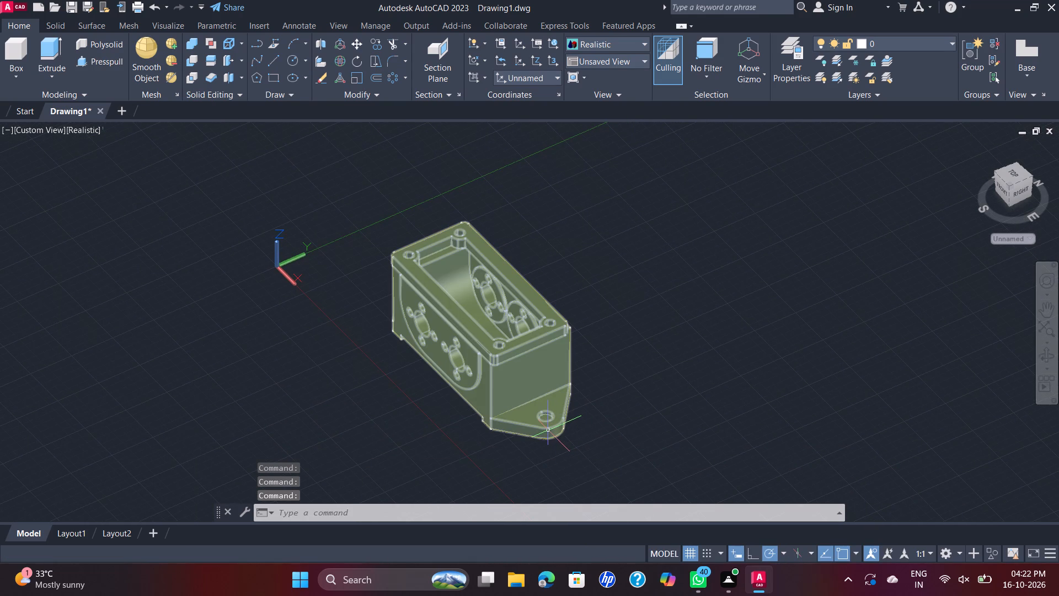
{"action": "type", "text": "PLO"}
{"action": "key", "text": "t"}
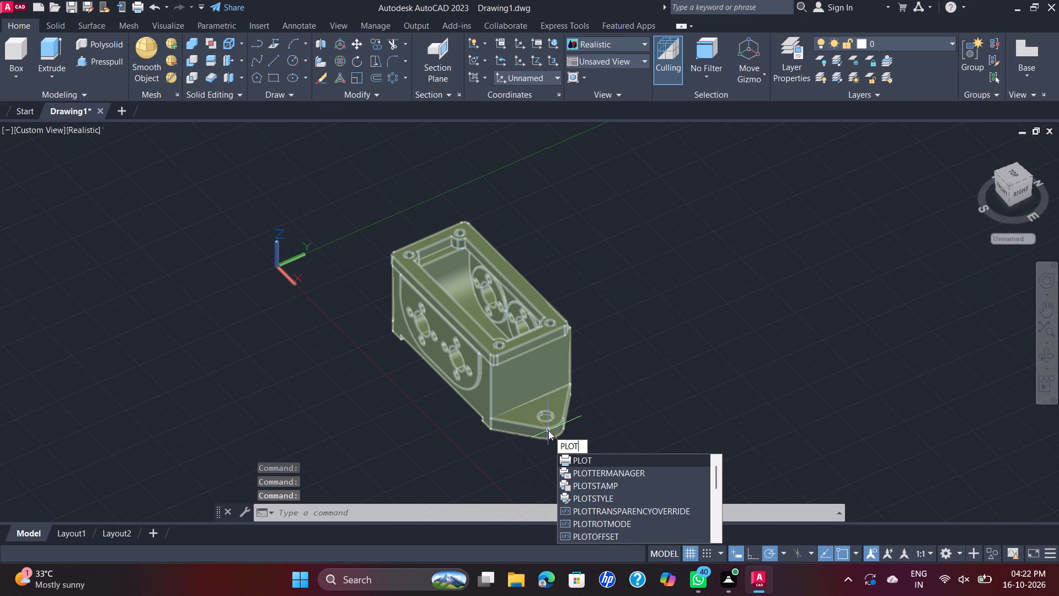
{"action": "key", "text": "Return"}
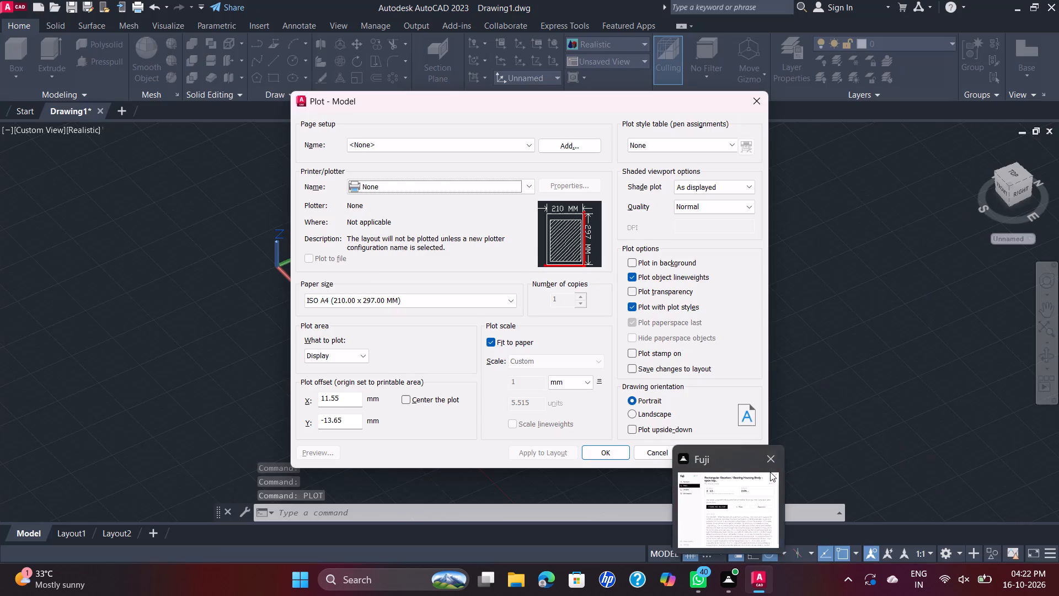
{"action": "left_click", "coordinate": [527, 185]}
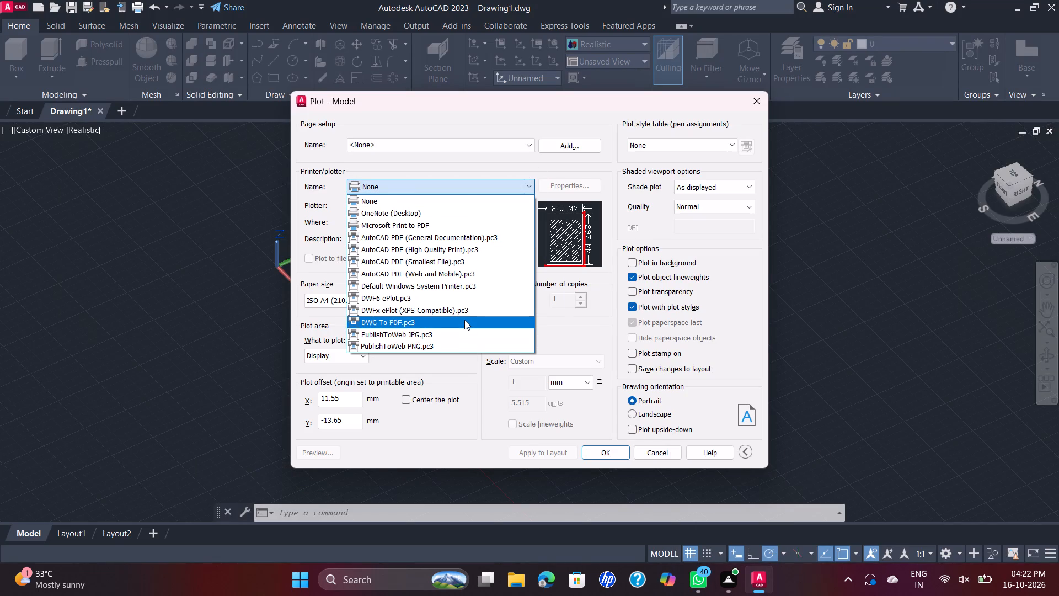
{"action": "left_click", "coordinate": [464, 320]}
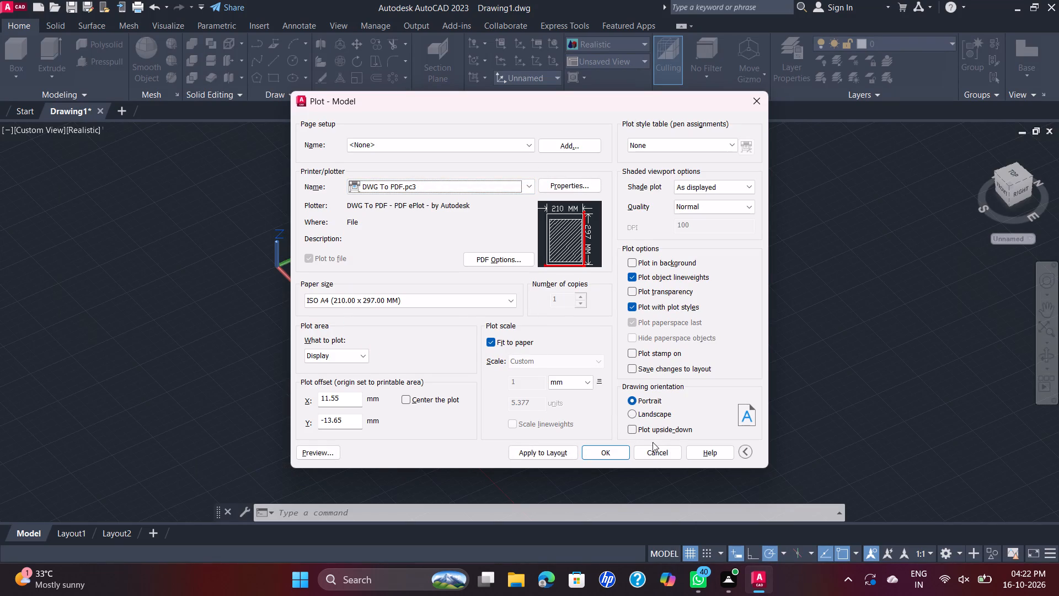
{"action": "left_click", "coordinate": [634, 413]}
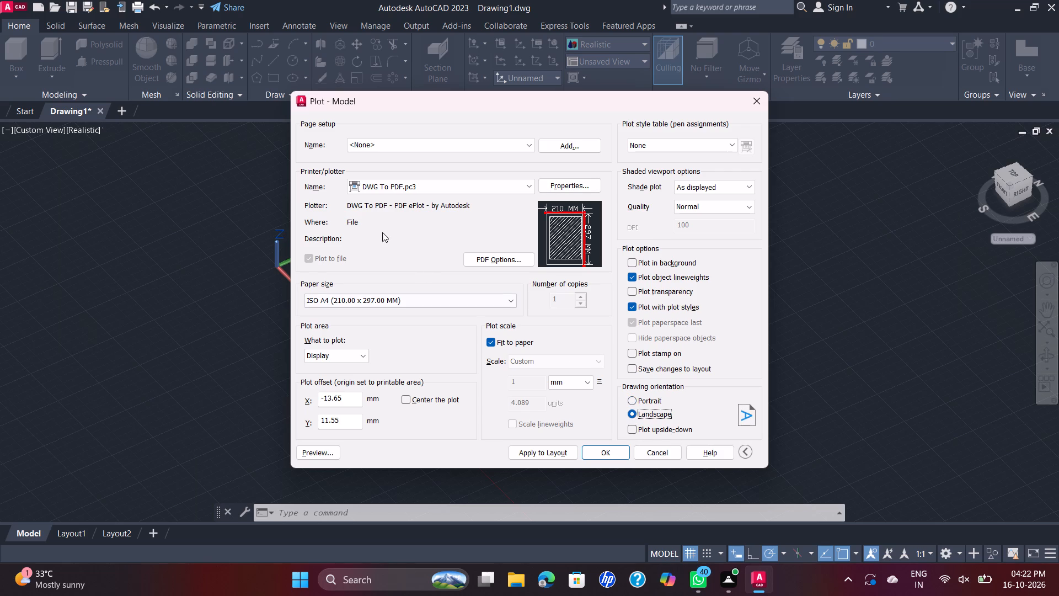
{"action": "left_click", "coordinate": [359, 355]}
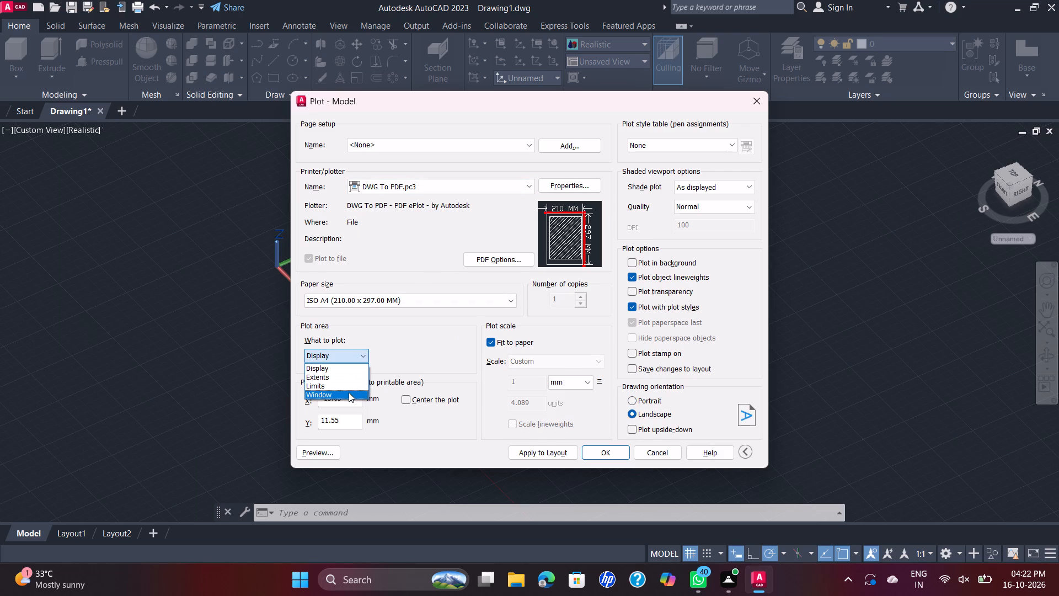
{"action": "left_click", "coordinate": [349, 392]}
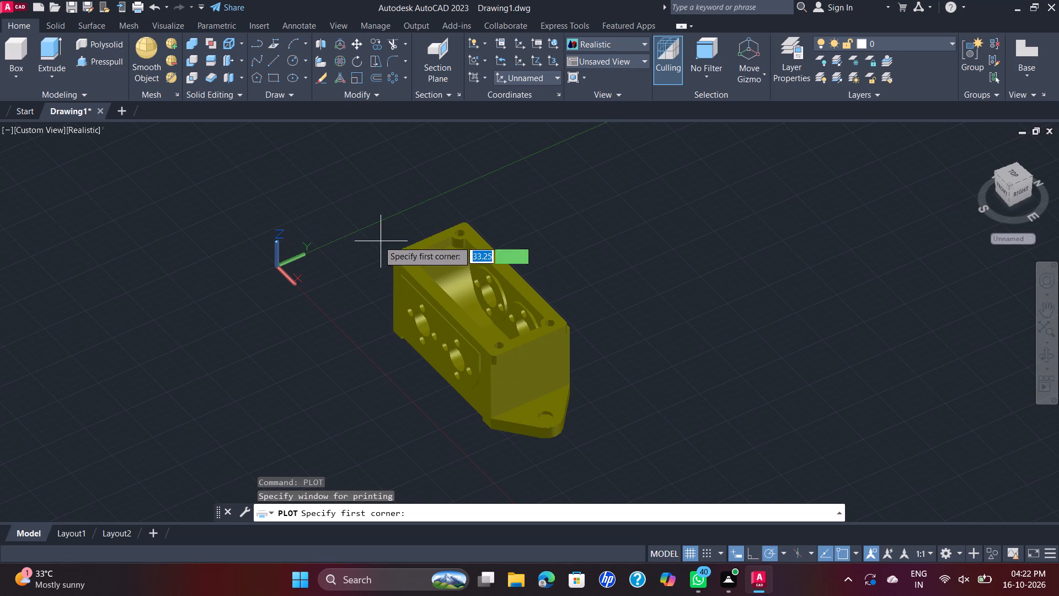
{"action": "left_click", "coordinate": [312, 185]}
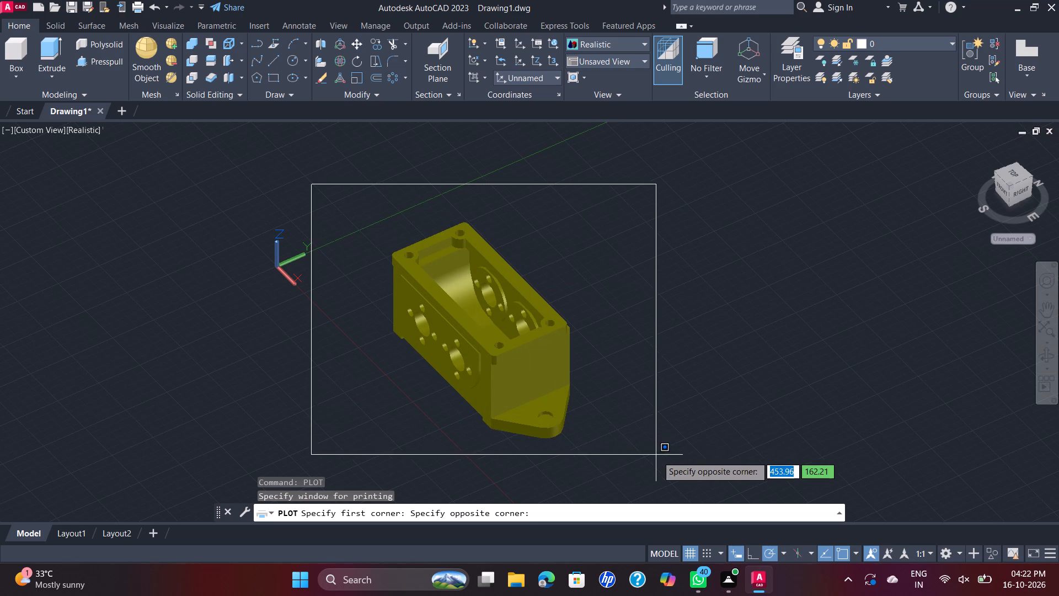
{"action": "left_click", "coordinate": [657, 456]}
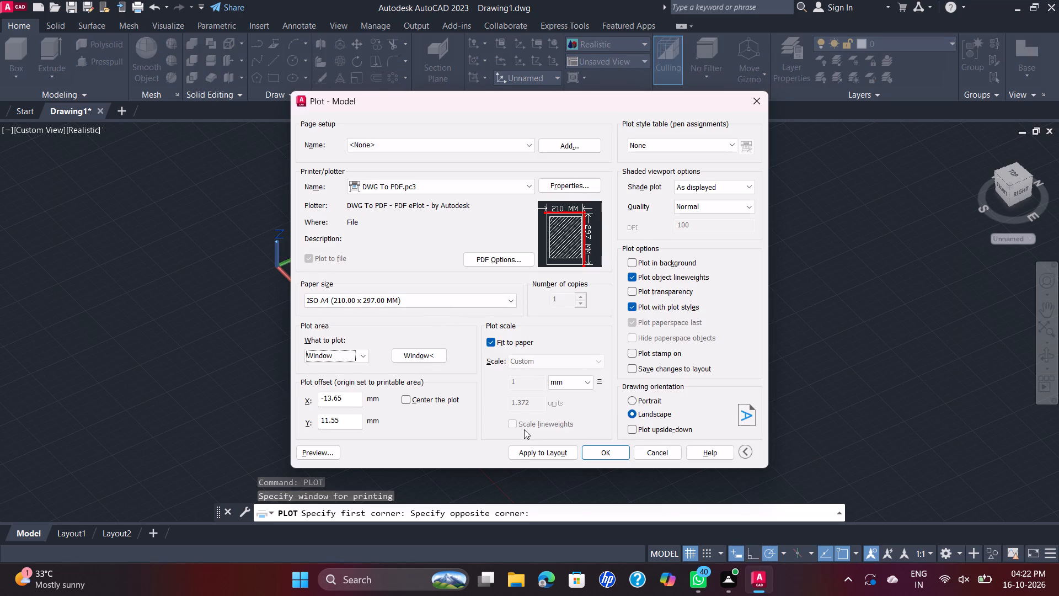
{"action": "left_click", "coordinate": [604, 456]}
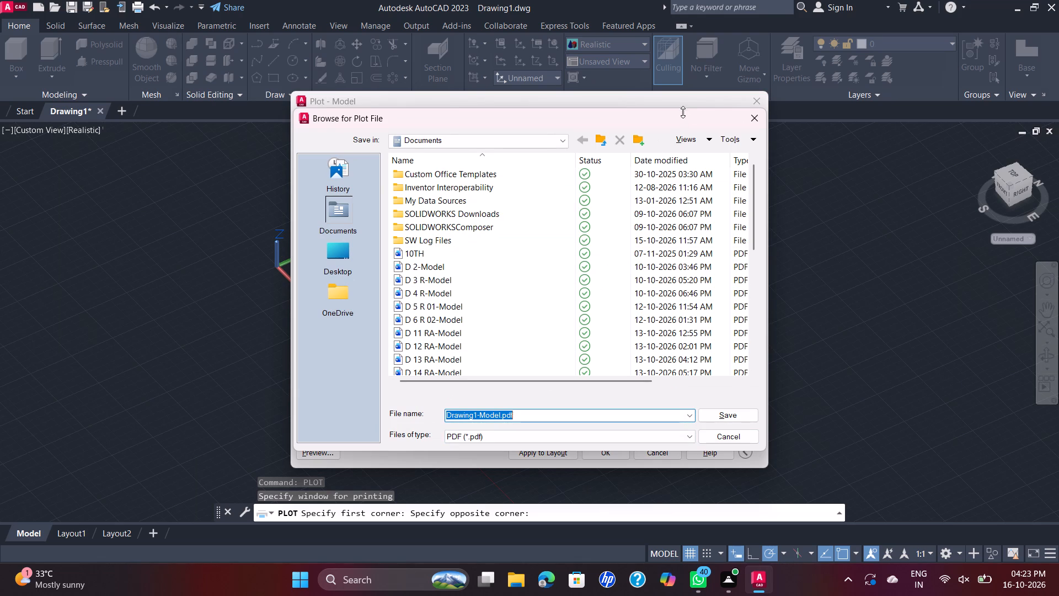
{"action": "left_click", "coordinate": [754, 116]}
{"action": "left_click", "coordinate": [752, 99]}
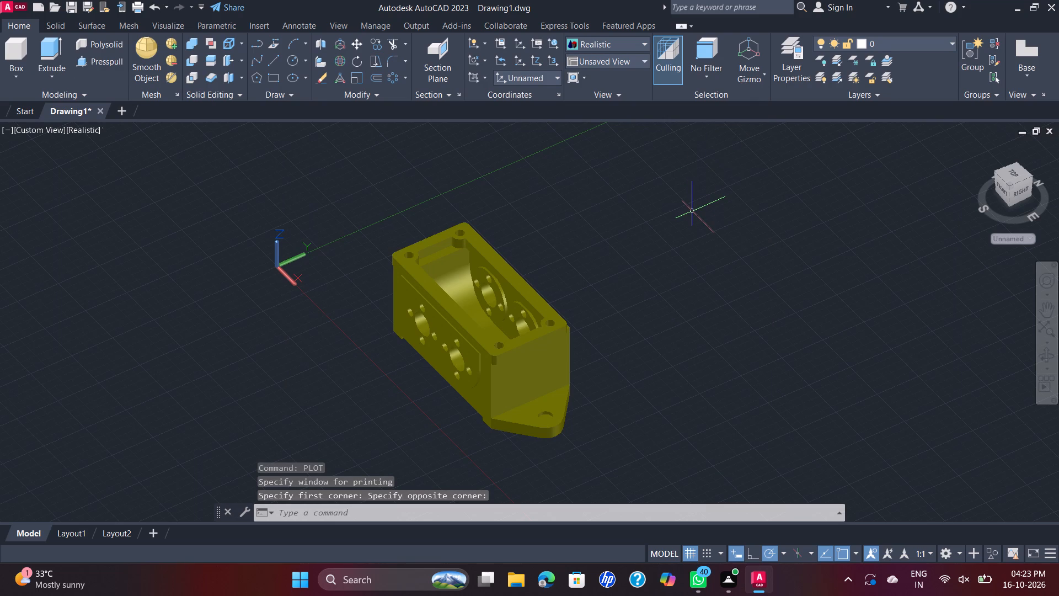
Save the drawing in the Documents folder under the file name D 33 RA.
{"action": "key", "text": "ctrl+s"}
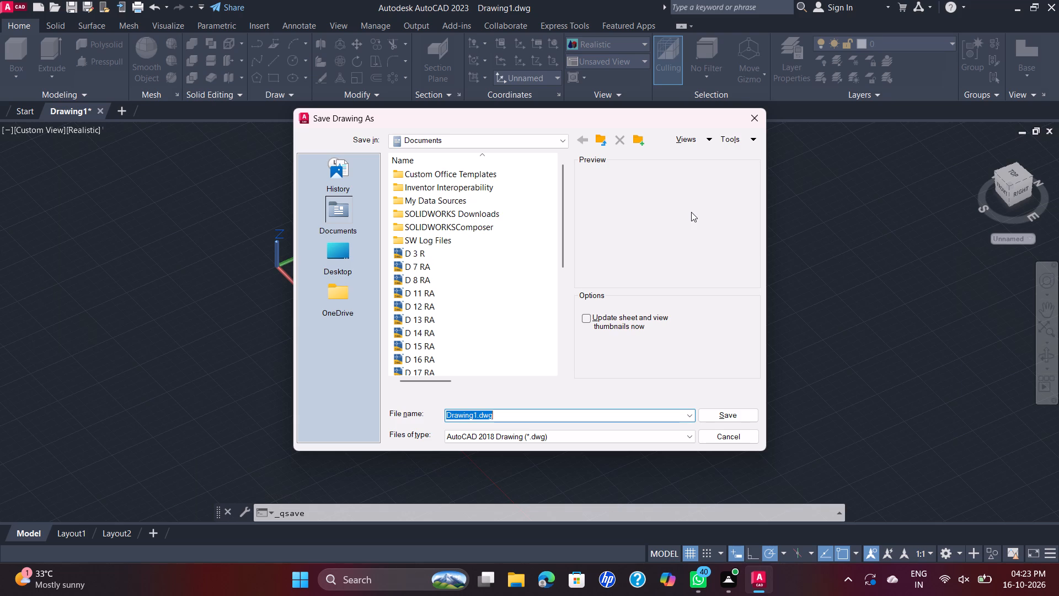
{"action": "type", "text": "33"}
{"action": "key", "text": "BackSpace"}
{"action": "key", "text": "BackSpace"}
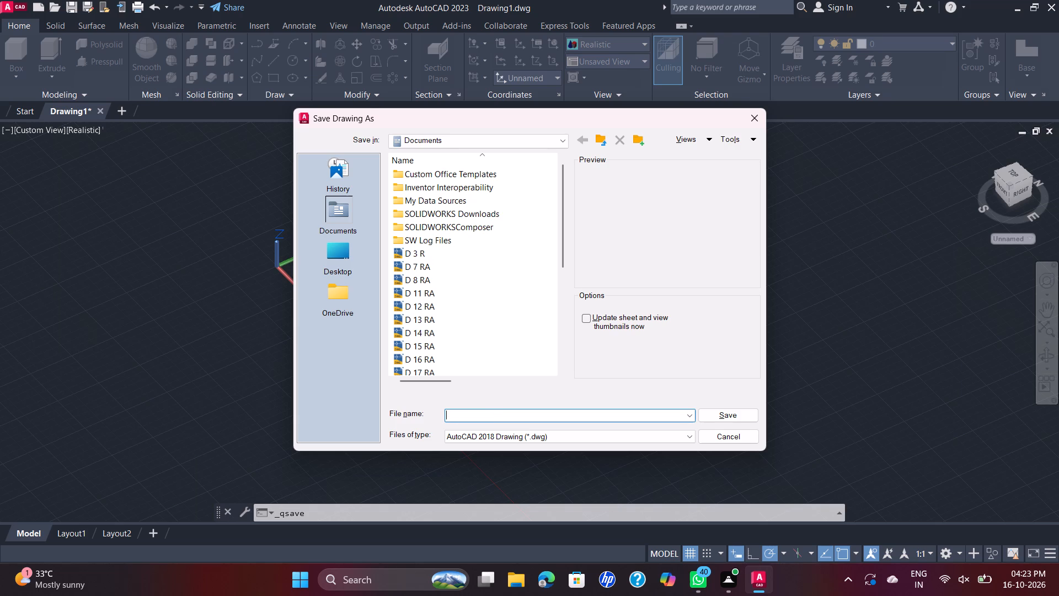
{"action": "key", "text": "d"}
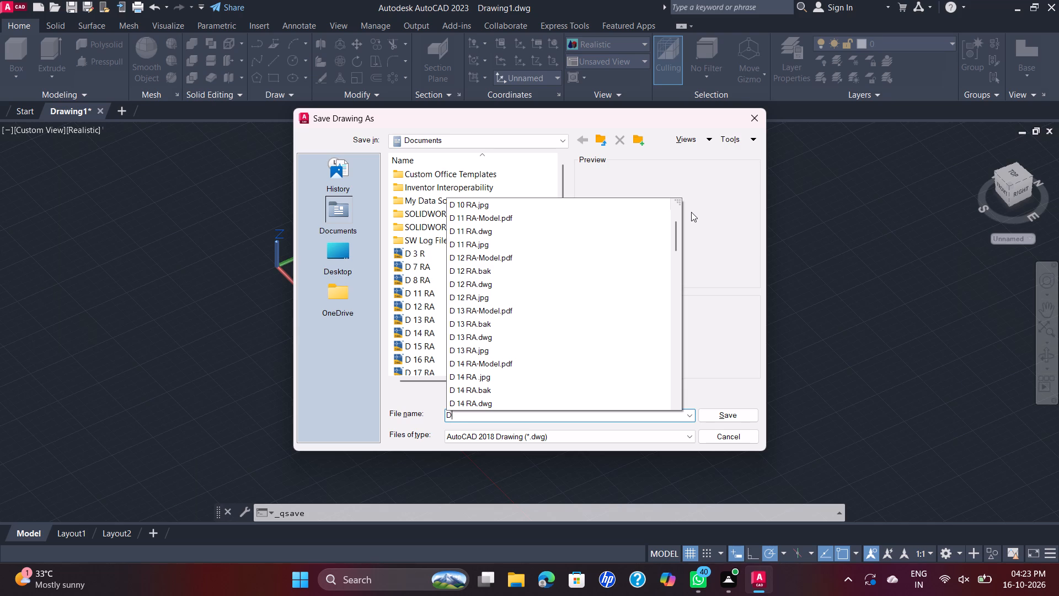
{"action": "key", "text": "space"}
{"action": "type", "text": "33"}
{"action": "key", "text": "space"}
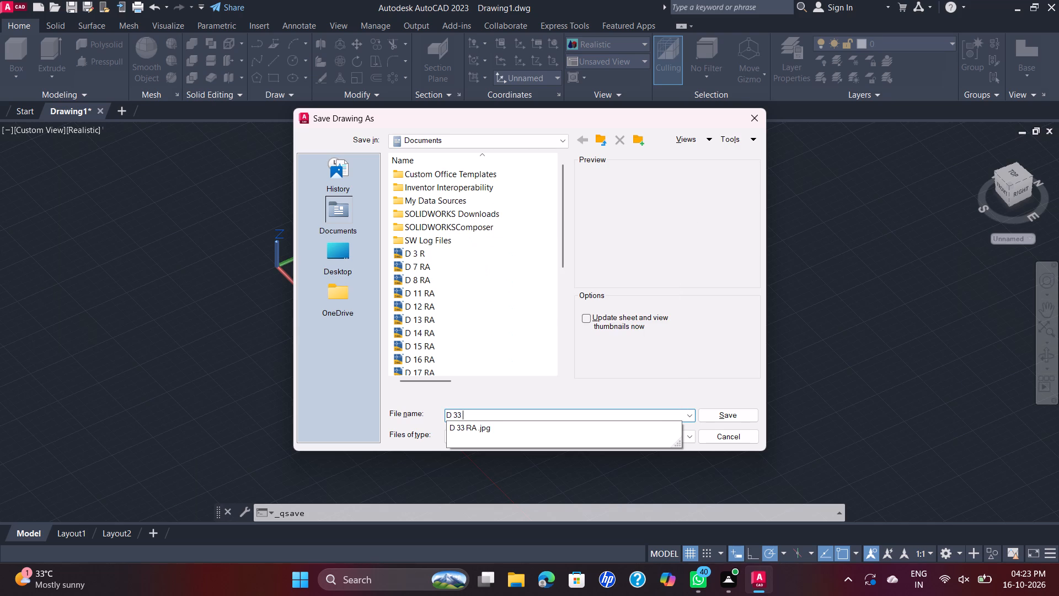
{"action": "key", "text": "r"}
{"action": "key", "text": "a"}
{"action": "scroll", "coordinate": [568, 432], "scroll_direction": "up", "scroll_amount": 2}
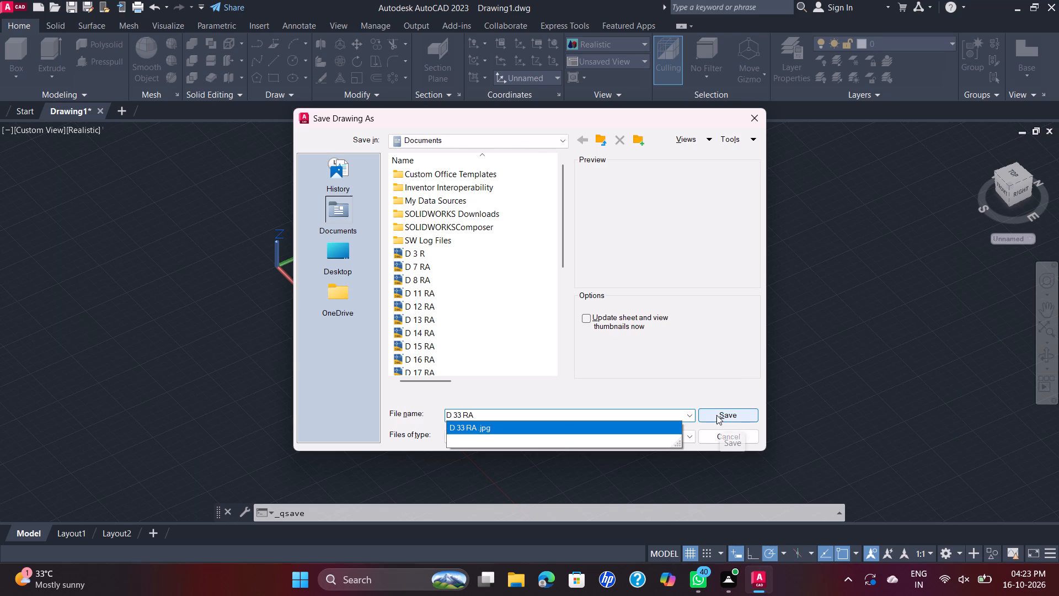
{"action": "left_click", "coordinate": [716, 415]}
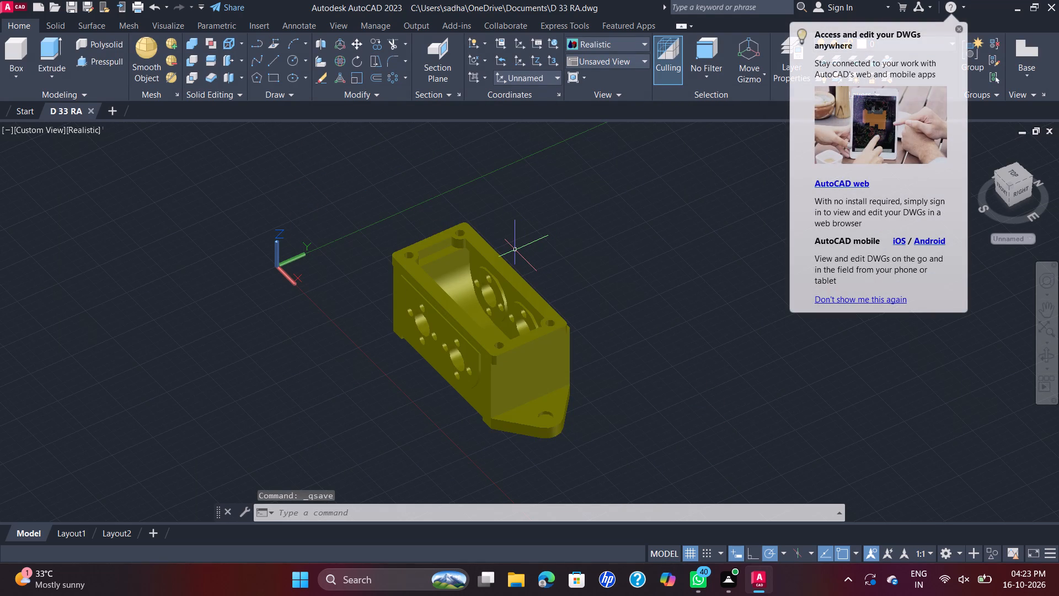
Start a plot of the model with the DWG To PDF.pc3 plotter and landscape orientation.
{"action": "type", "text": "PLO"}
{"action": "key", "text": "t"}
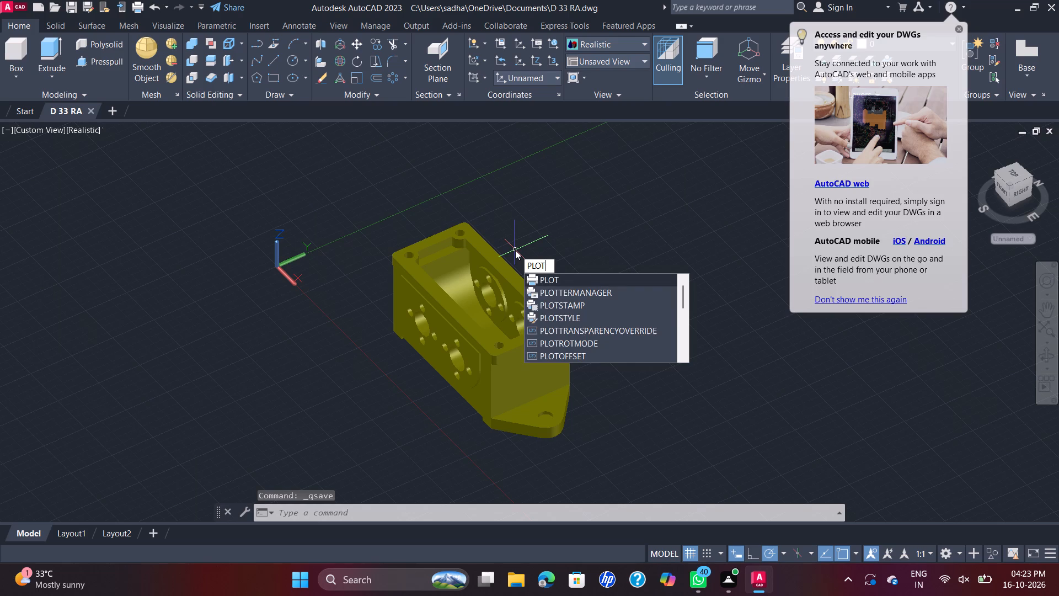
{"action": "key", "text": "Return"}
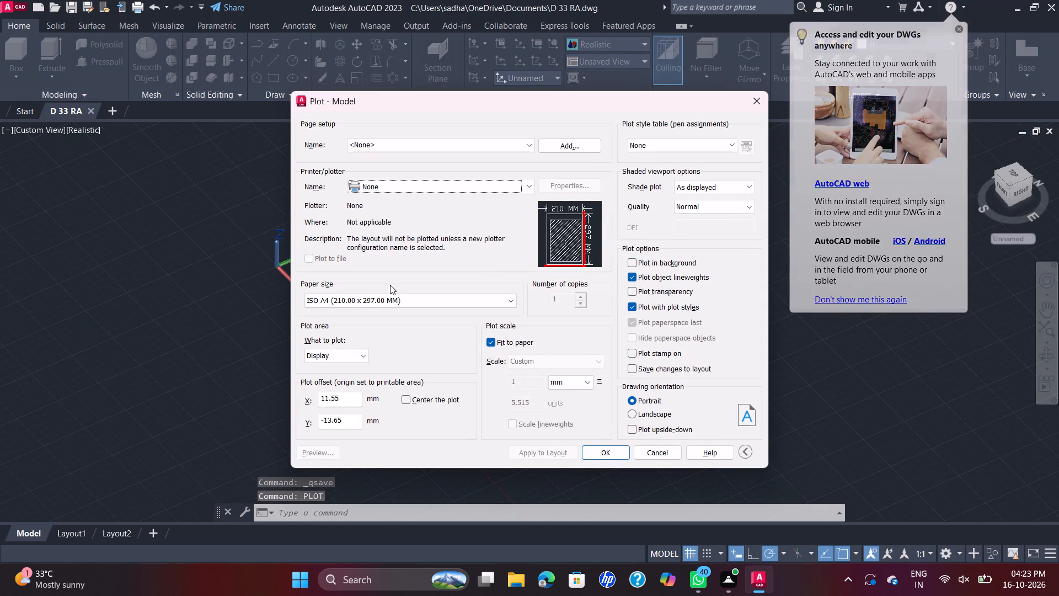
{"action": "left_click", "coordinate": [526, 188]}
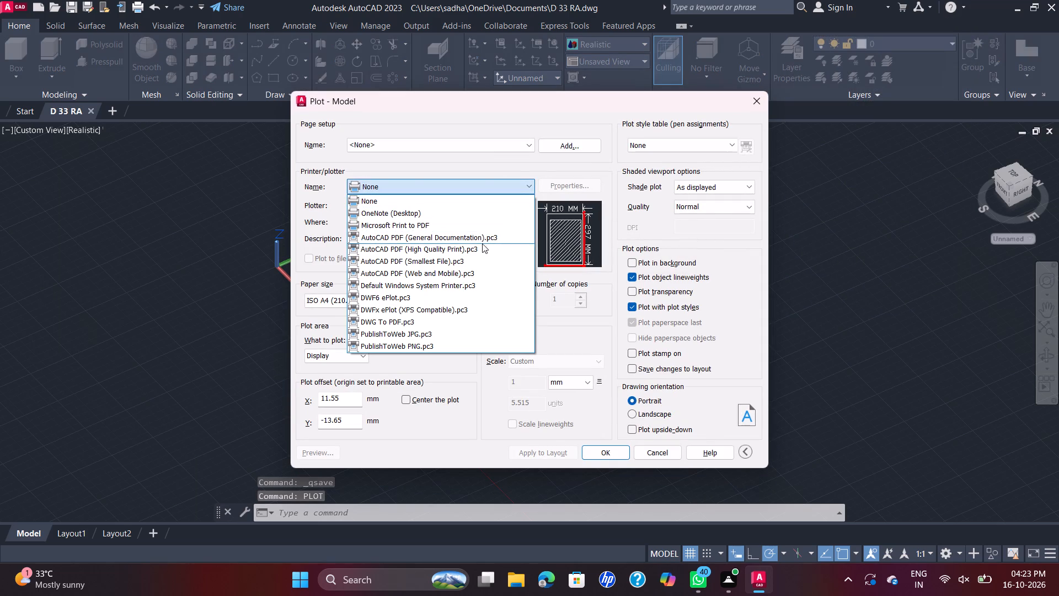
{"action": "left_click", "coordinate": [489, 326]}
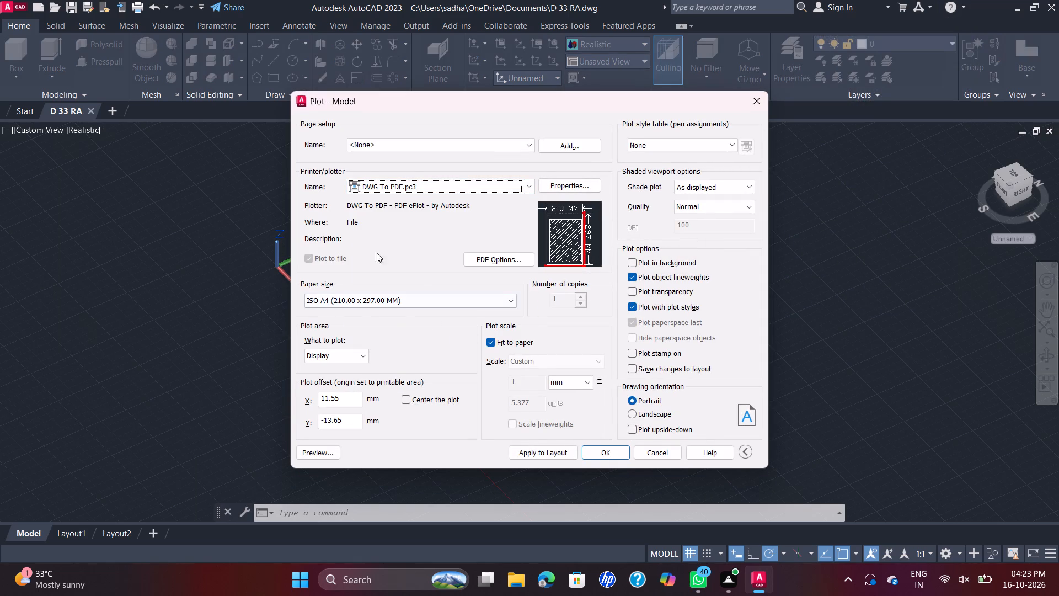
{"action": "left_click", "coordinate": [625, 413]}
{"action": "left_click", "coordinate": [630, 413]}
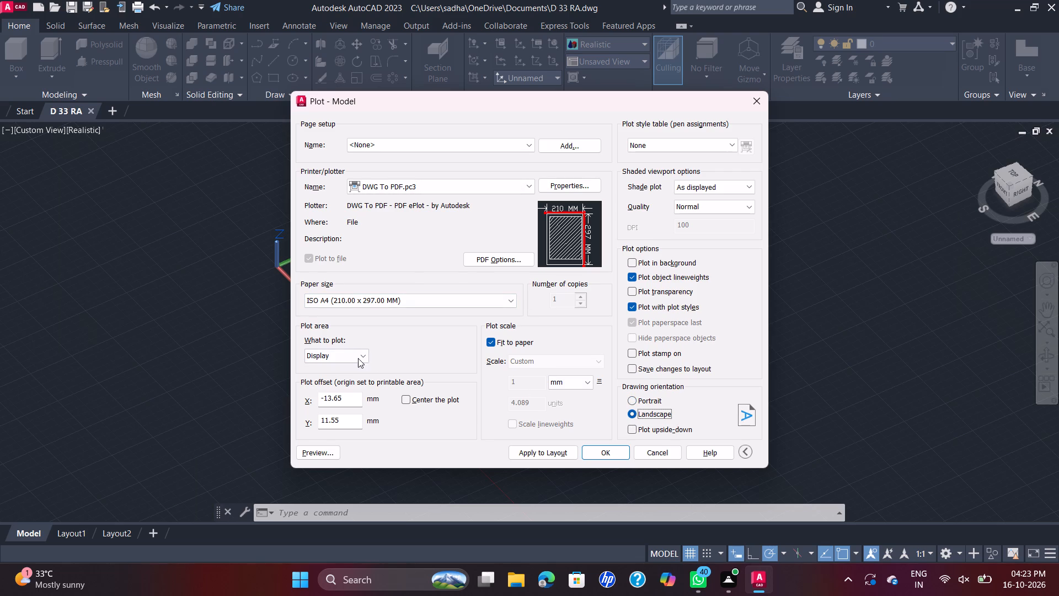
Set the plot area to a window that encloses the whole housing.
{"action": "left_click", "coordinate": [362, 359]}
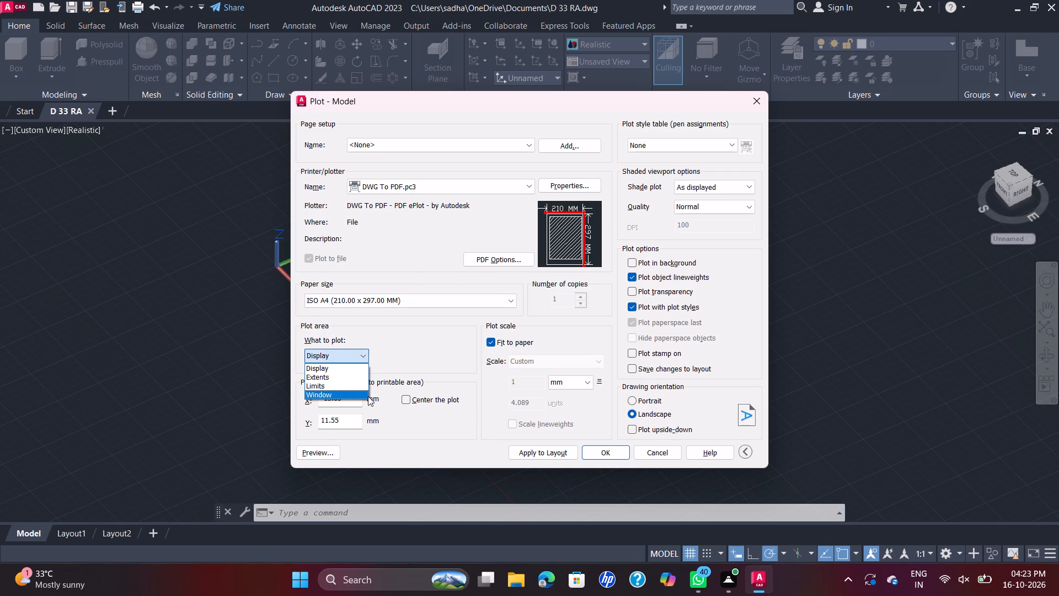
{"action": "left_click", "coordinate": [368, 396]}
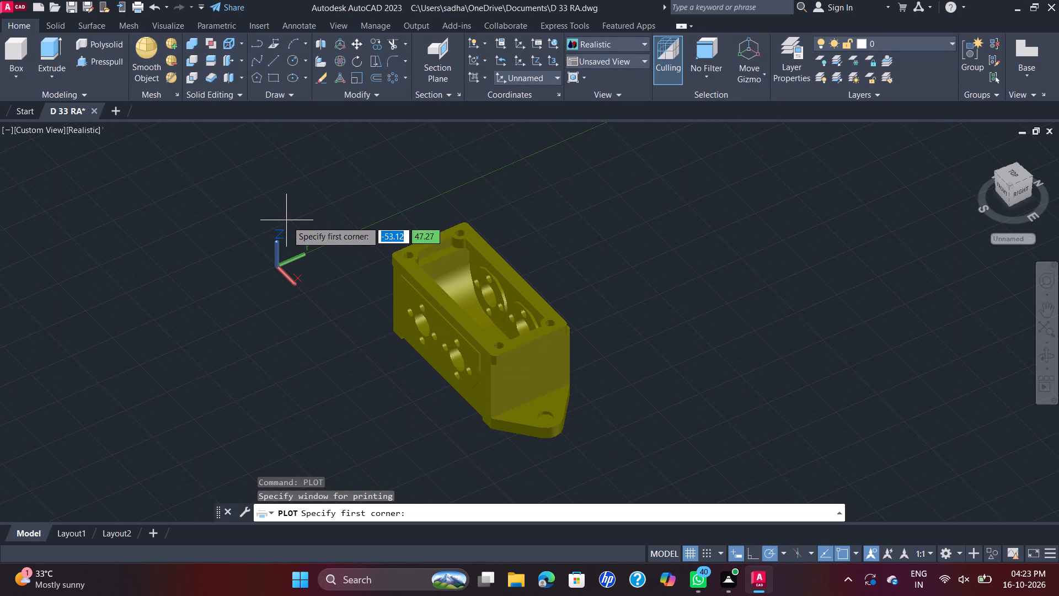
{"action": "left_click", "coordinate": [297, 215]}
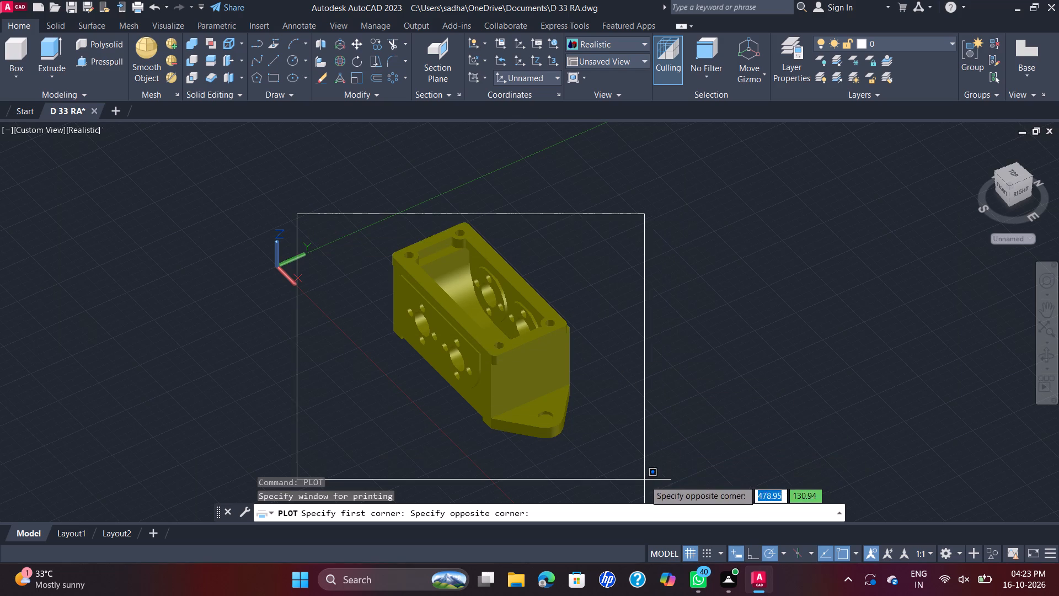
{"action": "left_click", "coordinate": [621, 469]}
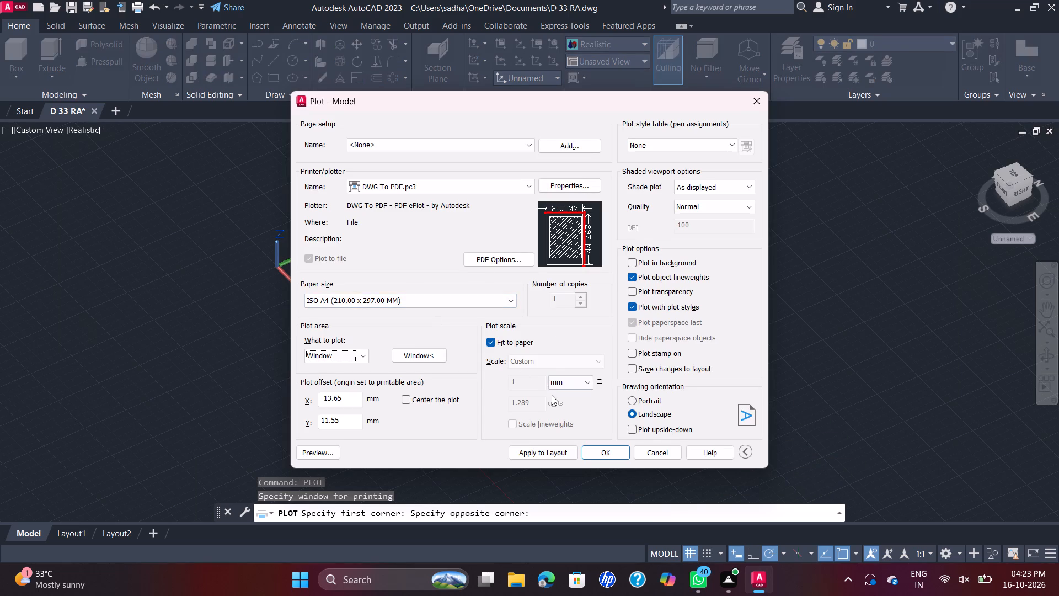
{"action": "scroll", "coordinate": [553, 396], "scroll_direction": "down", "scroll_amount": 1}
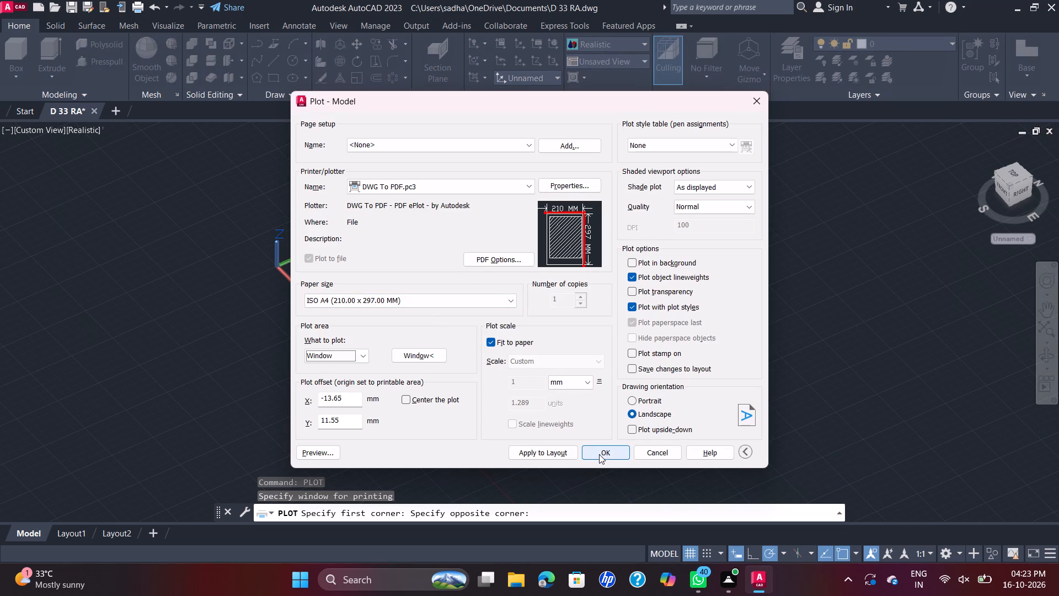
Plot the housing to D 33 RA-Model.pdf in the Documents folder and dismiss the PDF viewer message.
{"action": "left_click", "coordinate": [599, 454]}
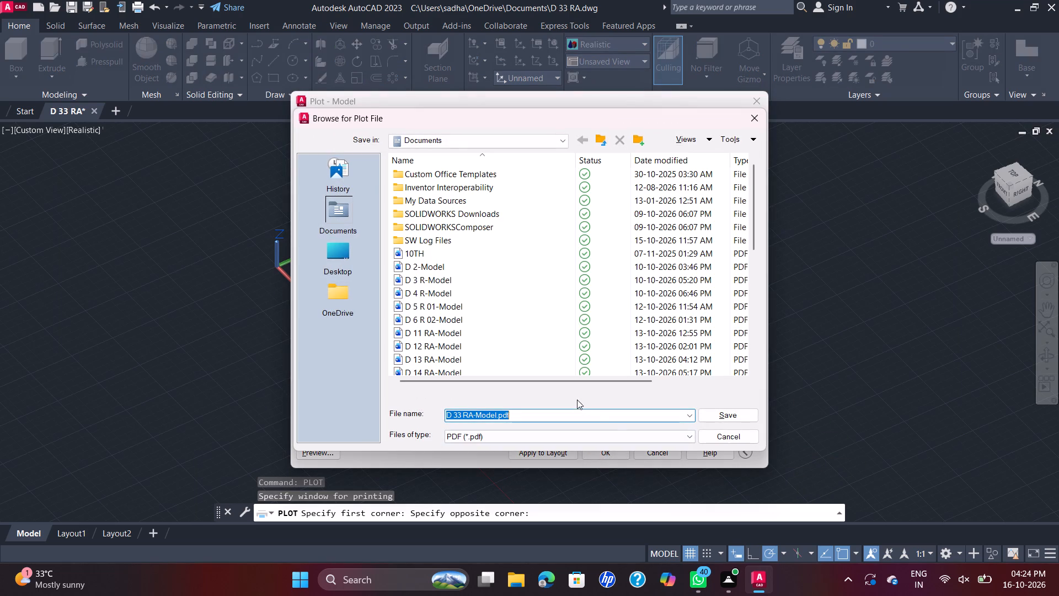
{"action": "left_click", "coordinate": [715, 412]}
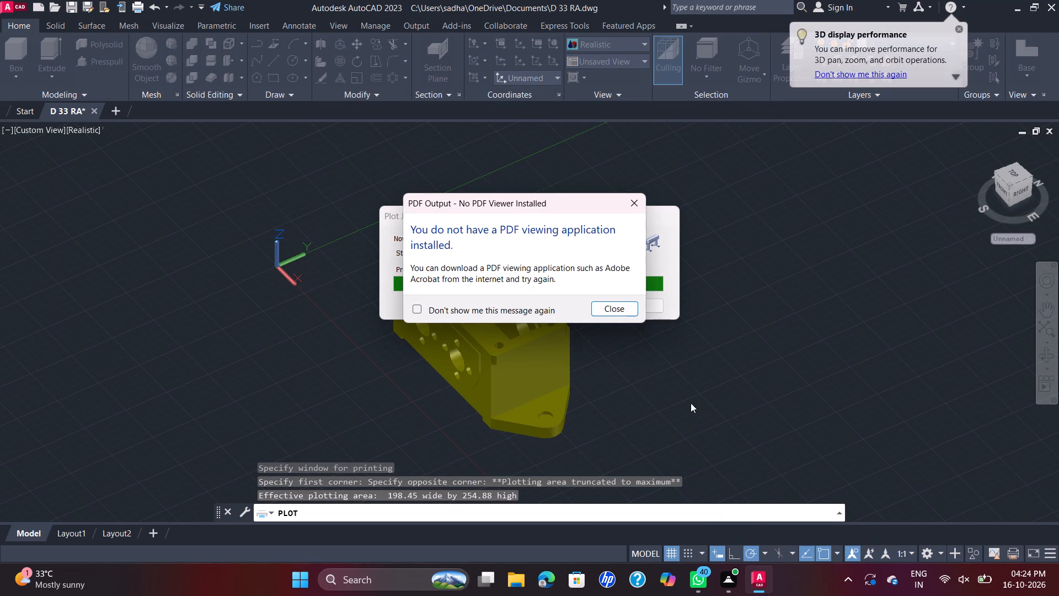
{"action": "left_click", "coordinate": [619, 303]}
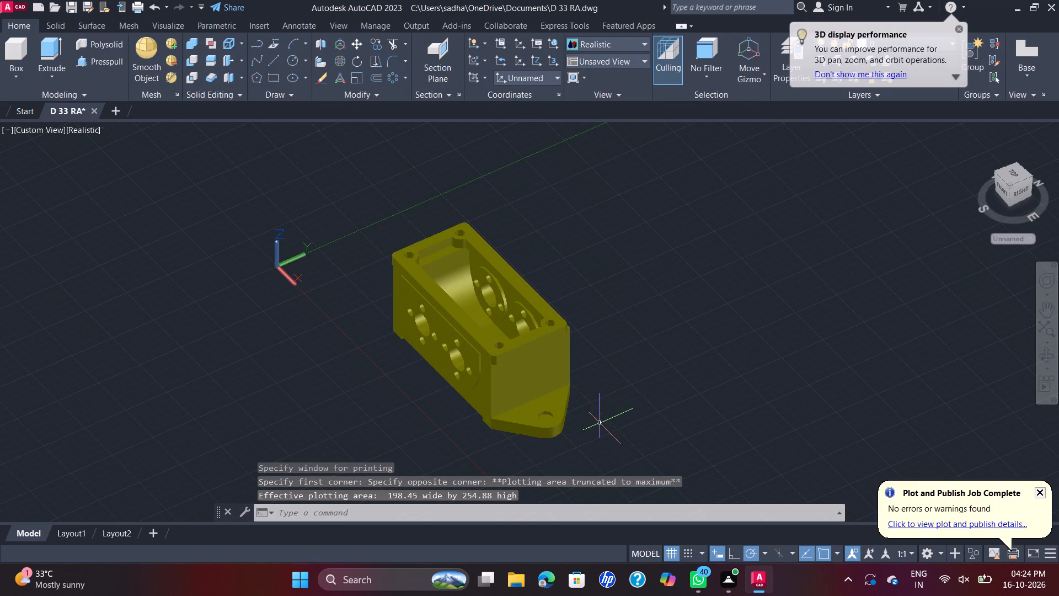